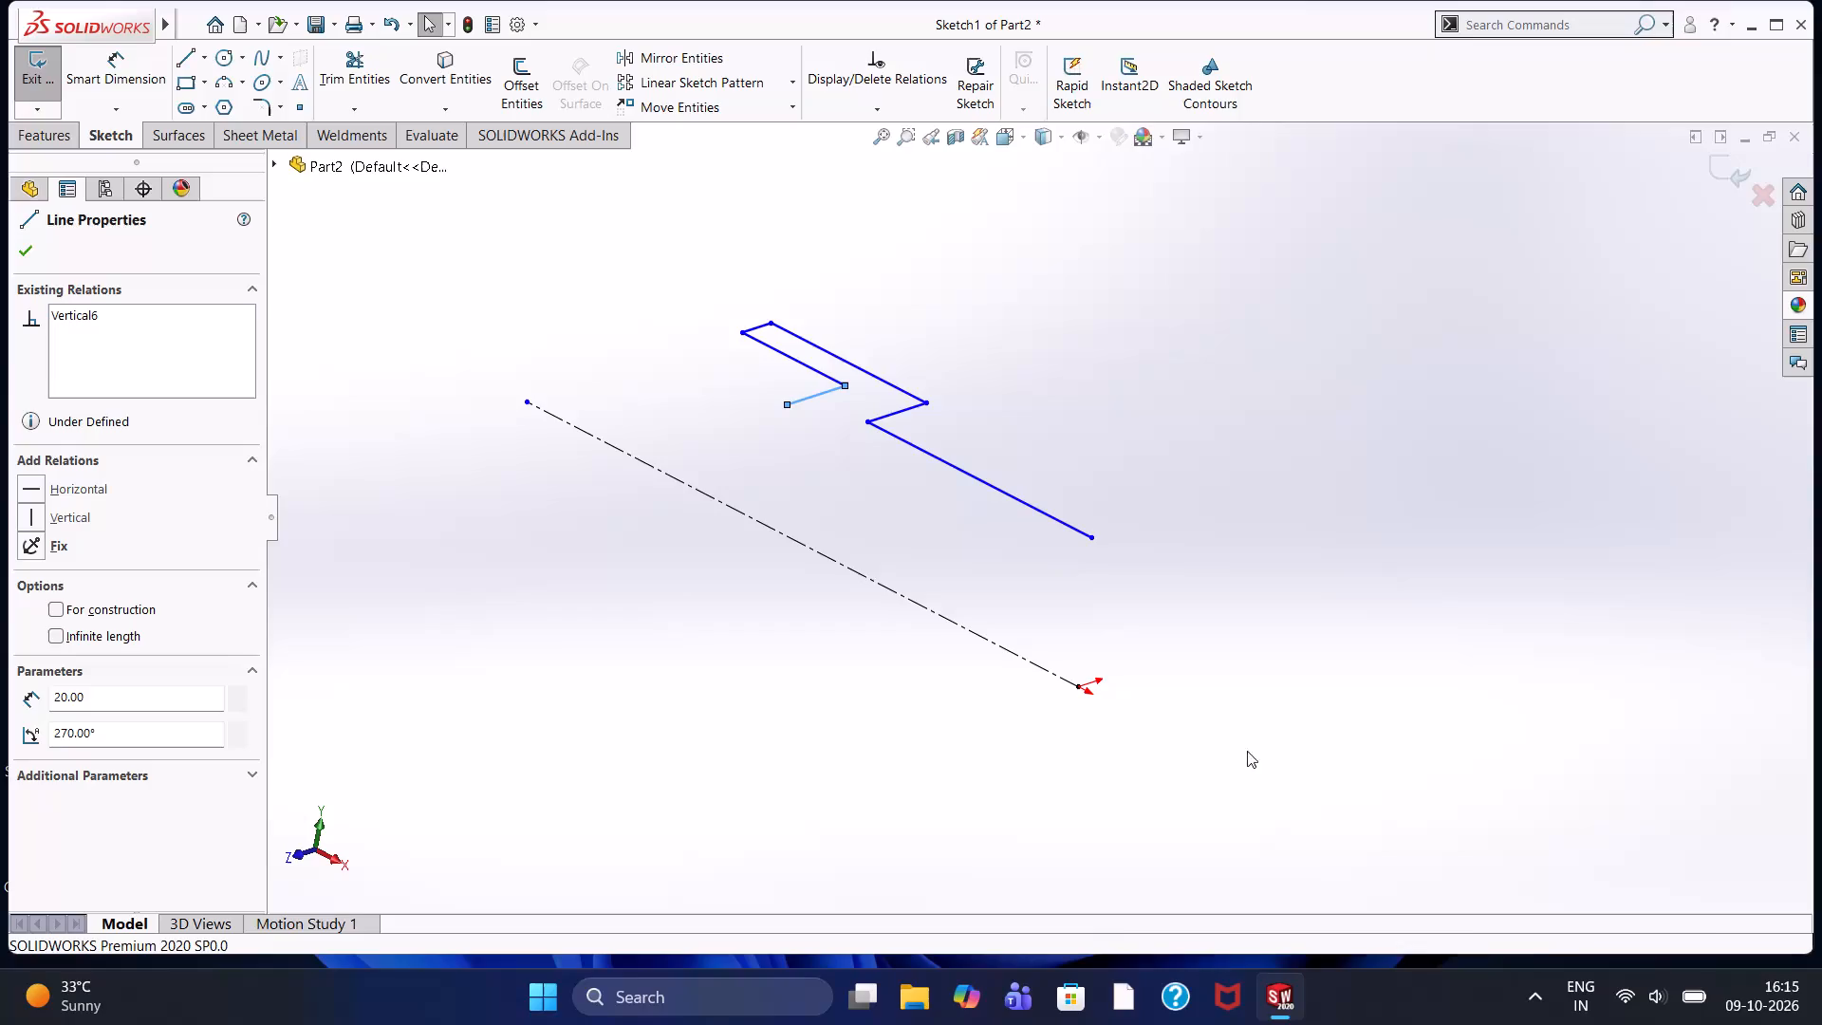
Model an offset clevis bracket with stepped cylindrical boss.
Search Windows for "fuji" and launch the best match.
scroll(1222, 913, "up", 2)
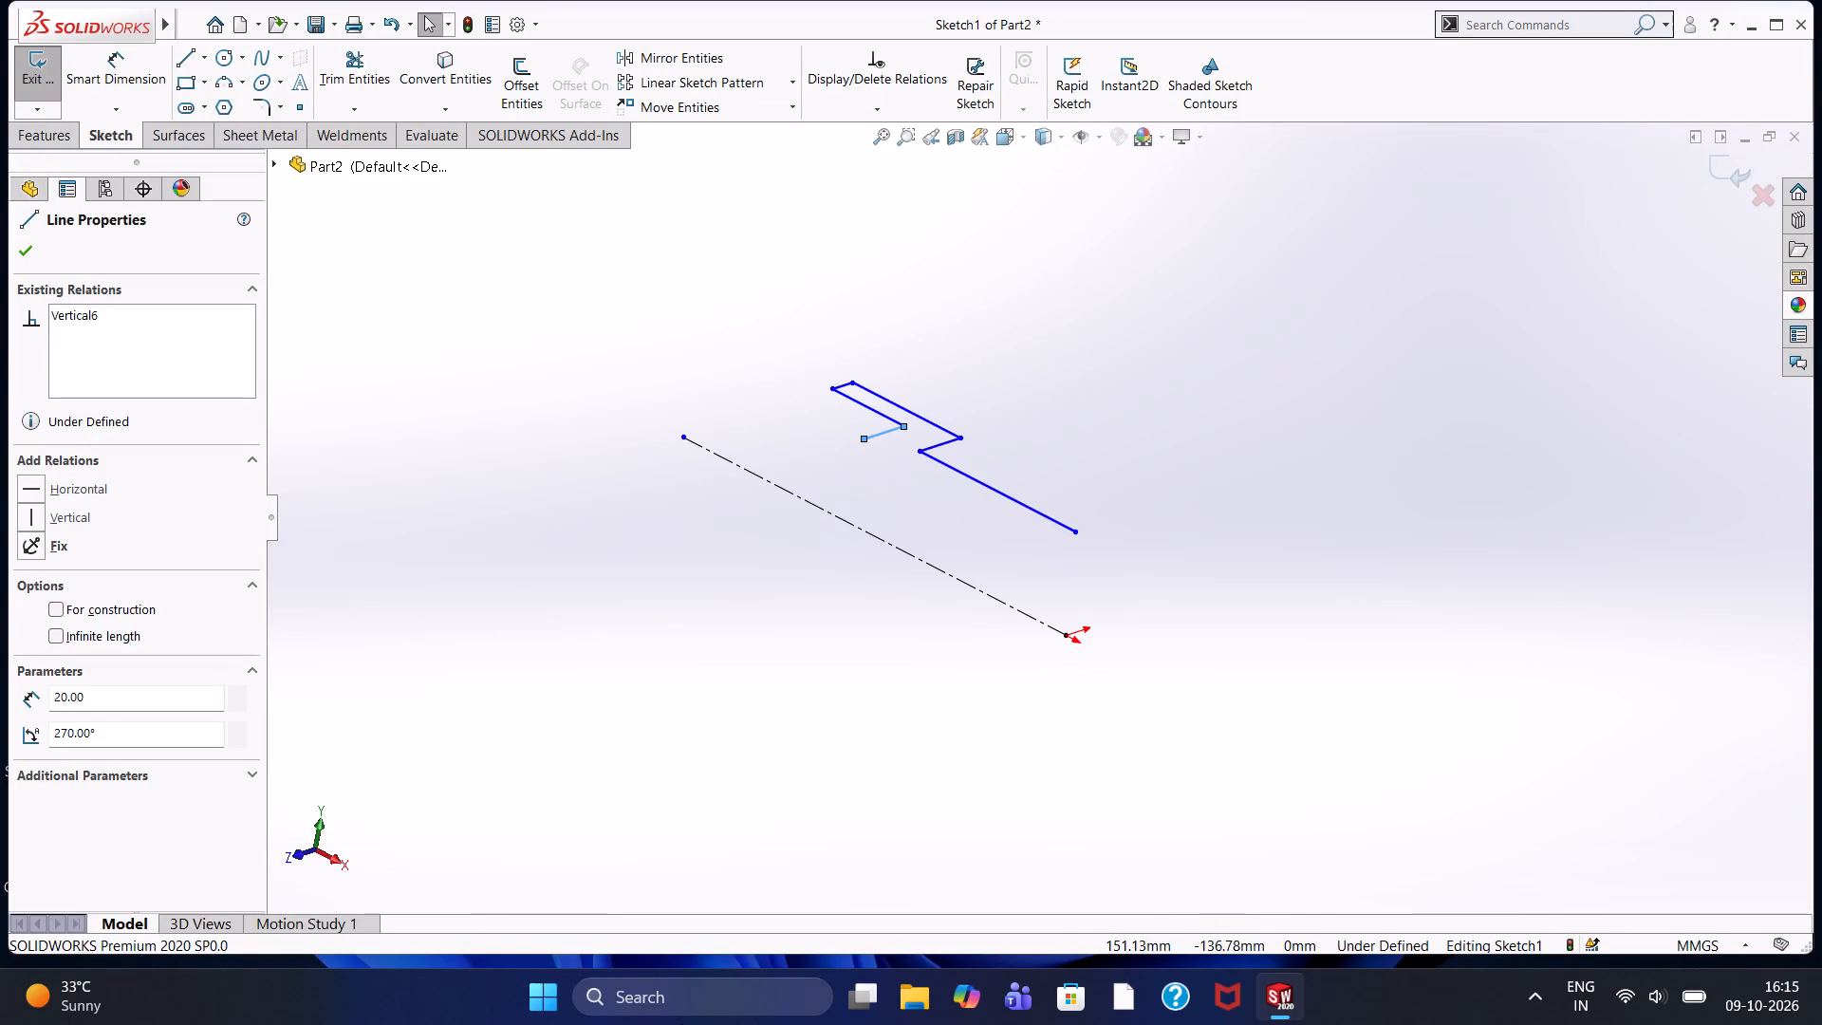
left_click(705, 1006)
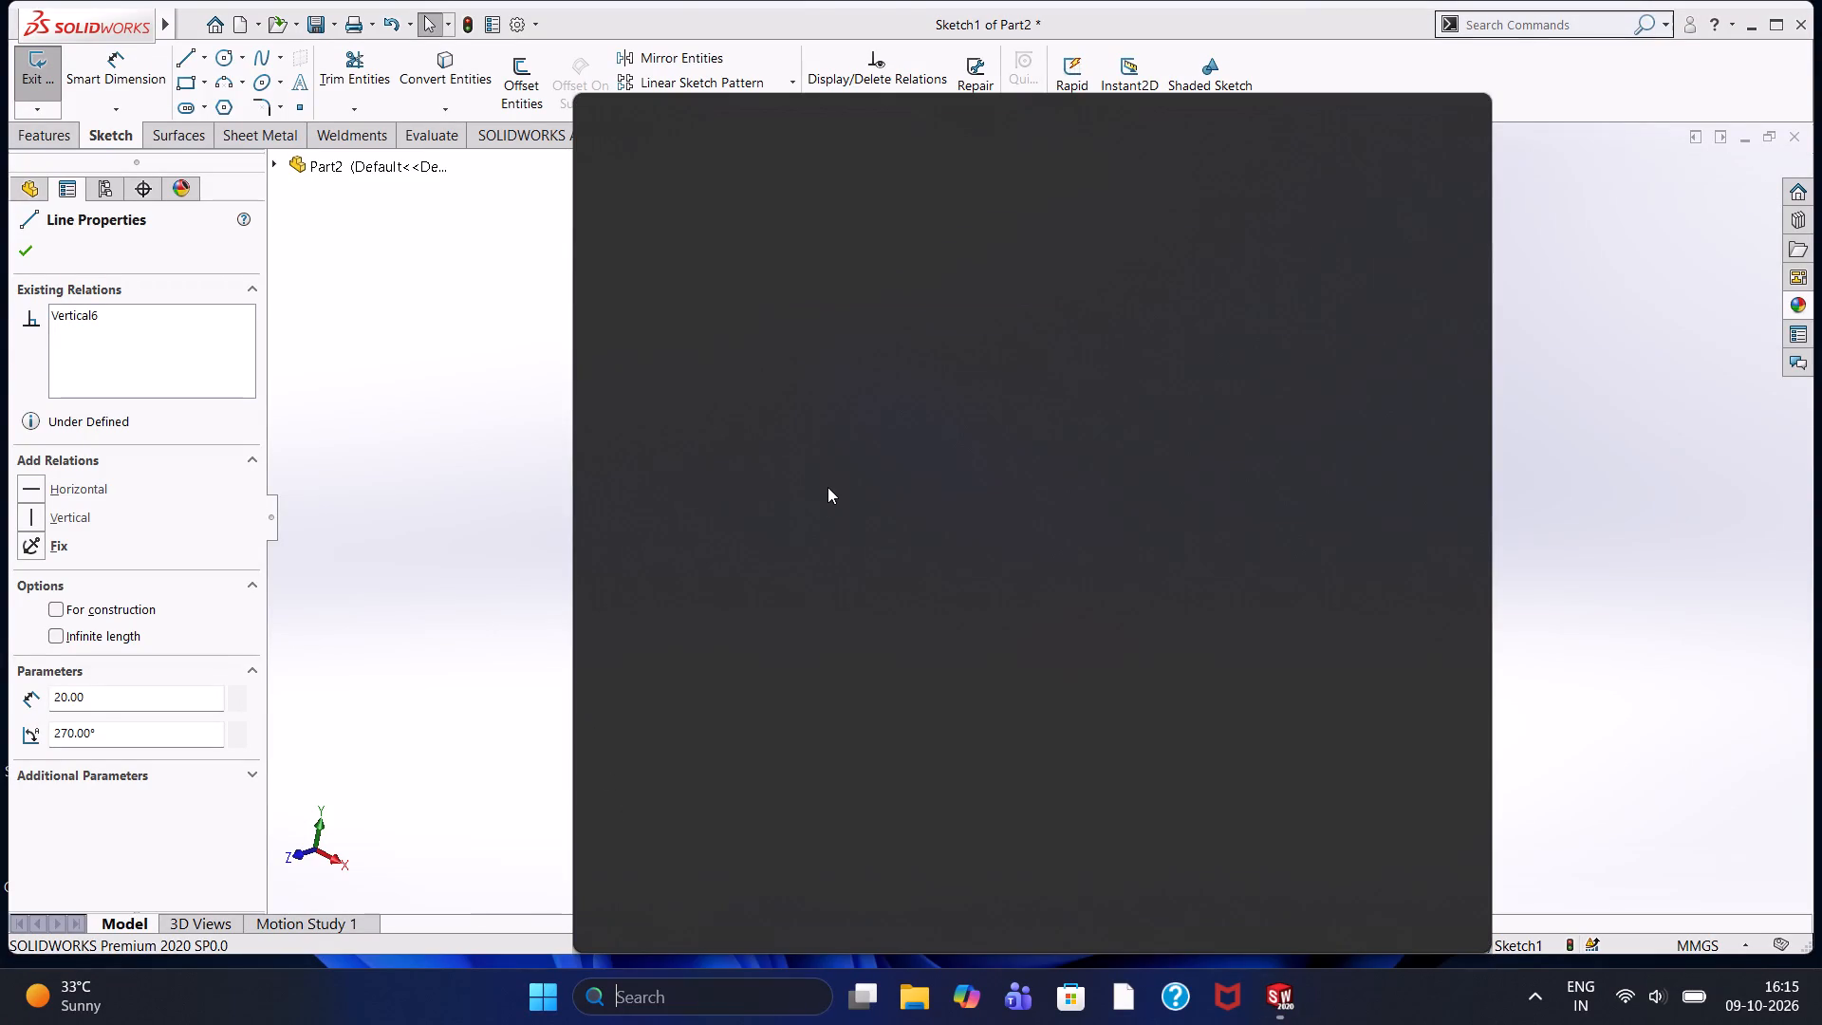
type("fuji")
key("Return")
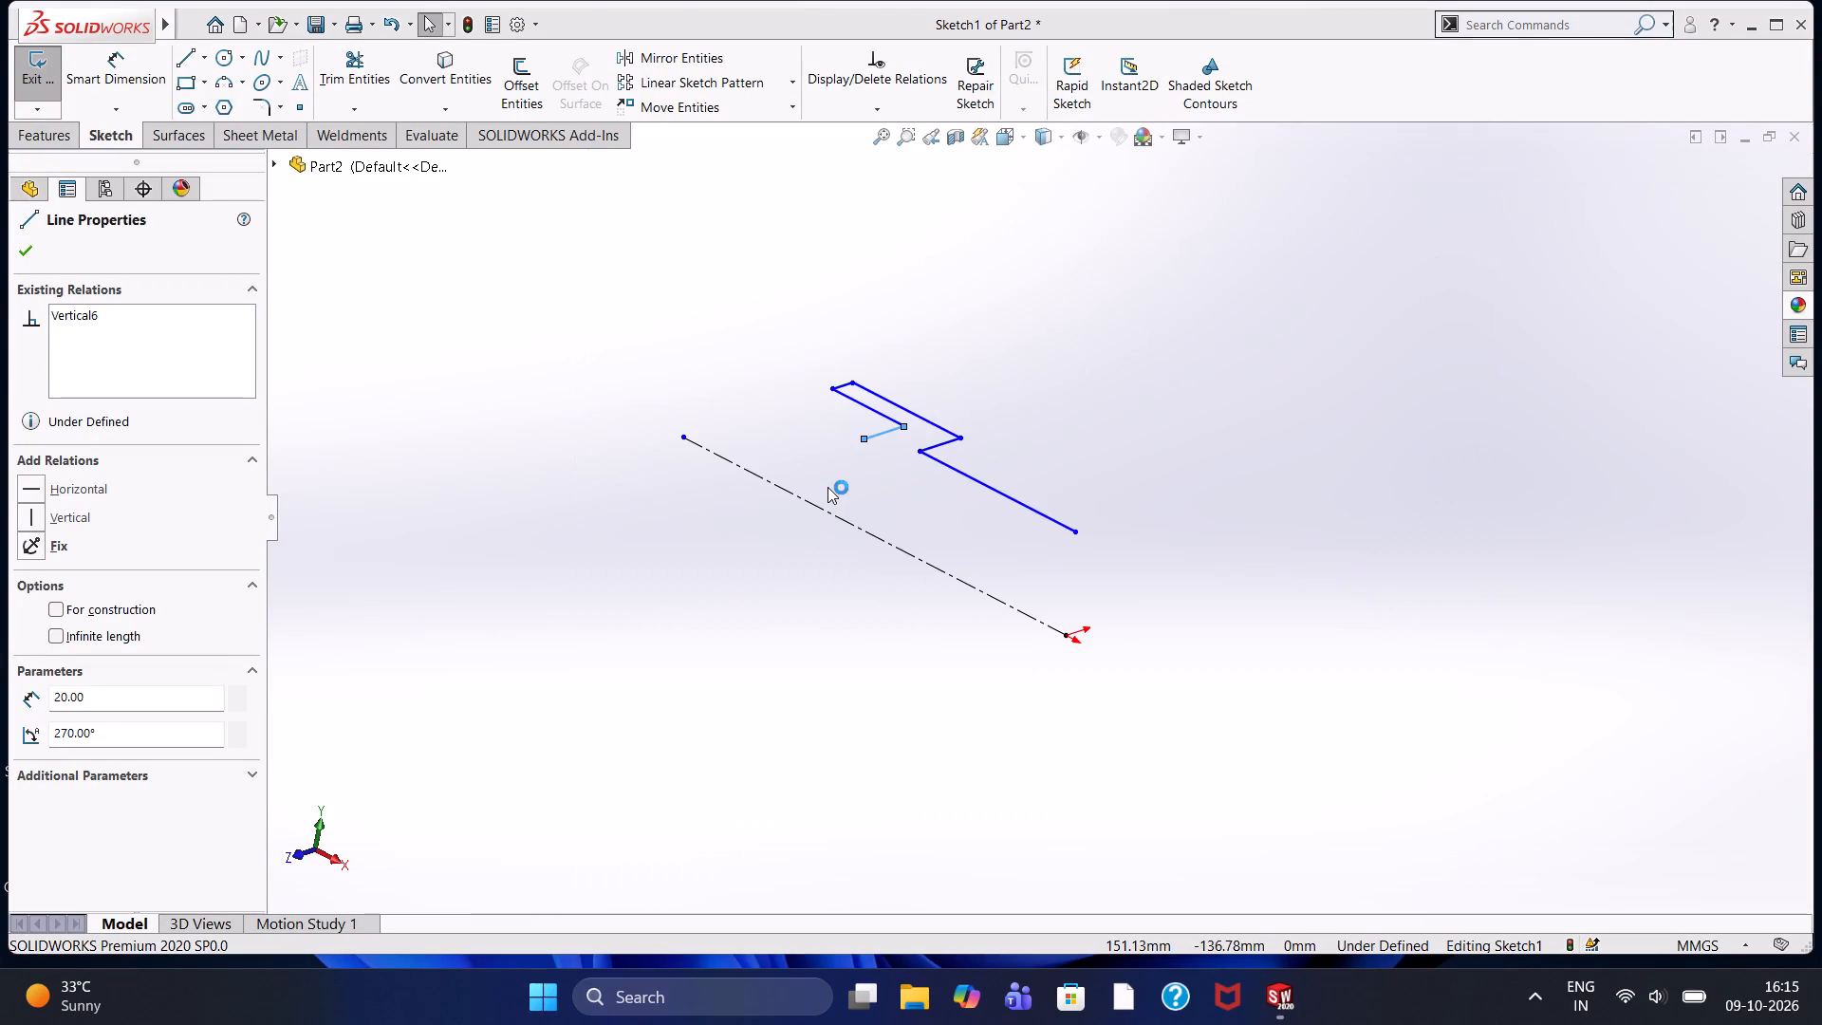
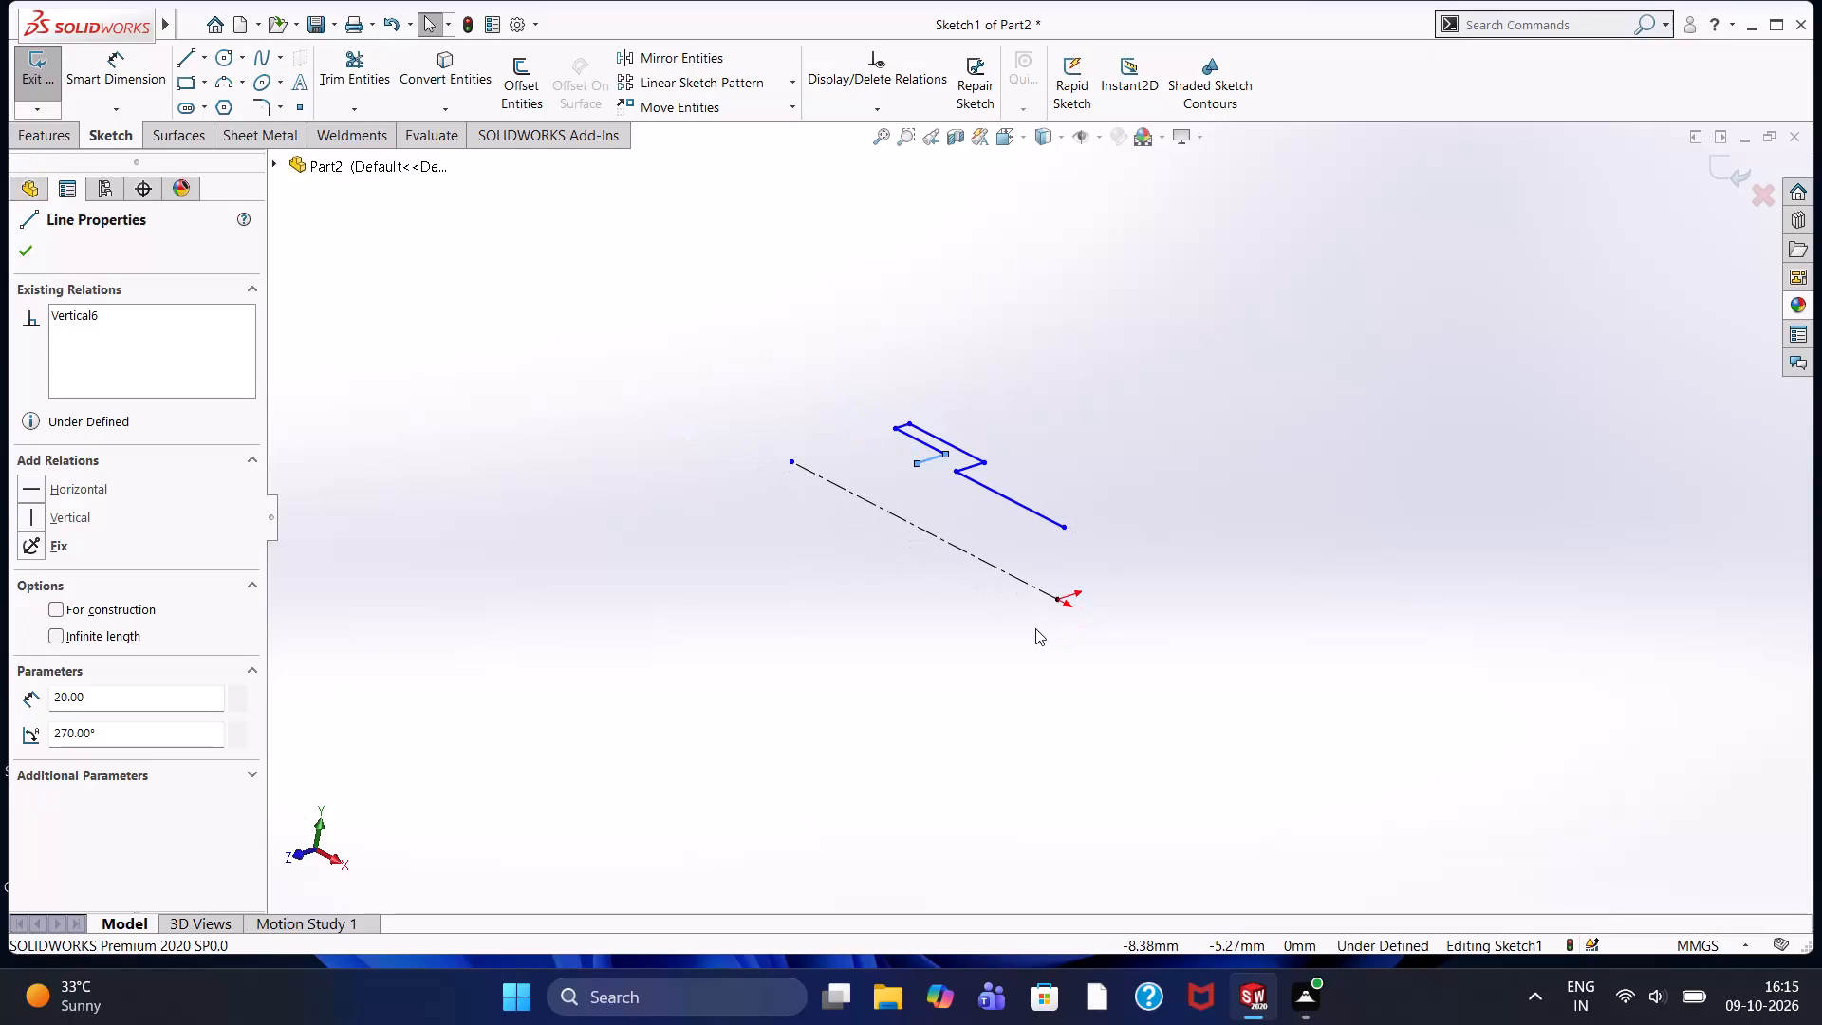
Undo the stepped line profile and centerline in Sketch1 until the sketch is empty.
scroll(1050, 584, "down", 2)
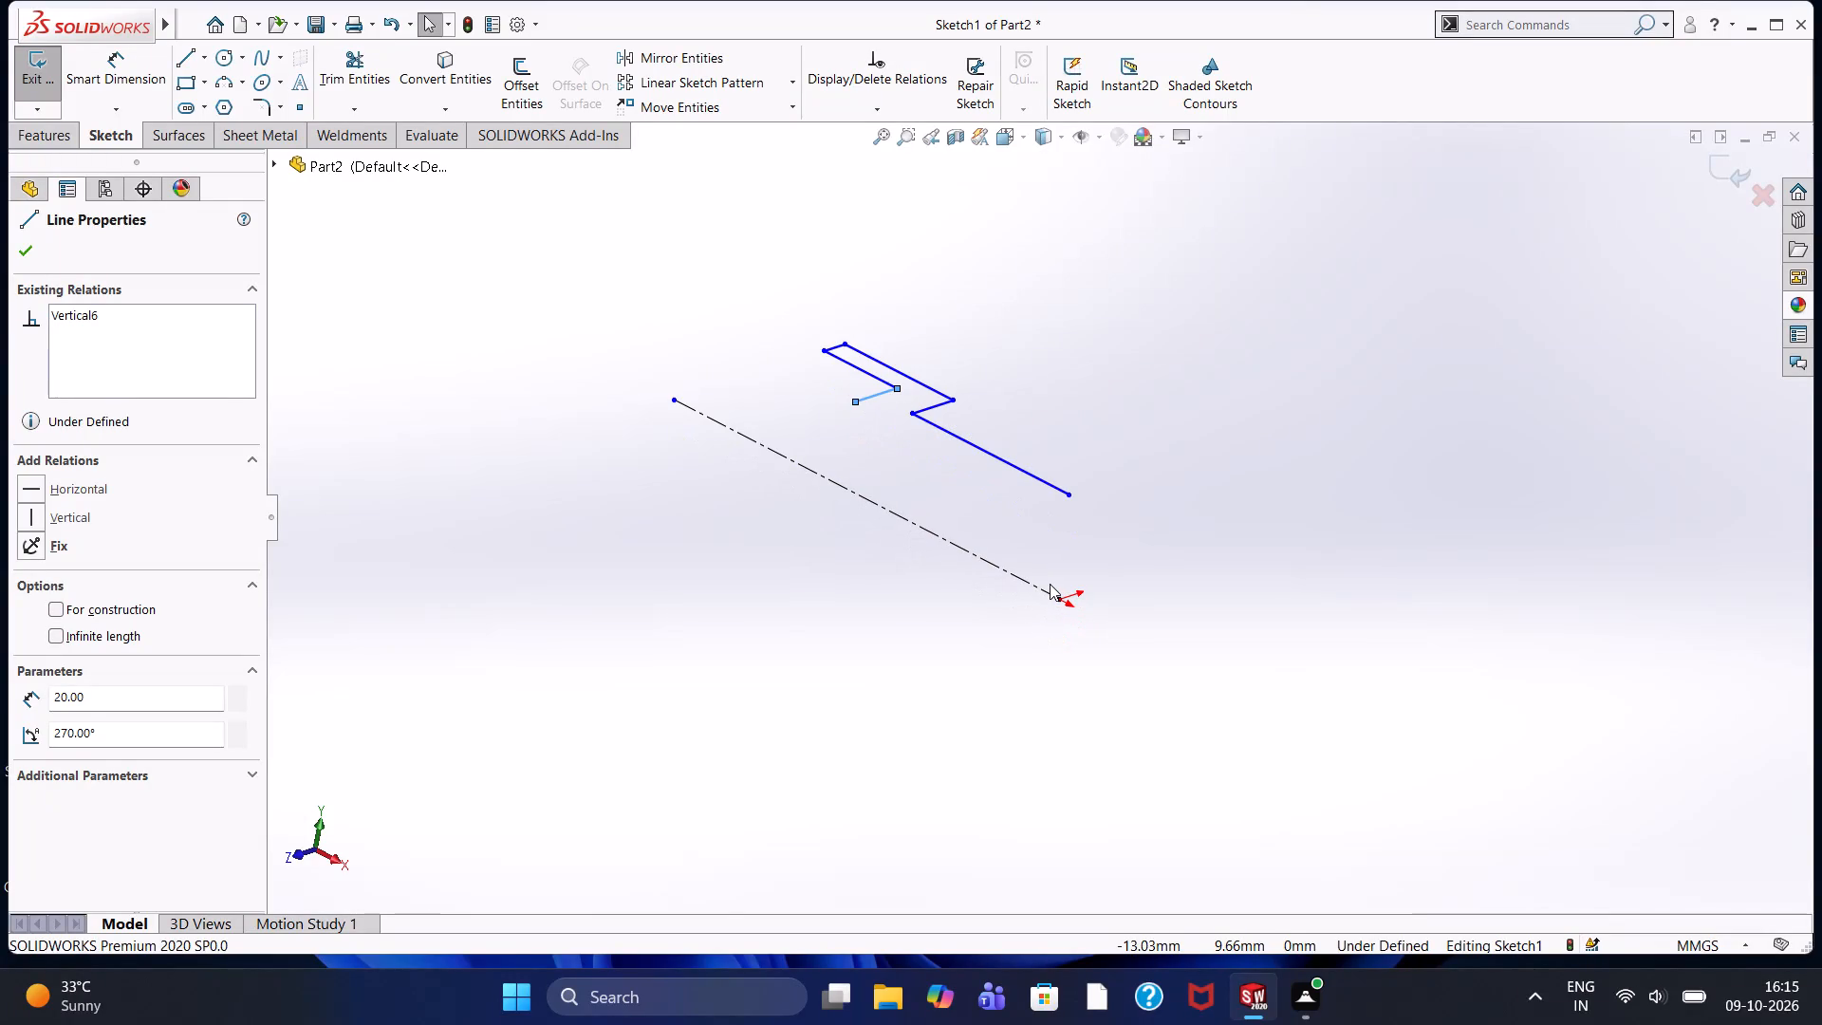
key("ctrl+z")
key("ctrl+z")
key("ctrl+z")
key("ctrl+z")
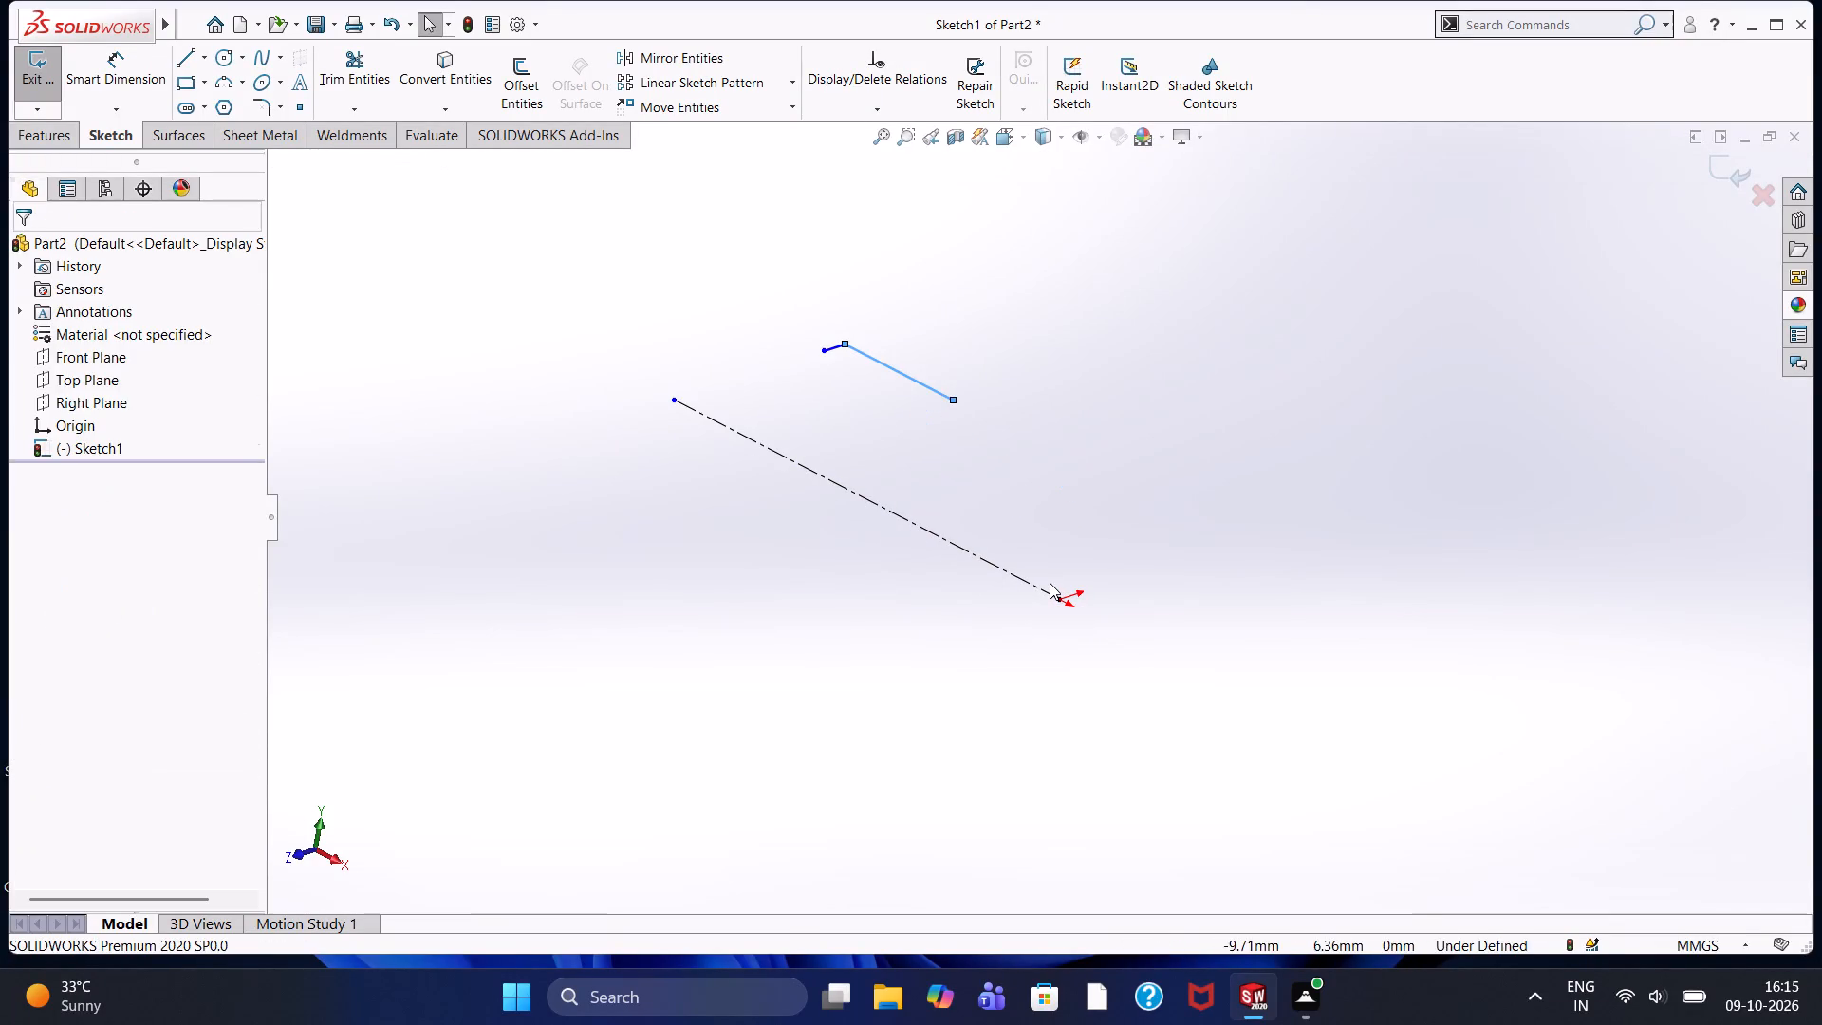
key("ctrl+z")
key("ctrl+z")
key("ctrl+z")
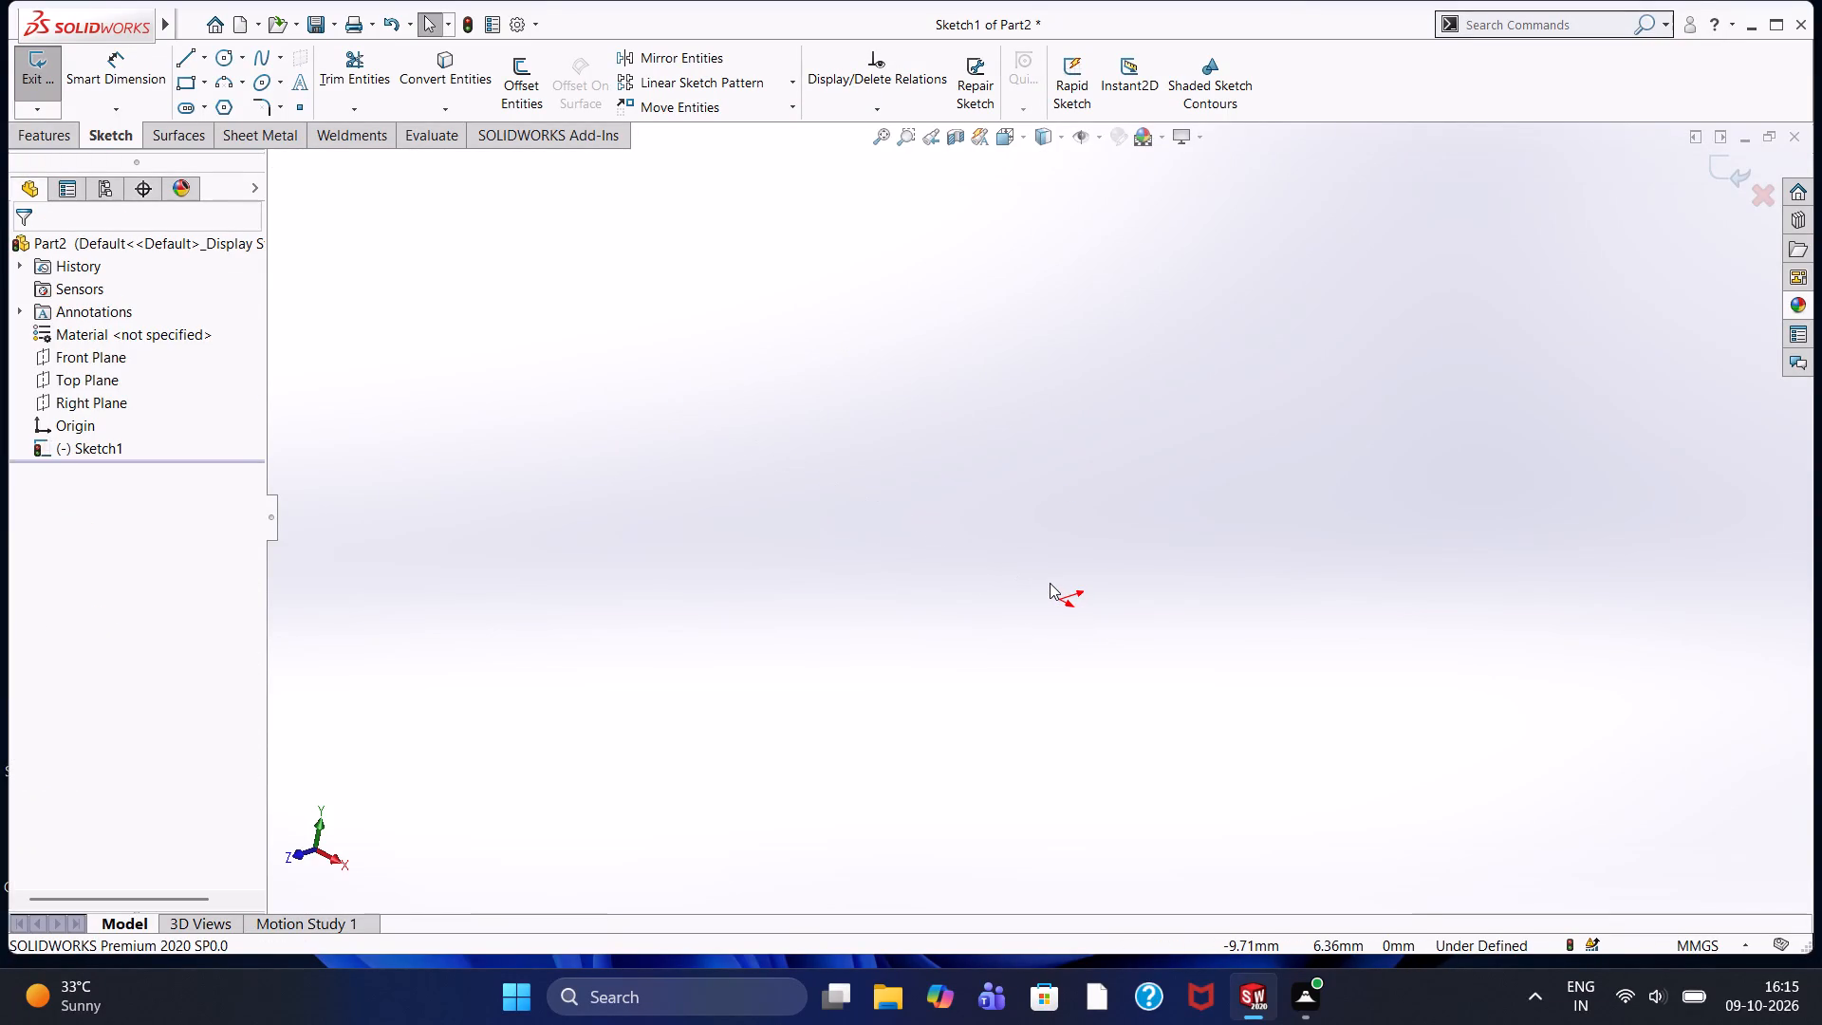
Sketch a 50 mm diameter circle centred on the origin in Sketch1.
key("ctrl+8")
left_click(904, 496)
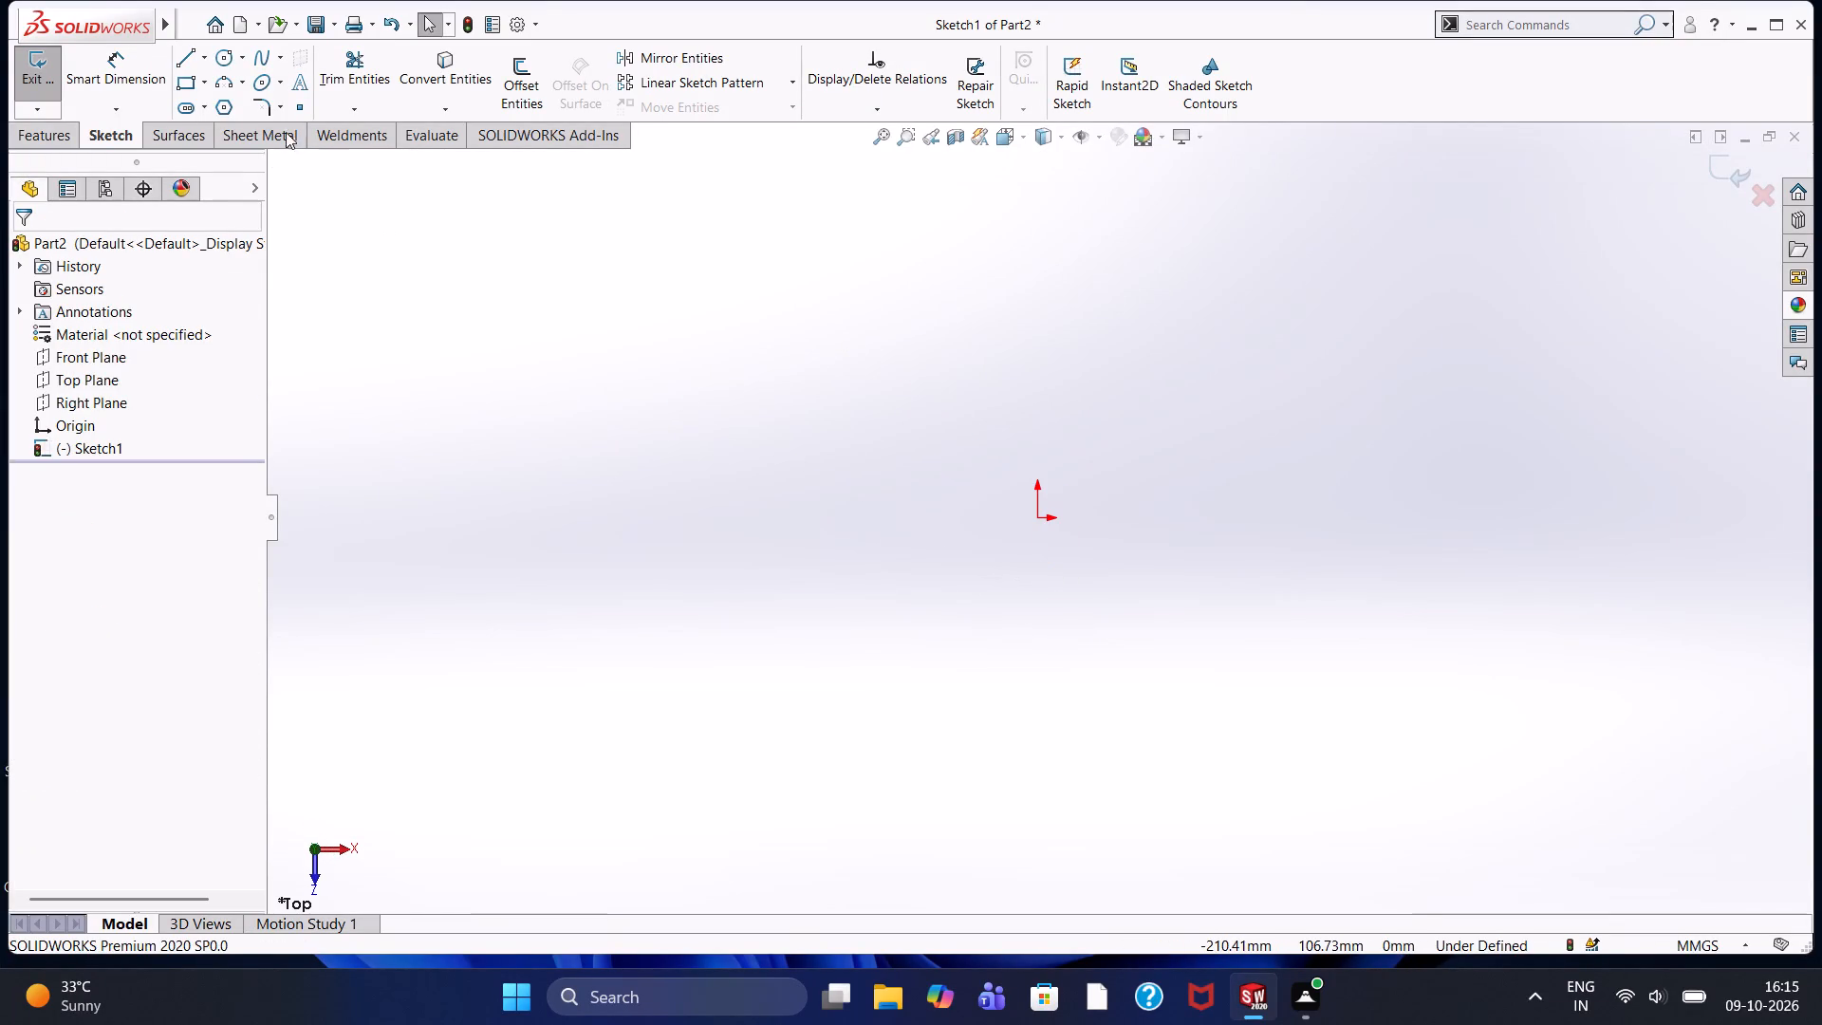
left_click(219, 59)
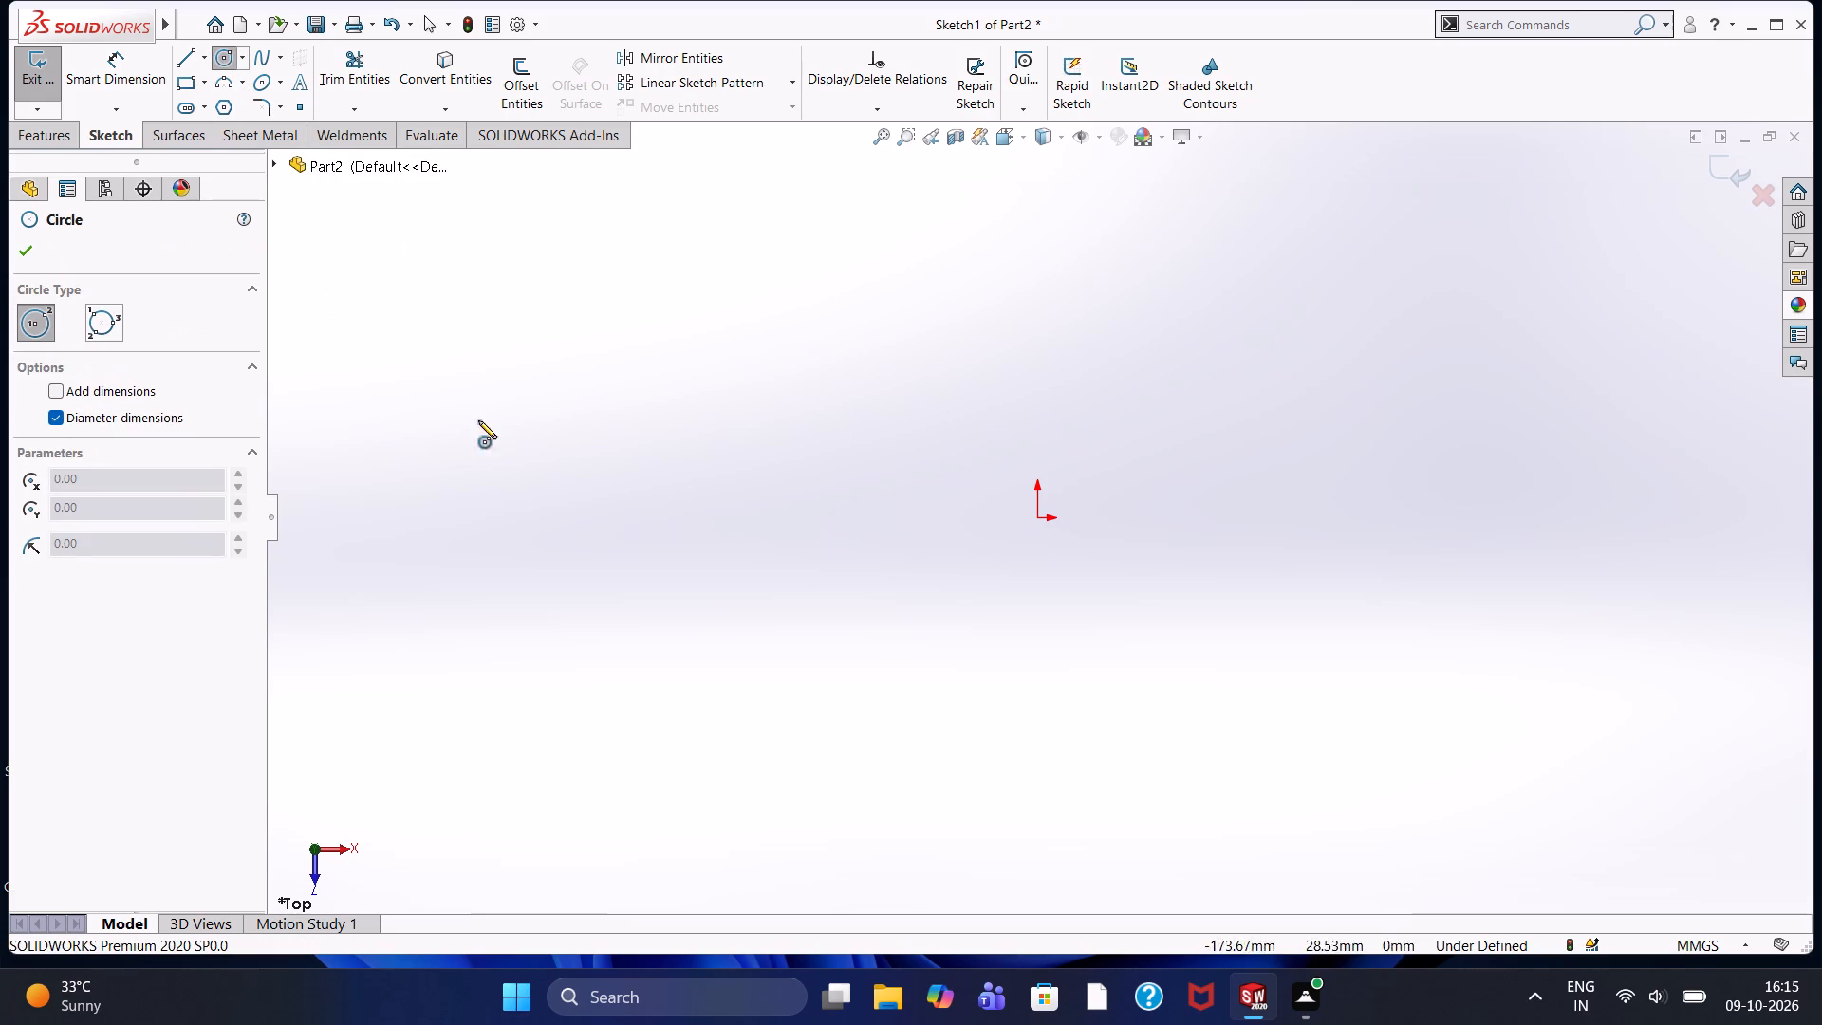
left_click(1034, 520)
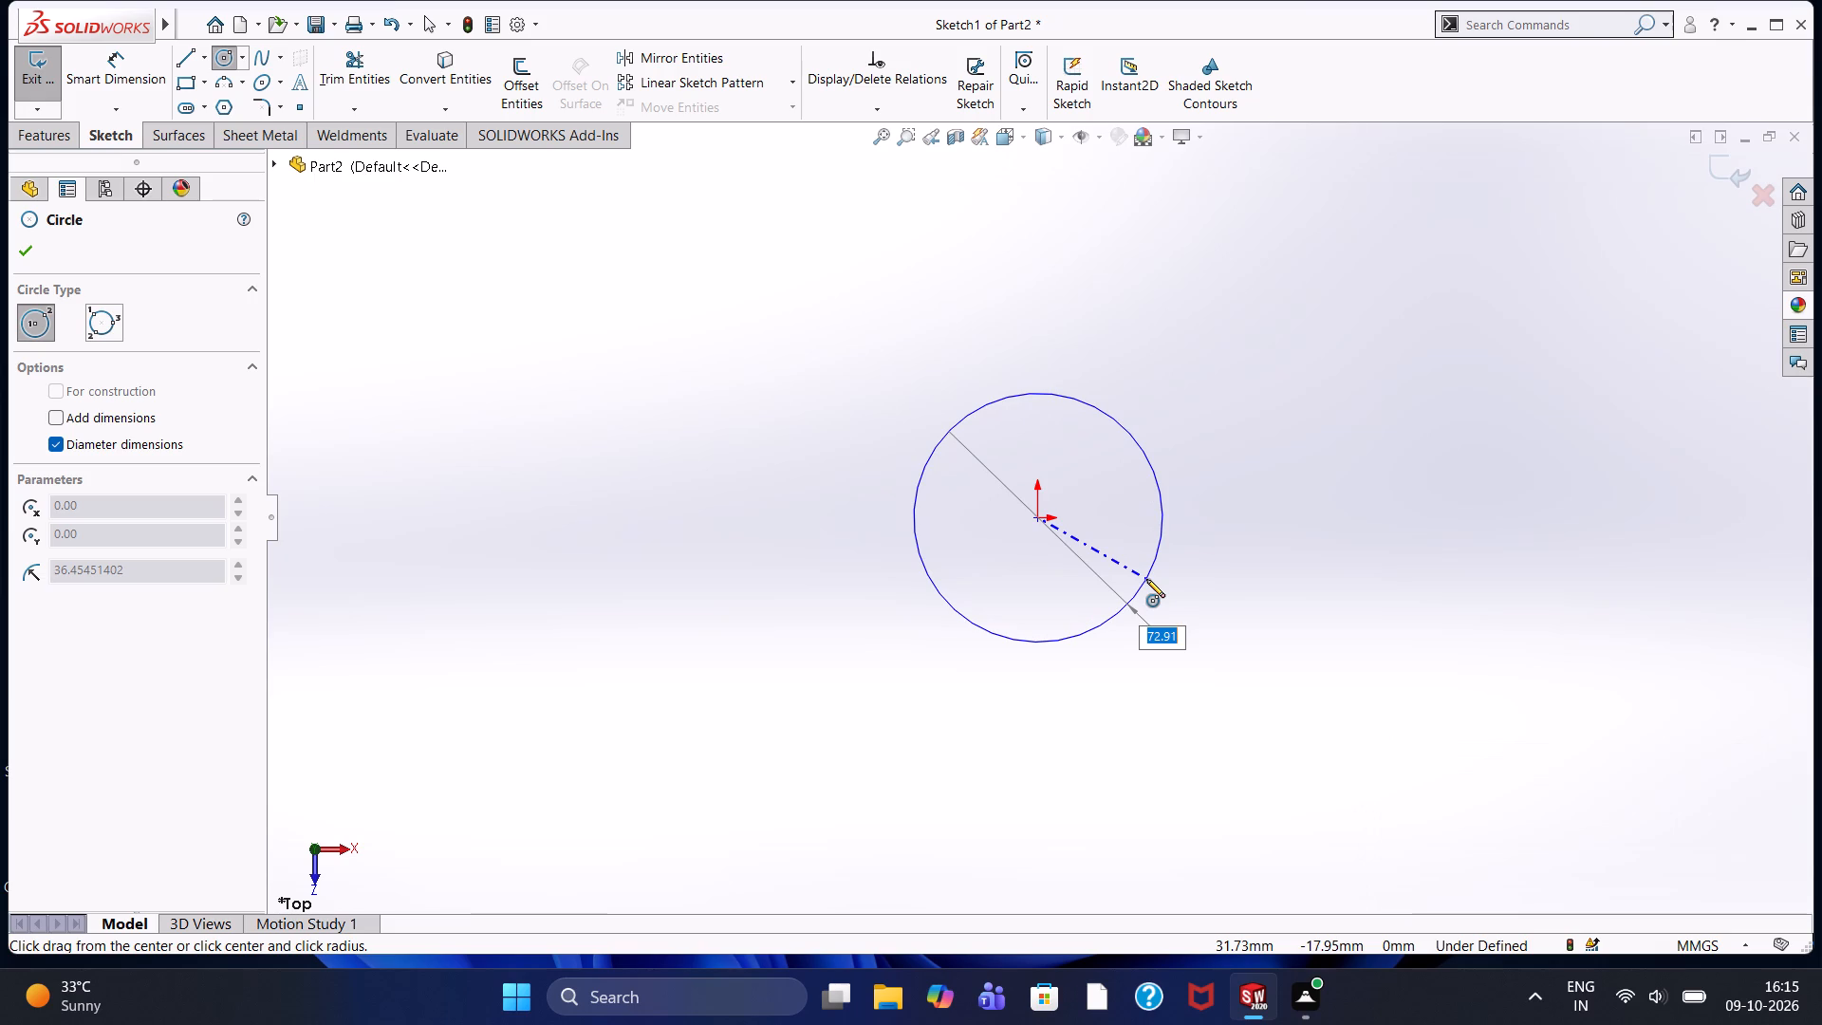
type("50")
key("Return")
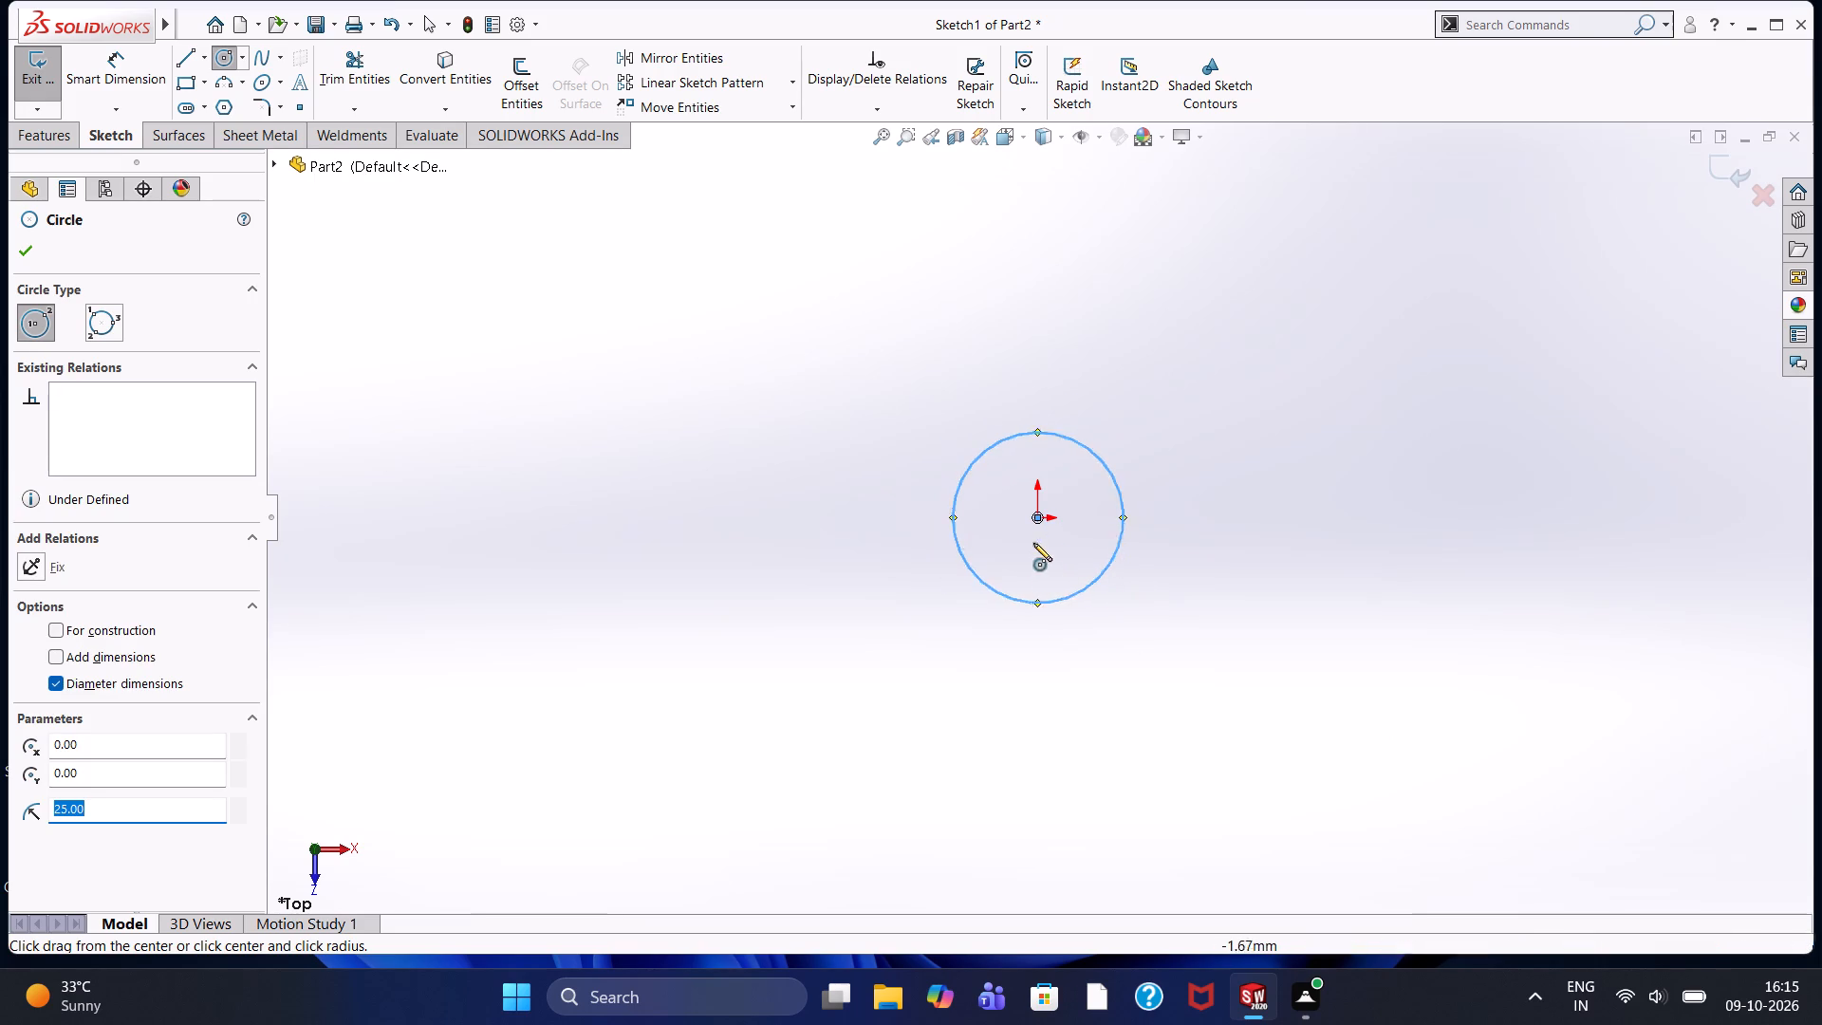
scroll(1034, 531, "down", 3)
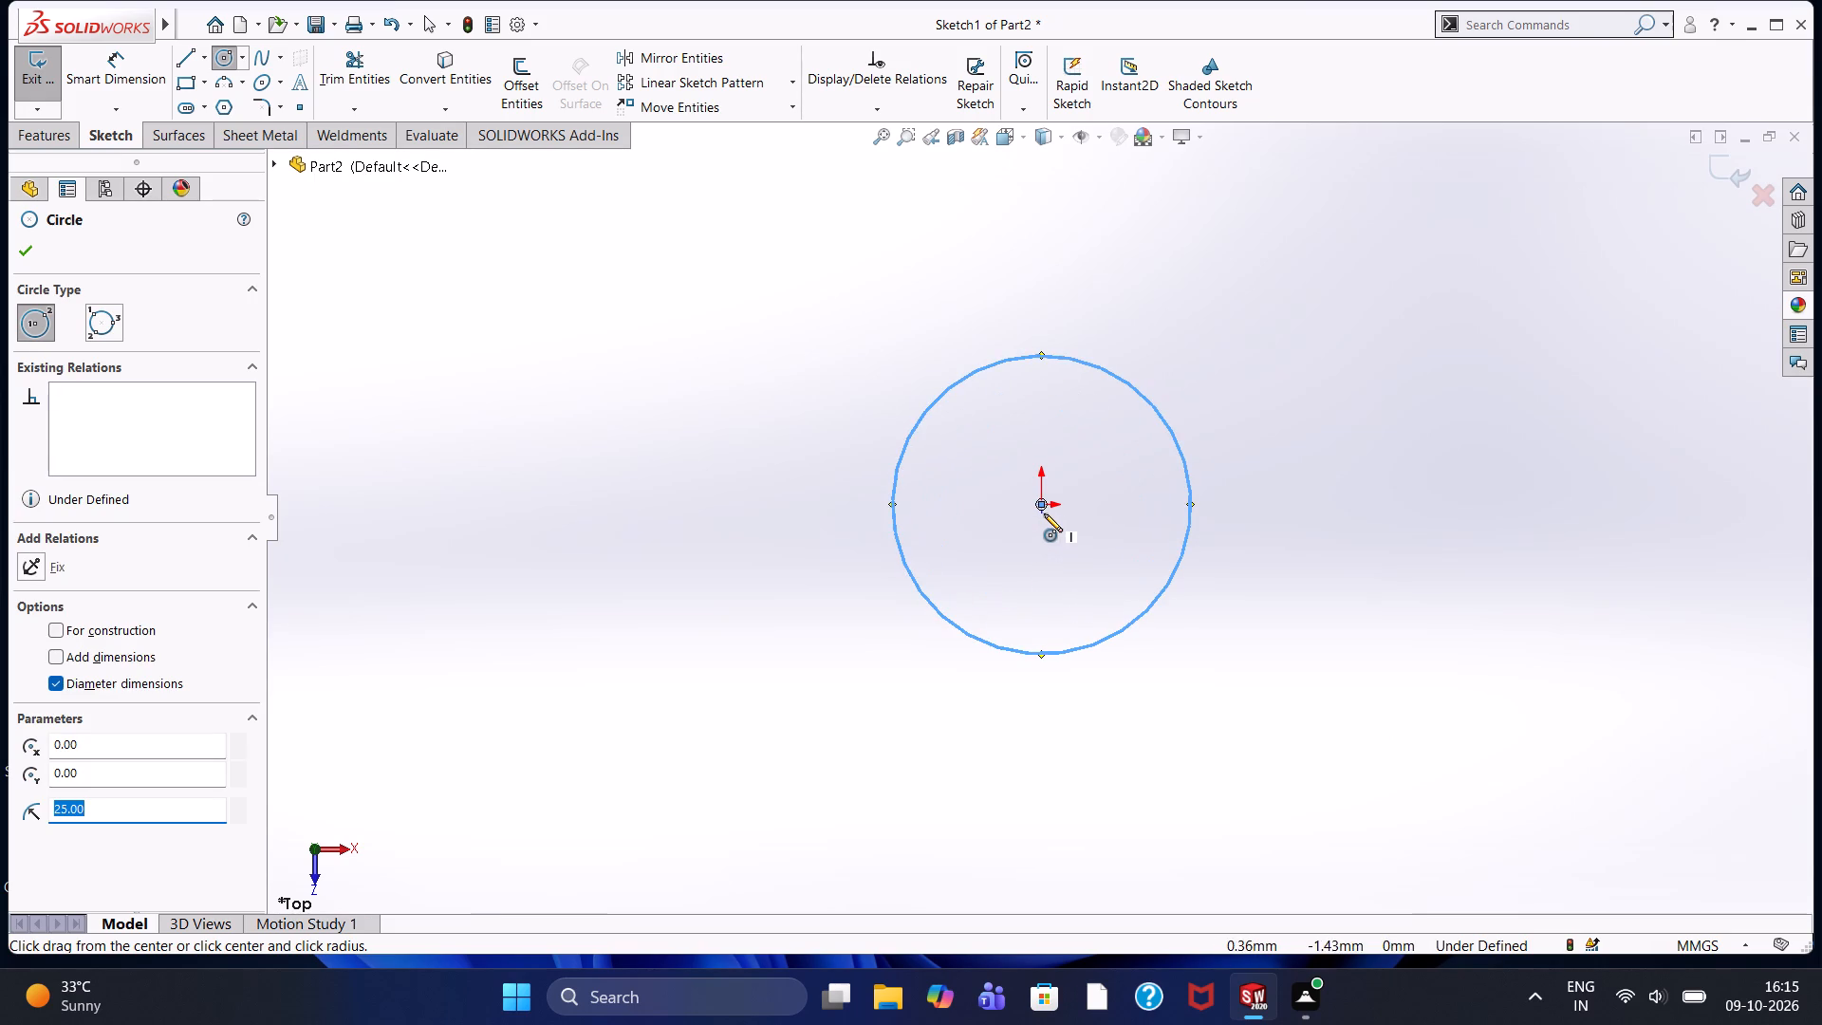
key("Escape")
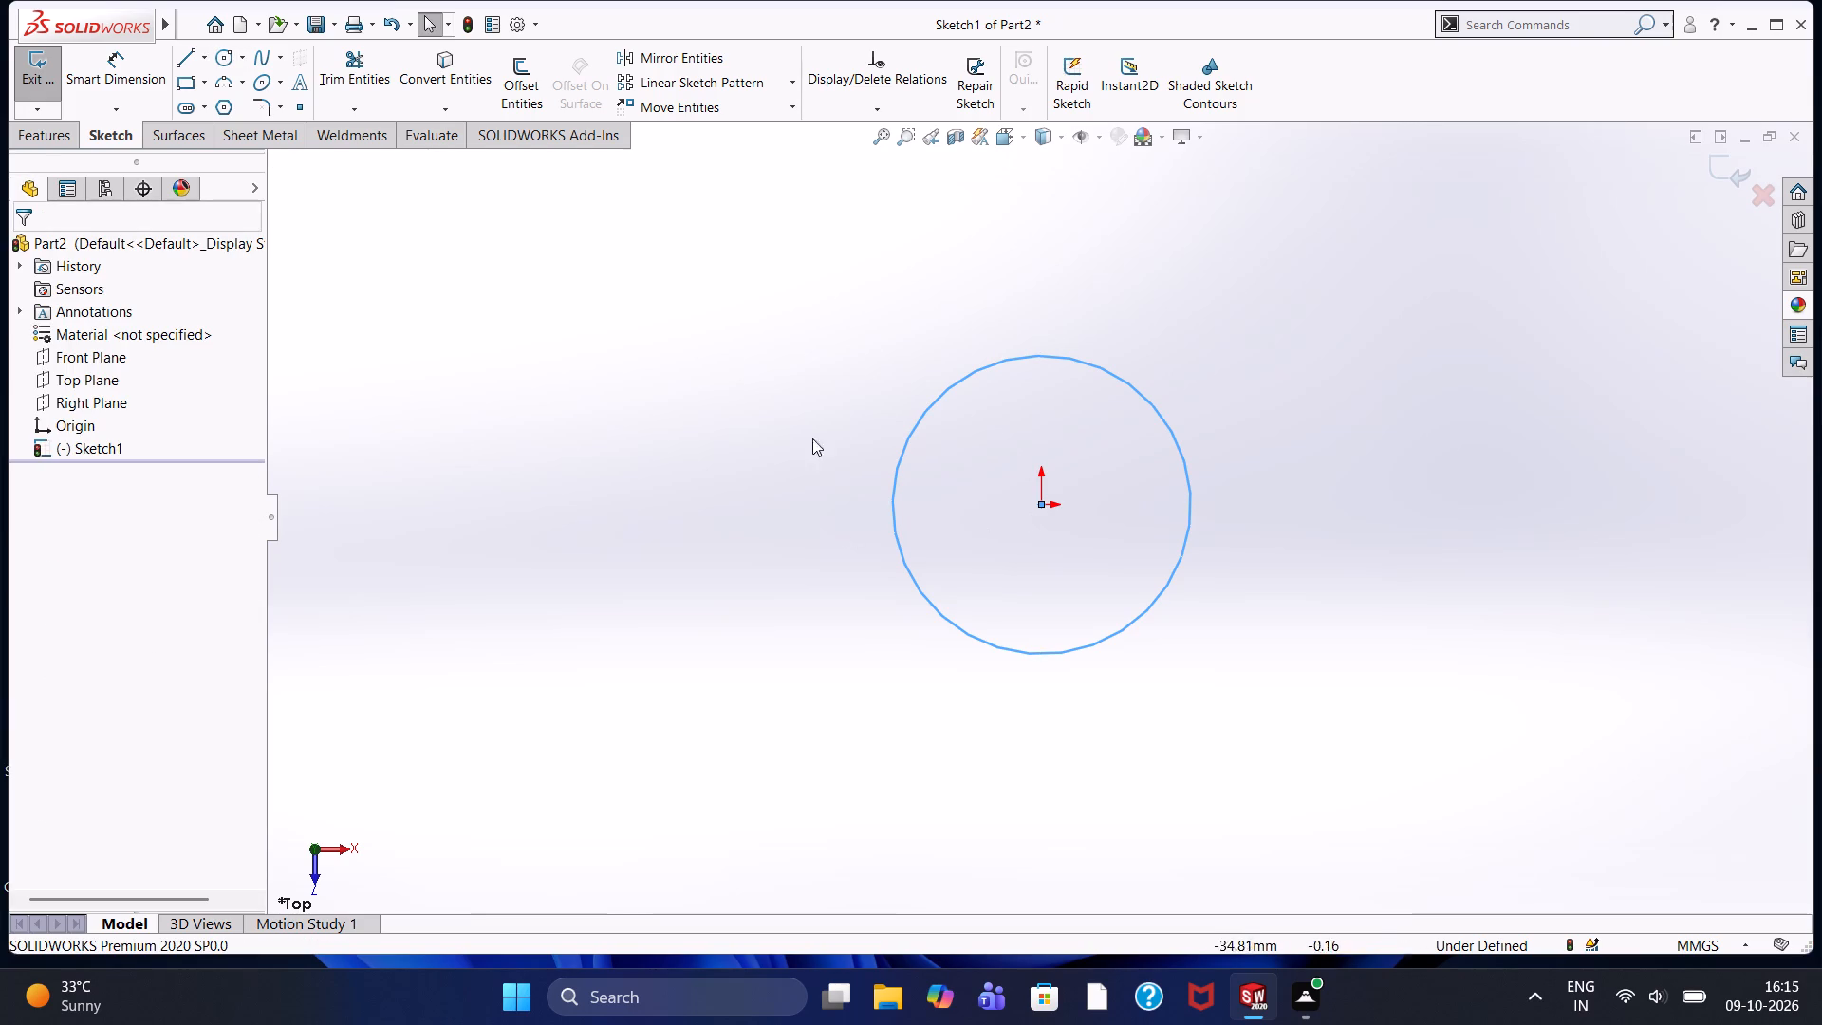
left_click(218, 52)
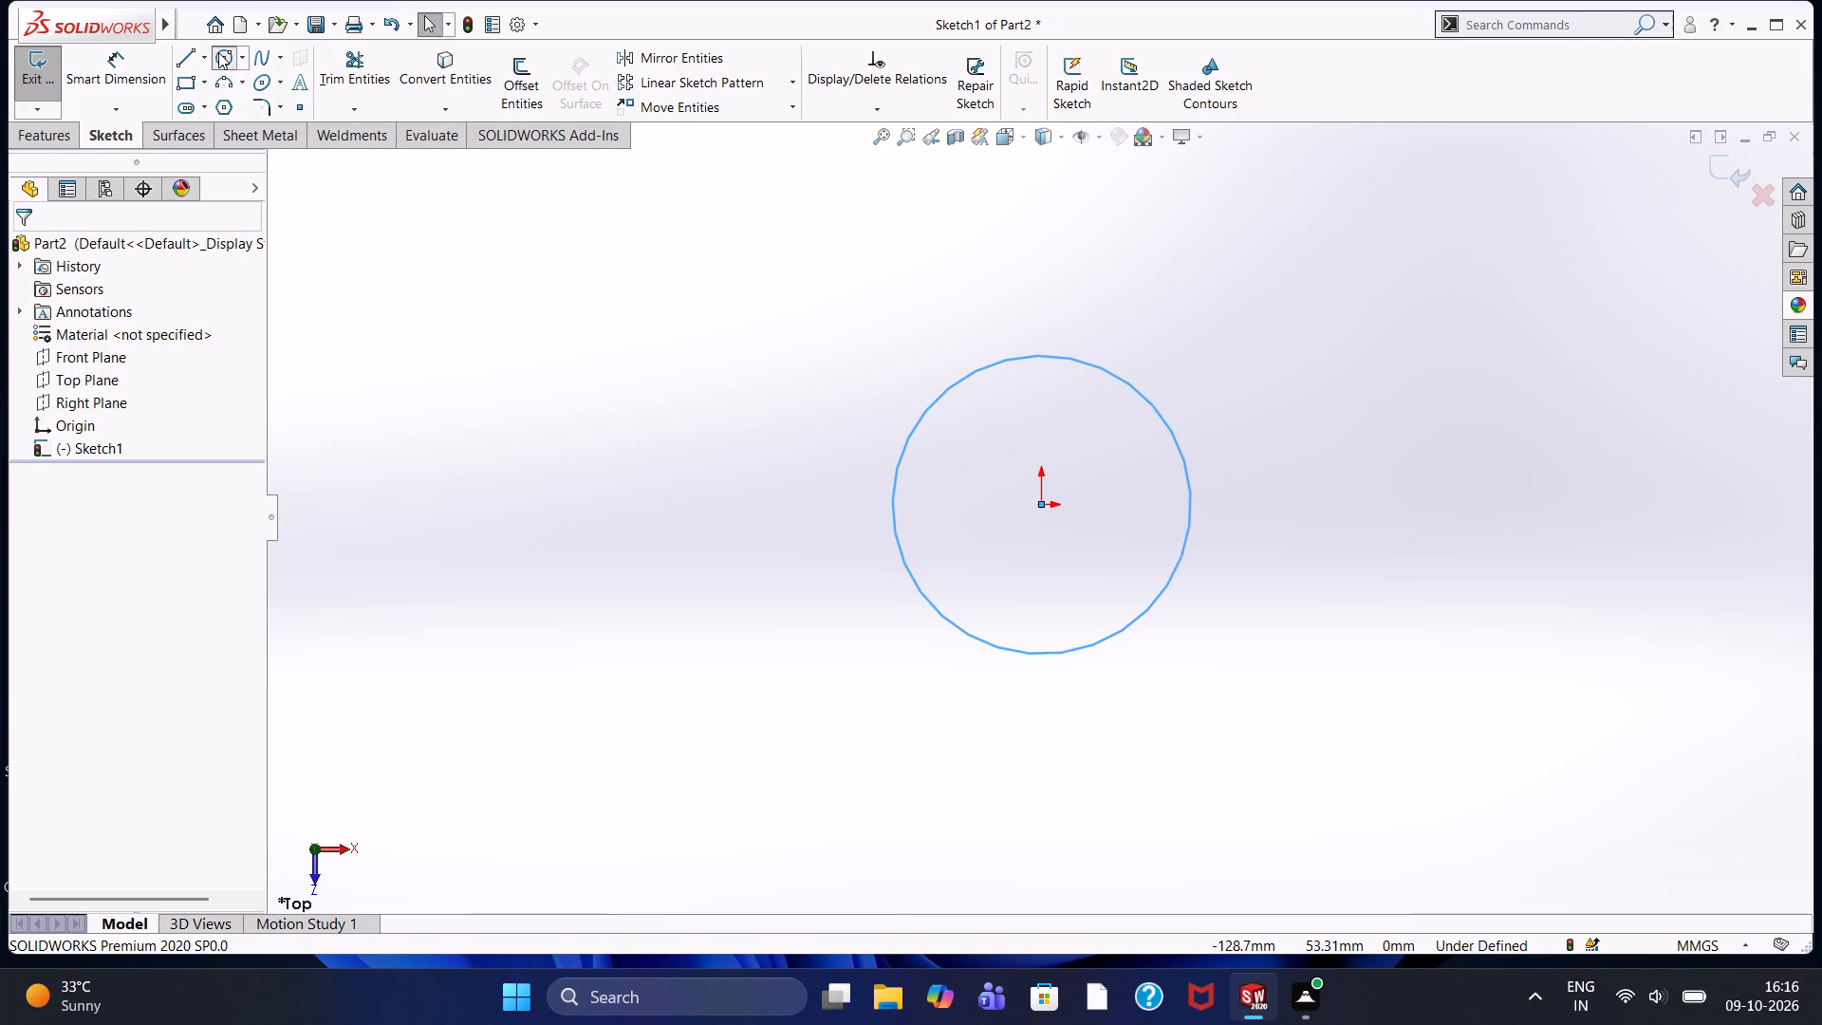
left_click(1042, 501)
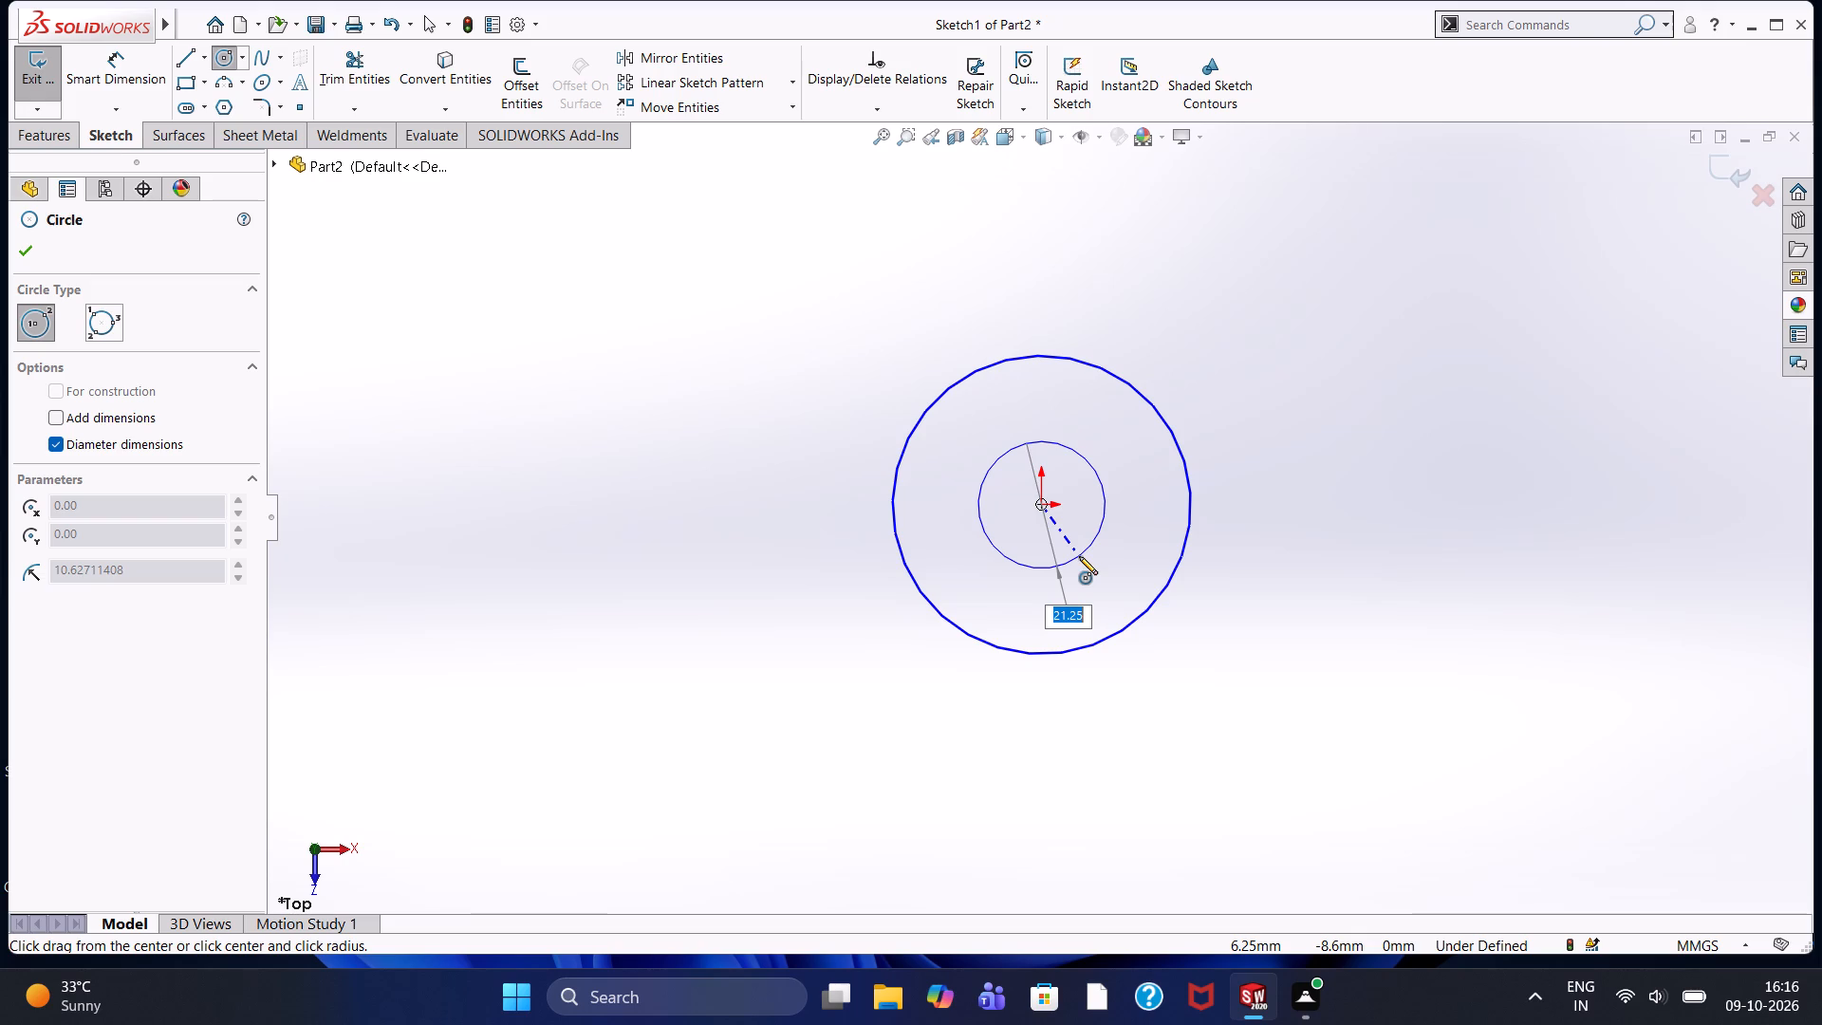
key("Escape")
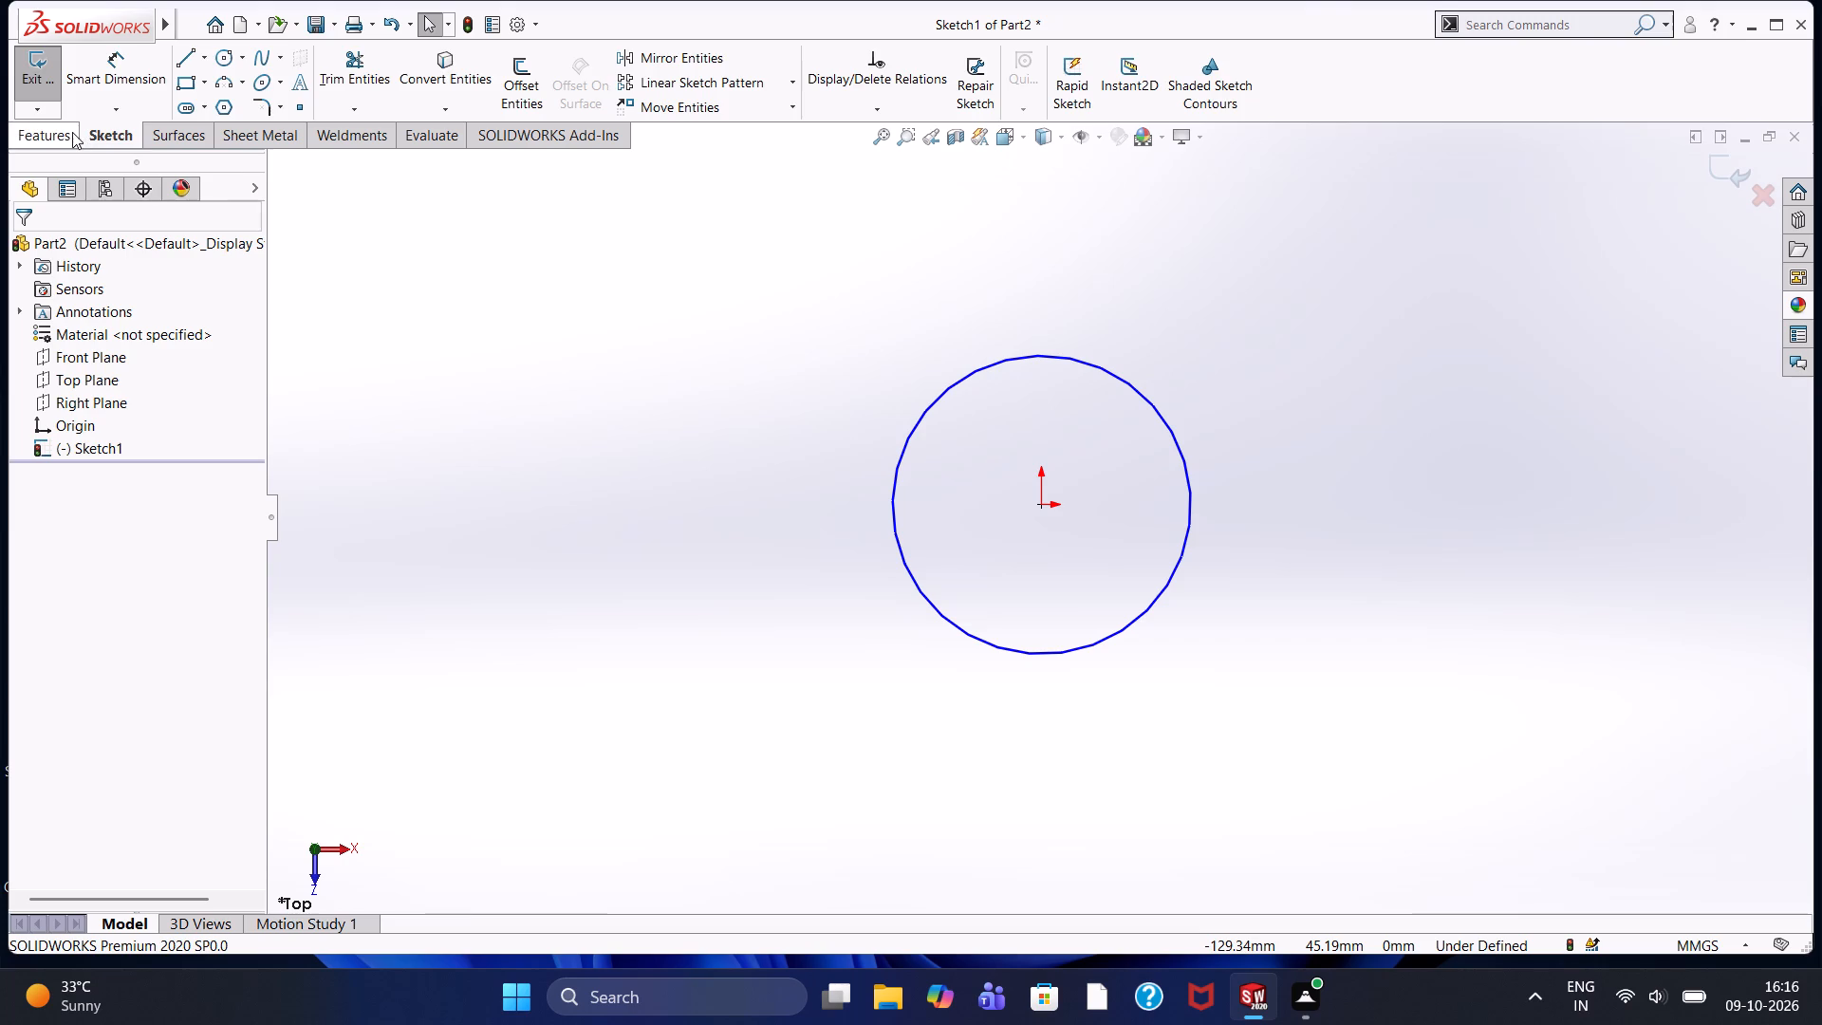
Extrude the 50 mm circle as a blind boss with a depth of 96 mm.
left_click(72, 132)
left_click(50, 75)
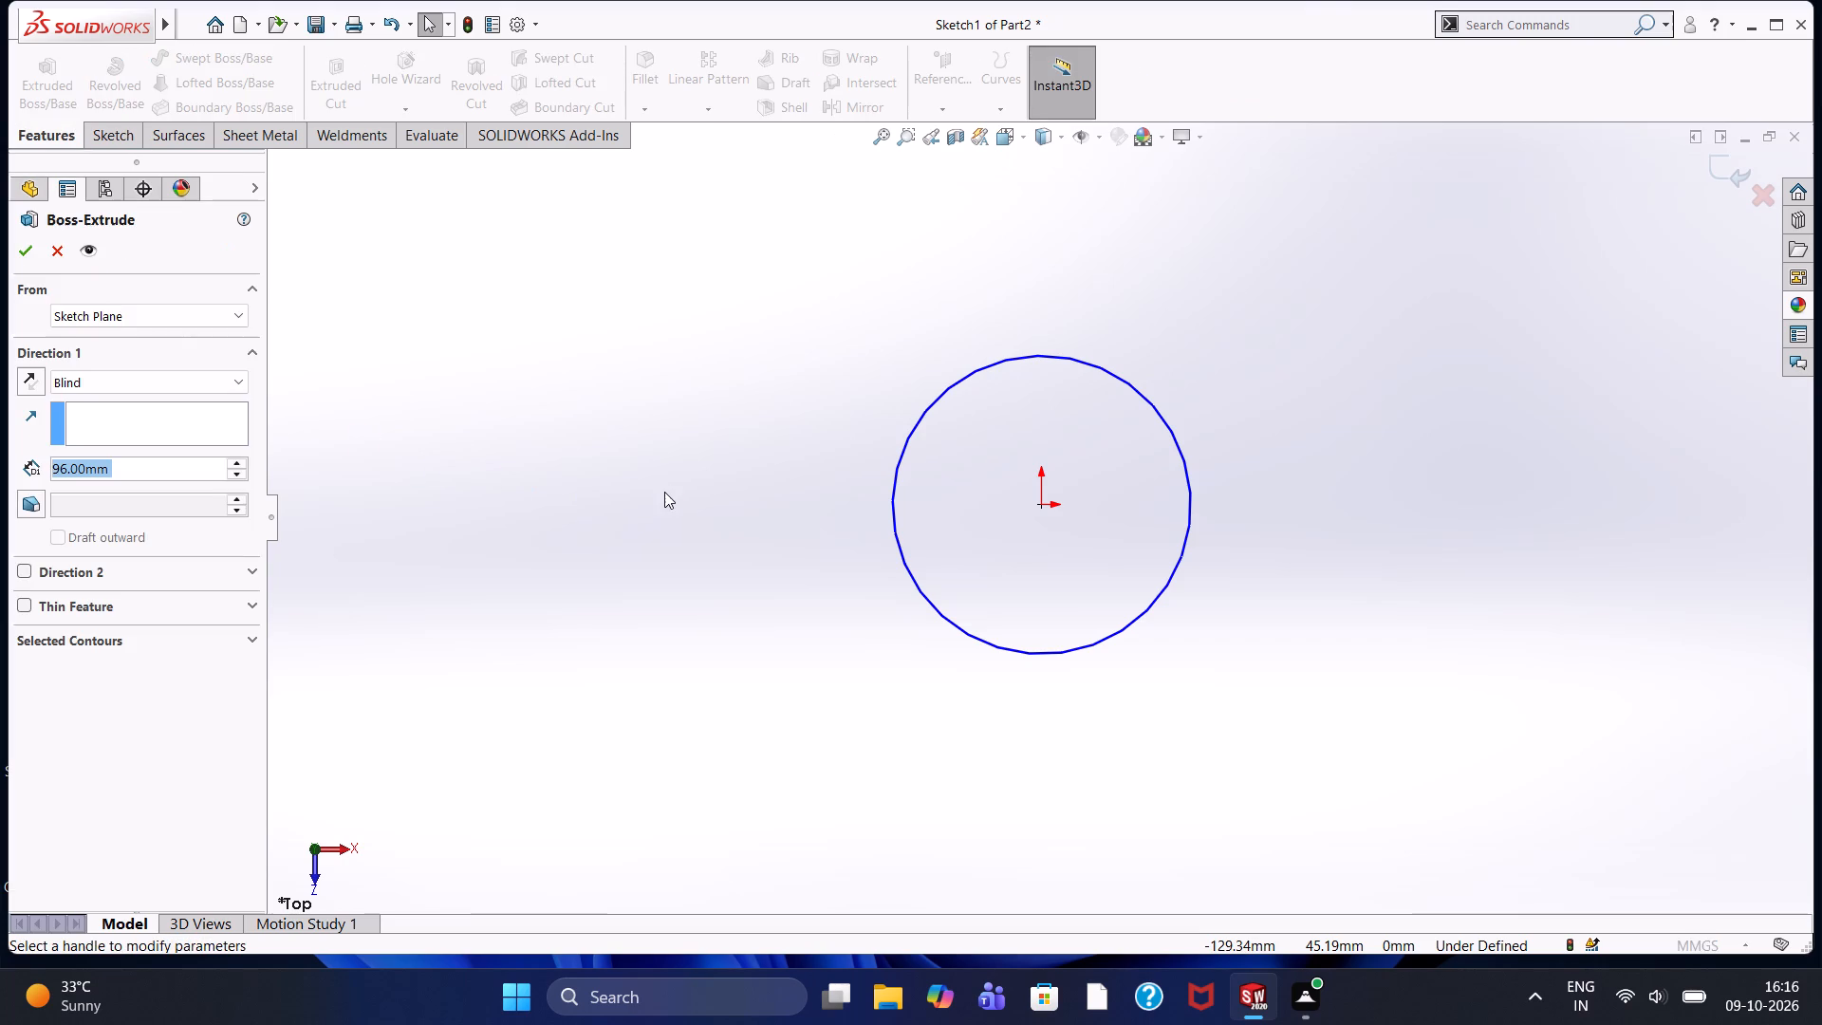
double_click(25, 255)
left_click(903, 533)
Start a sketch on the cylinder's top face and draw a 35 mm diameter circle centred on the origin.
left_click(1057, 273)
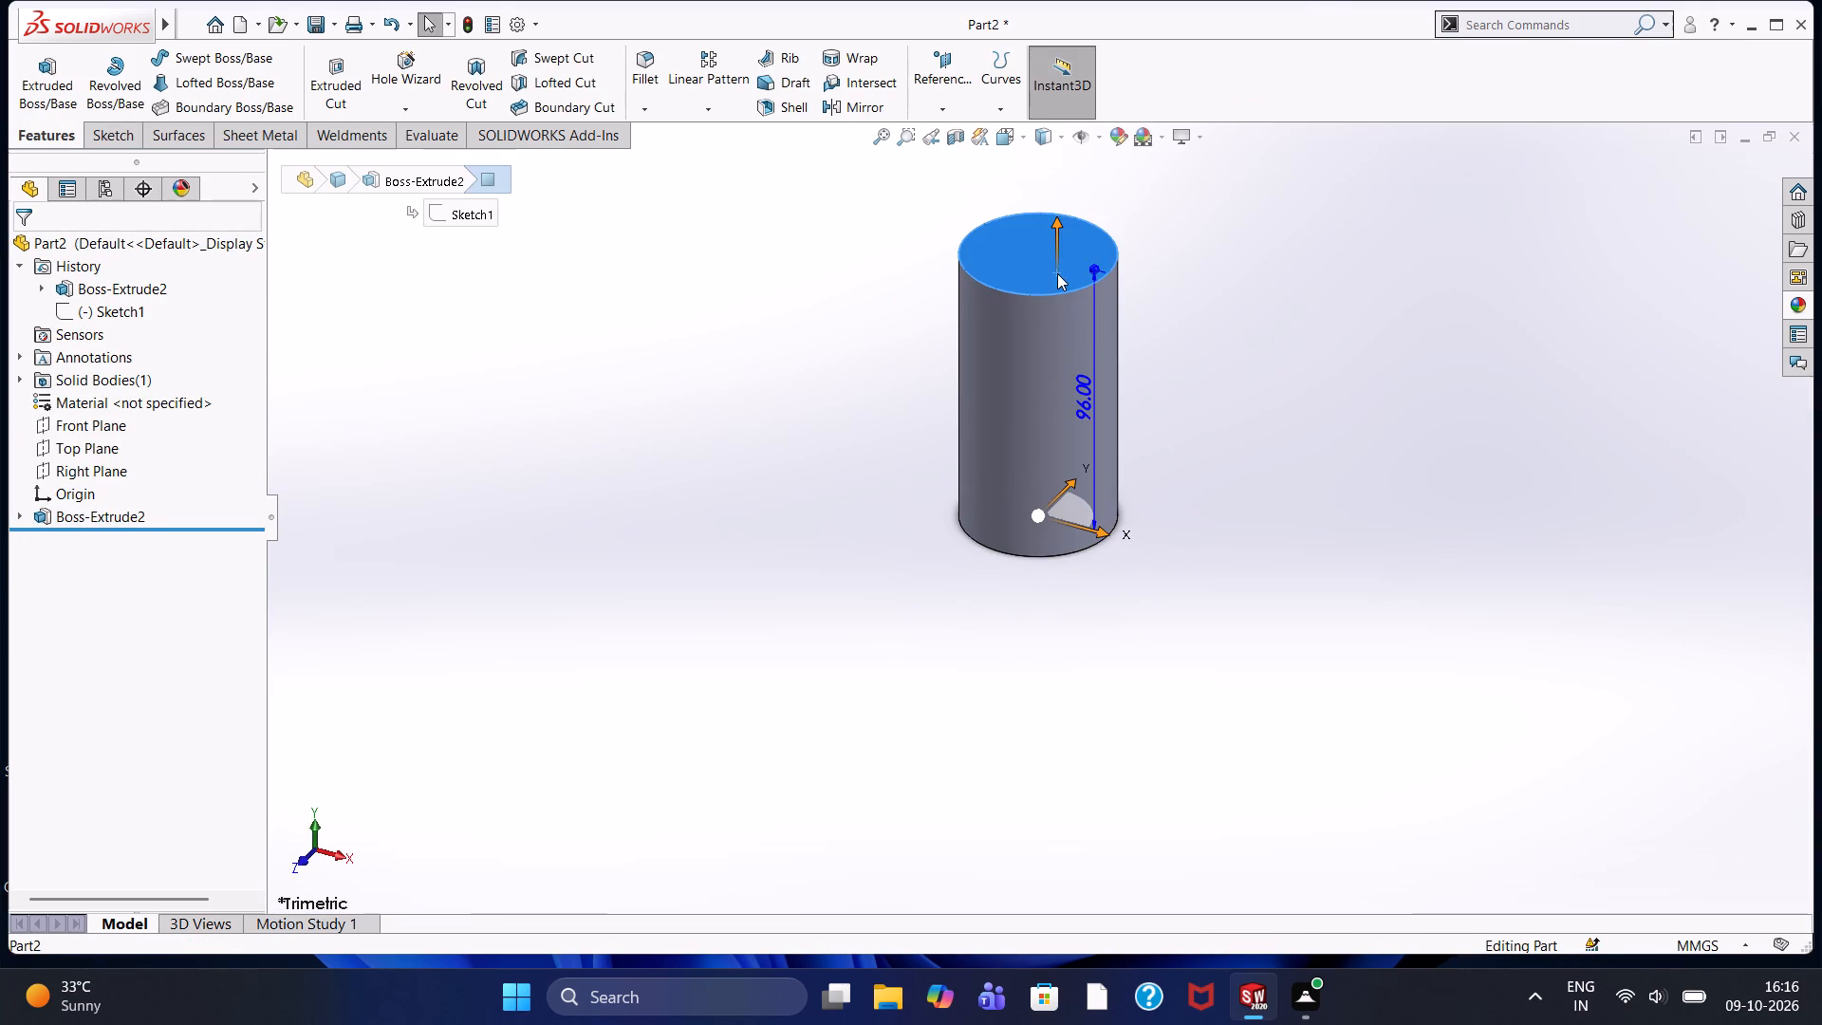
left_click(1152, 218)
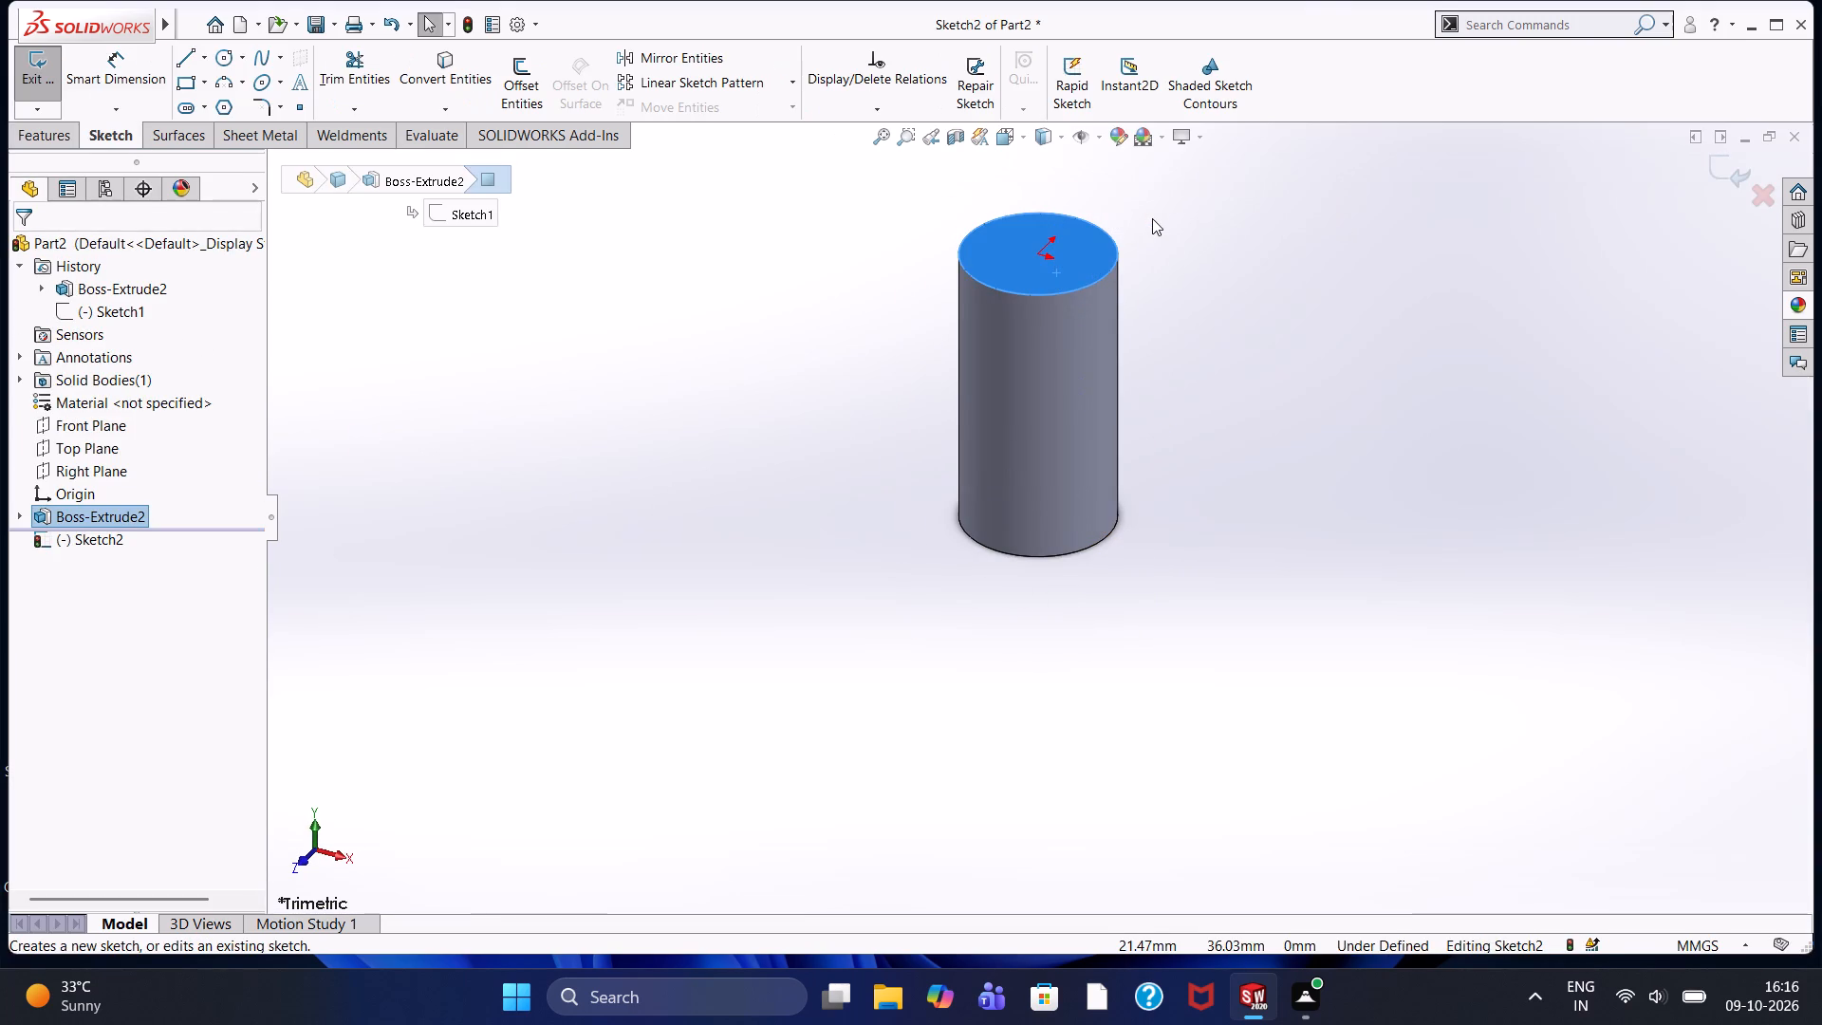
key("ctrl+8")
left_click(656, 405)
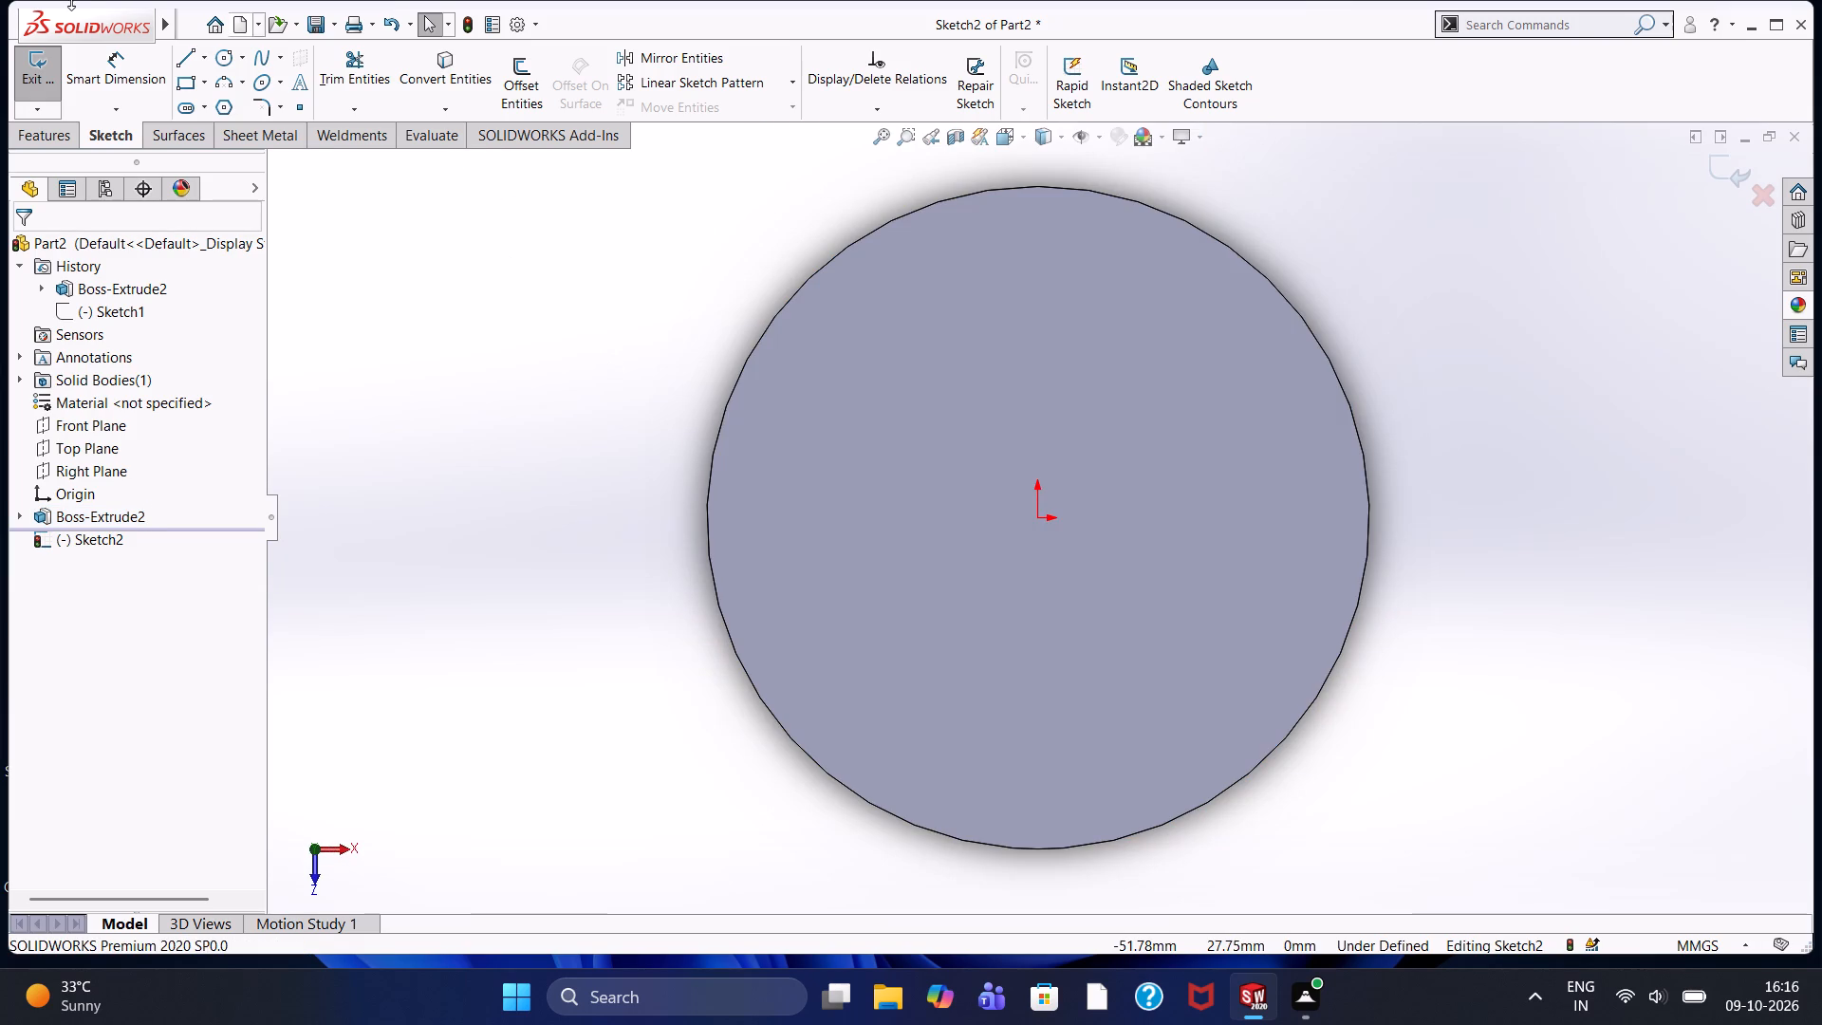
left_click(227, 57)
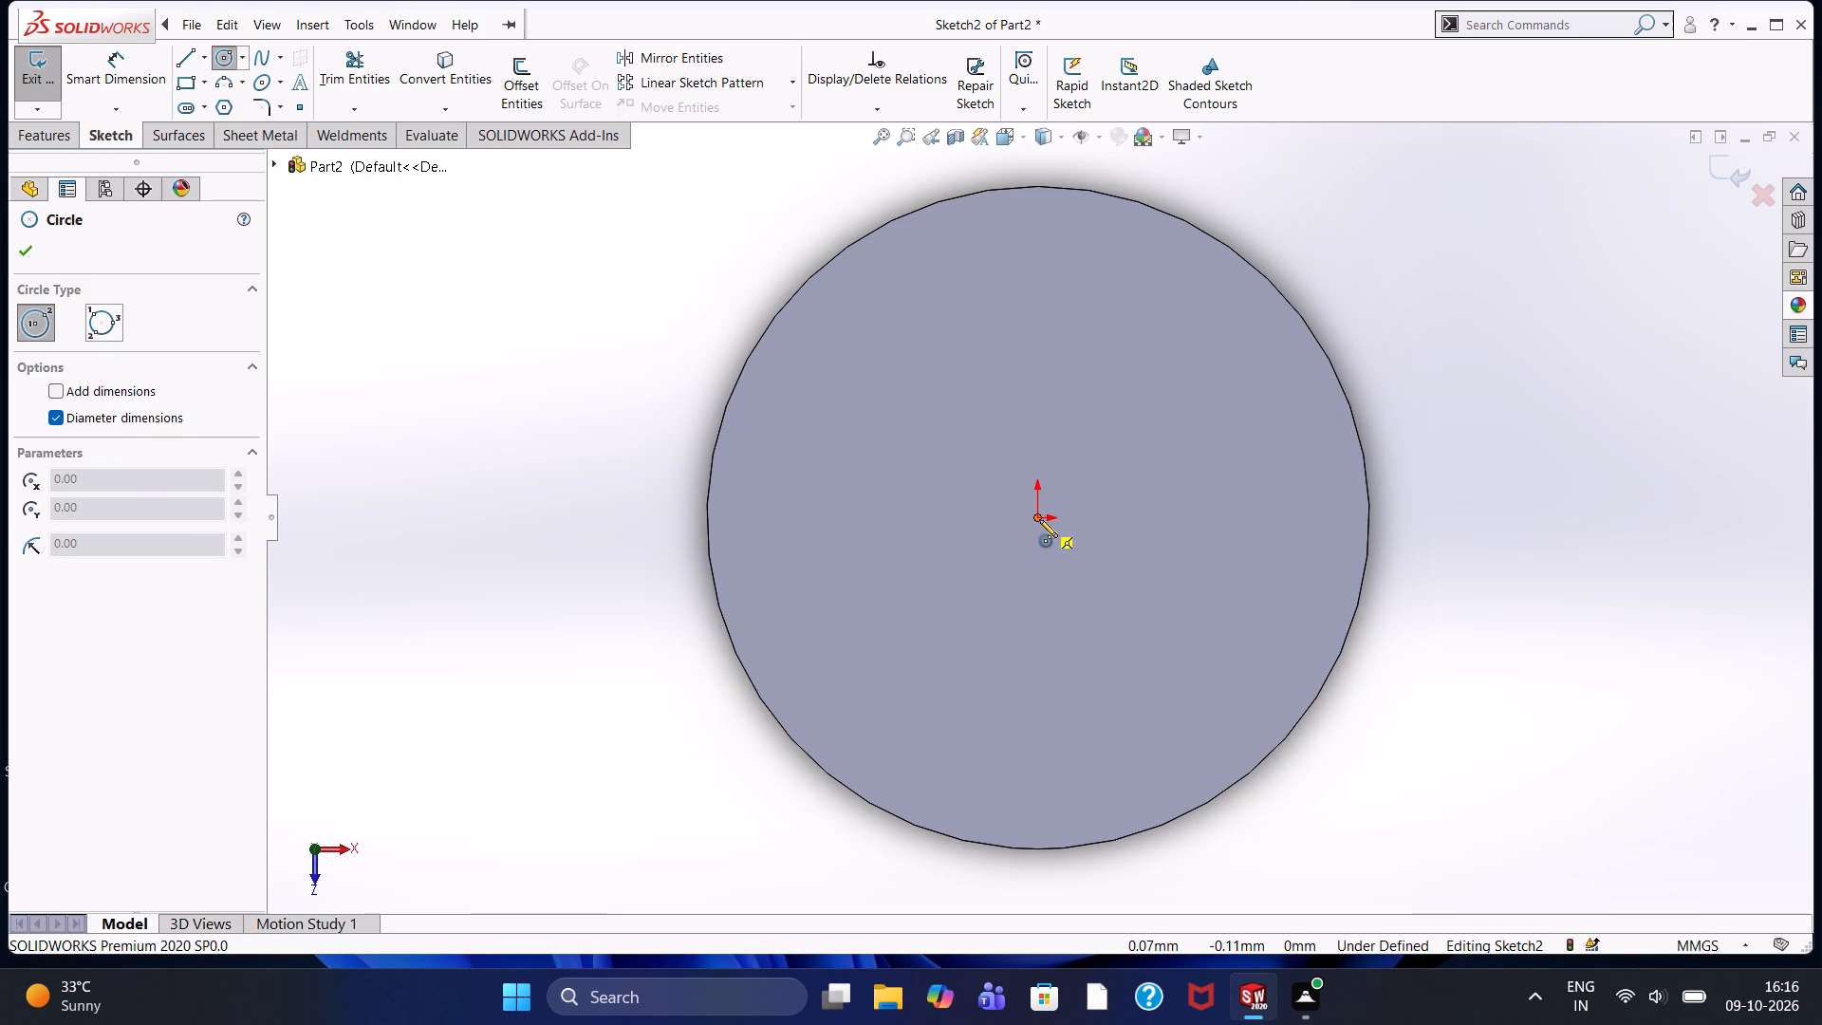
left_click(1039, 519)
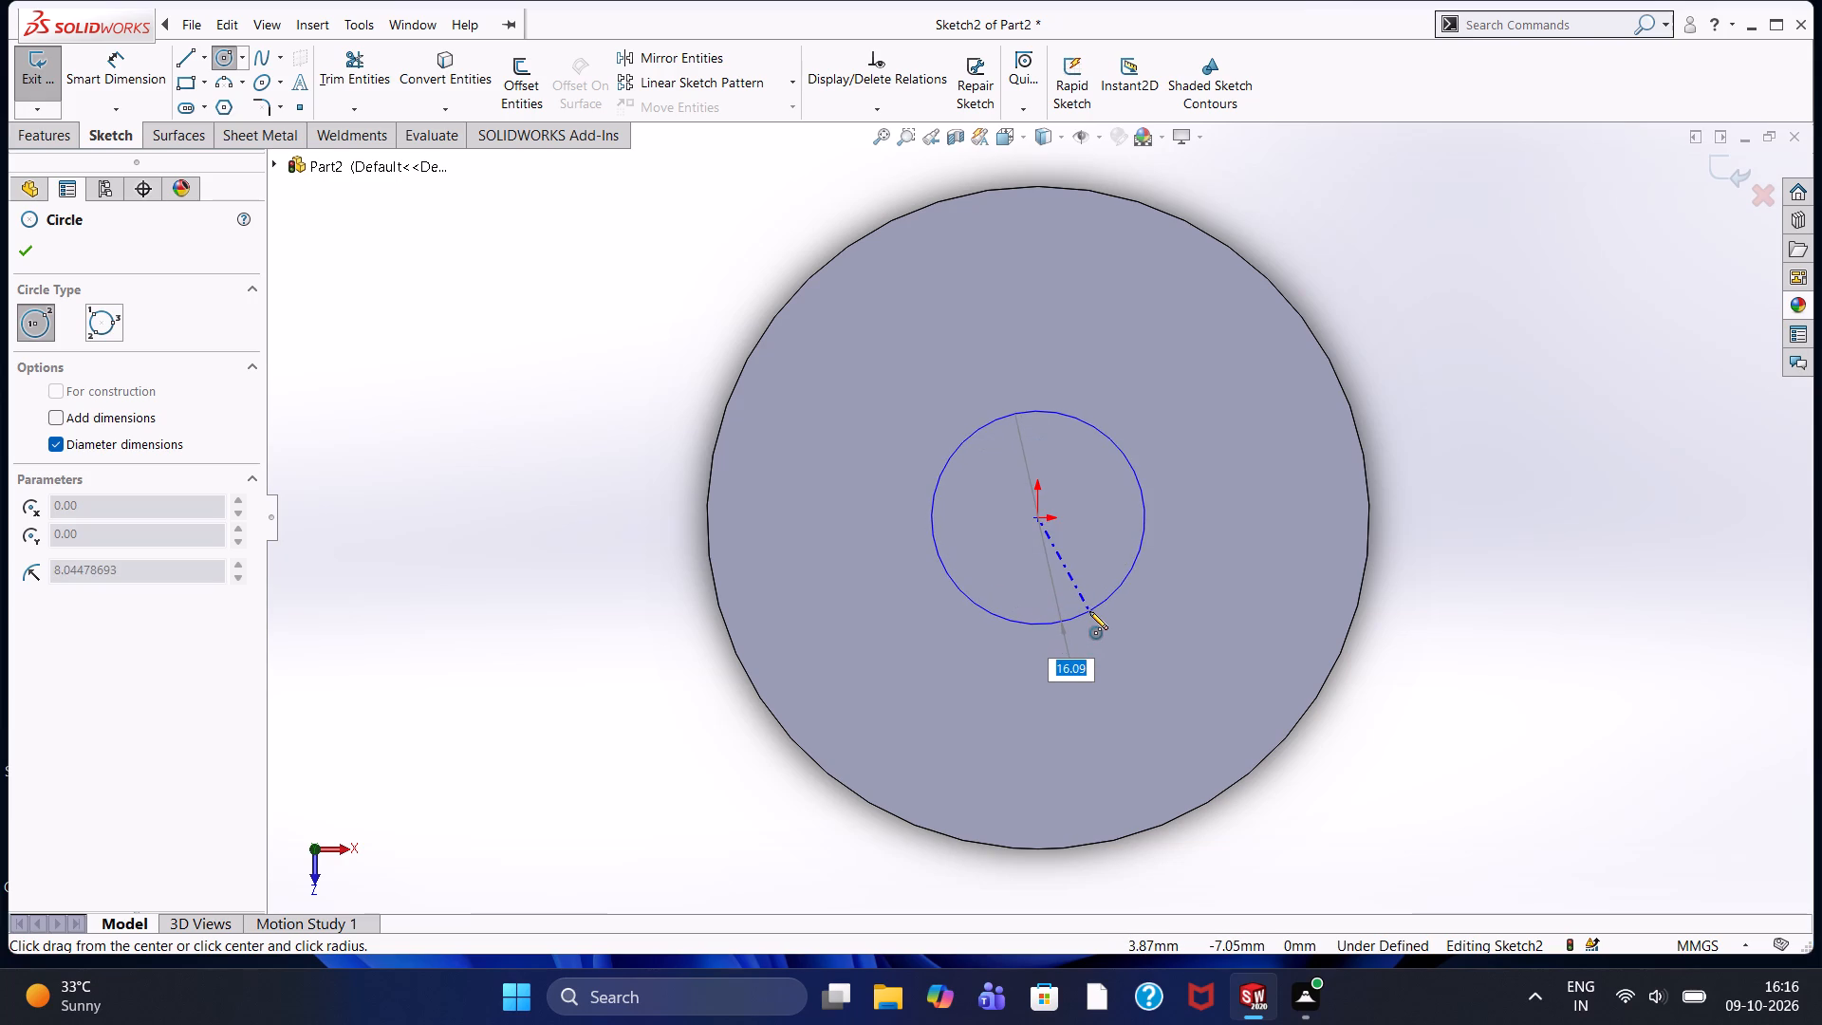
type("35")
key("Return")
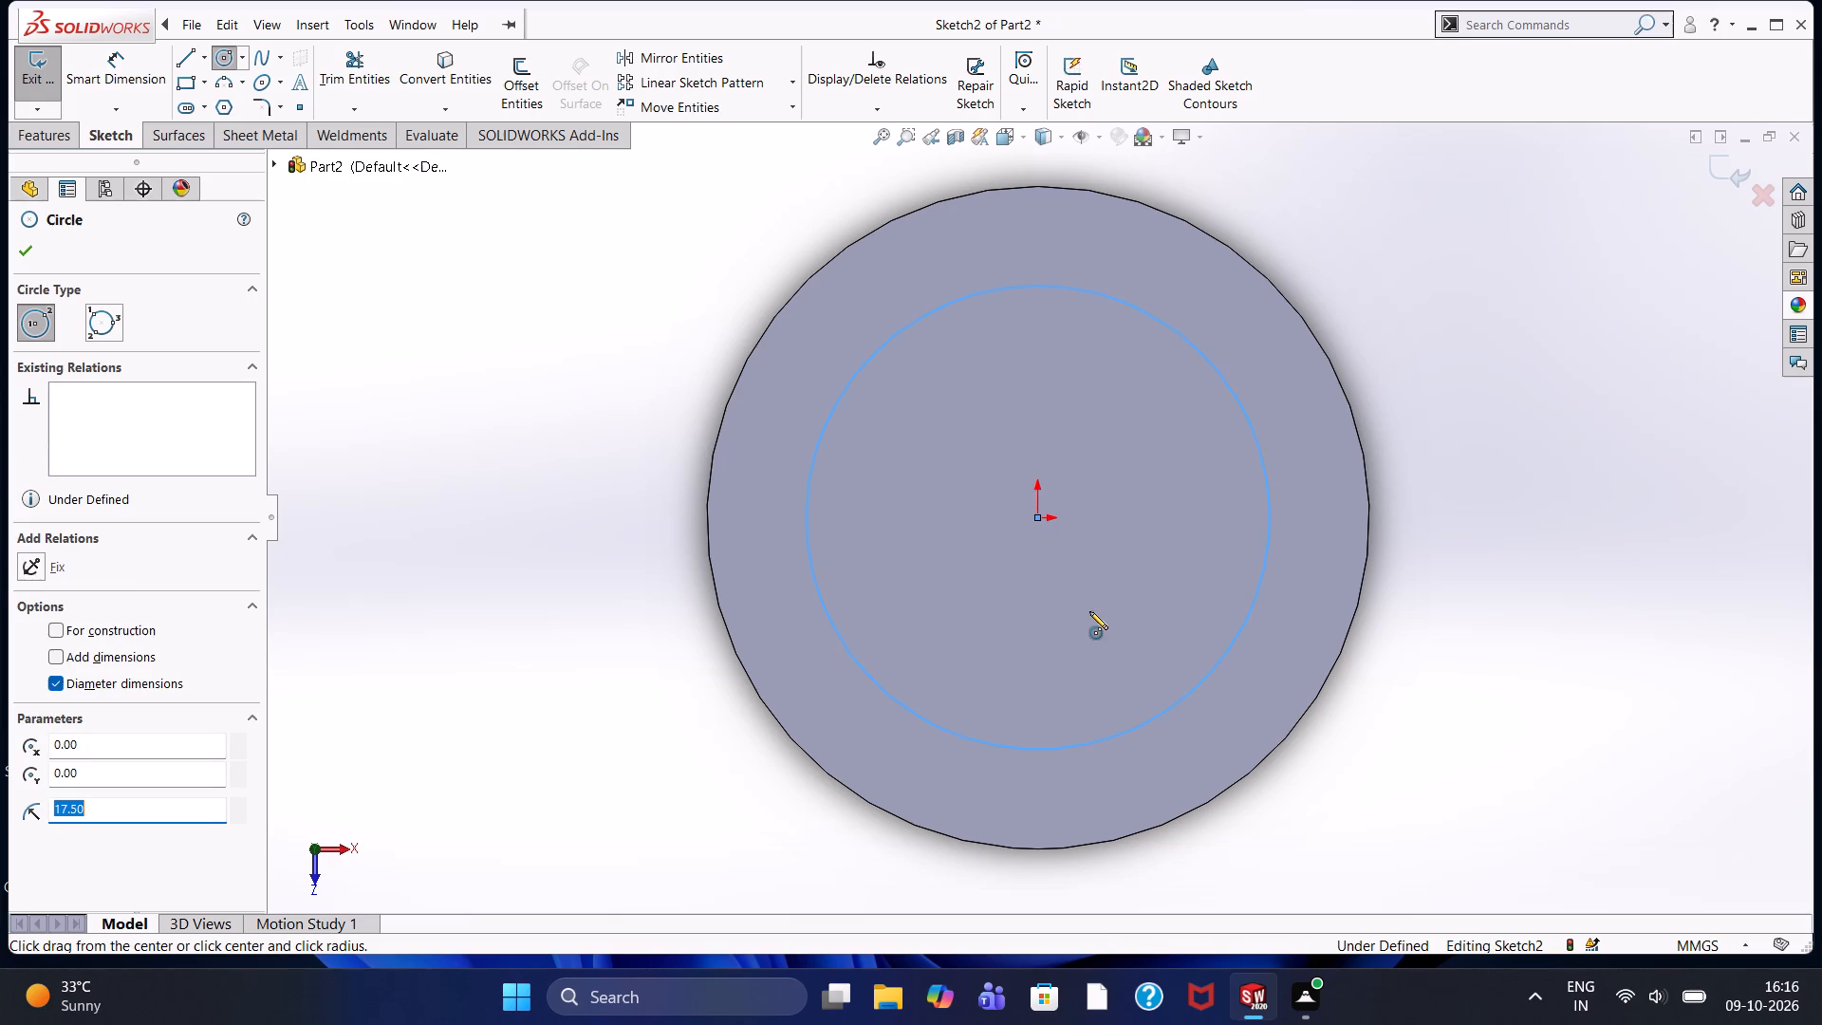
key("Escape")
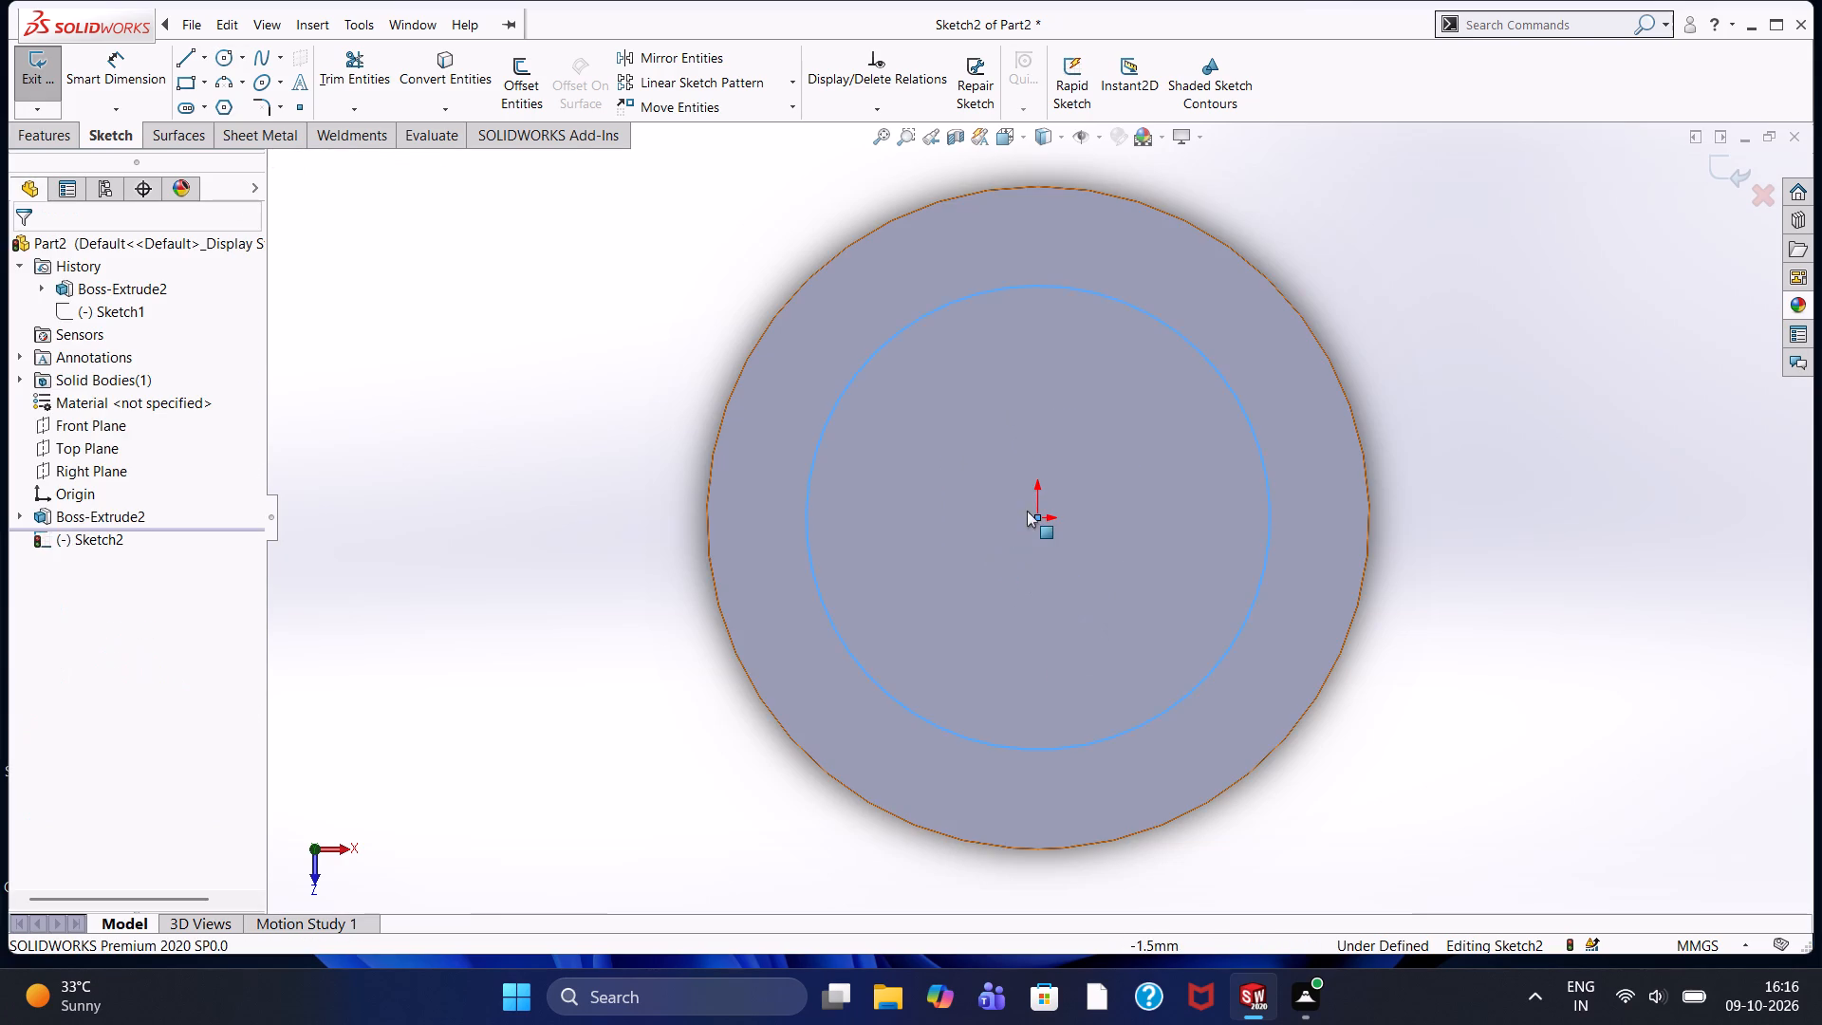
Add a concentric 20 mm diameter circle inside the 35 mm circle.
left_click(226, 64)
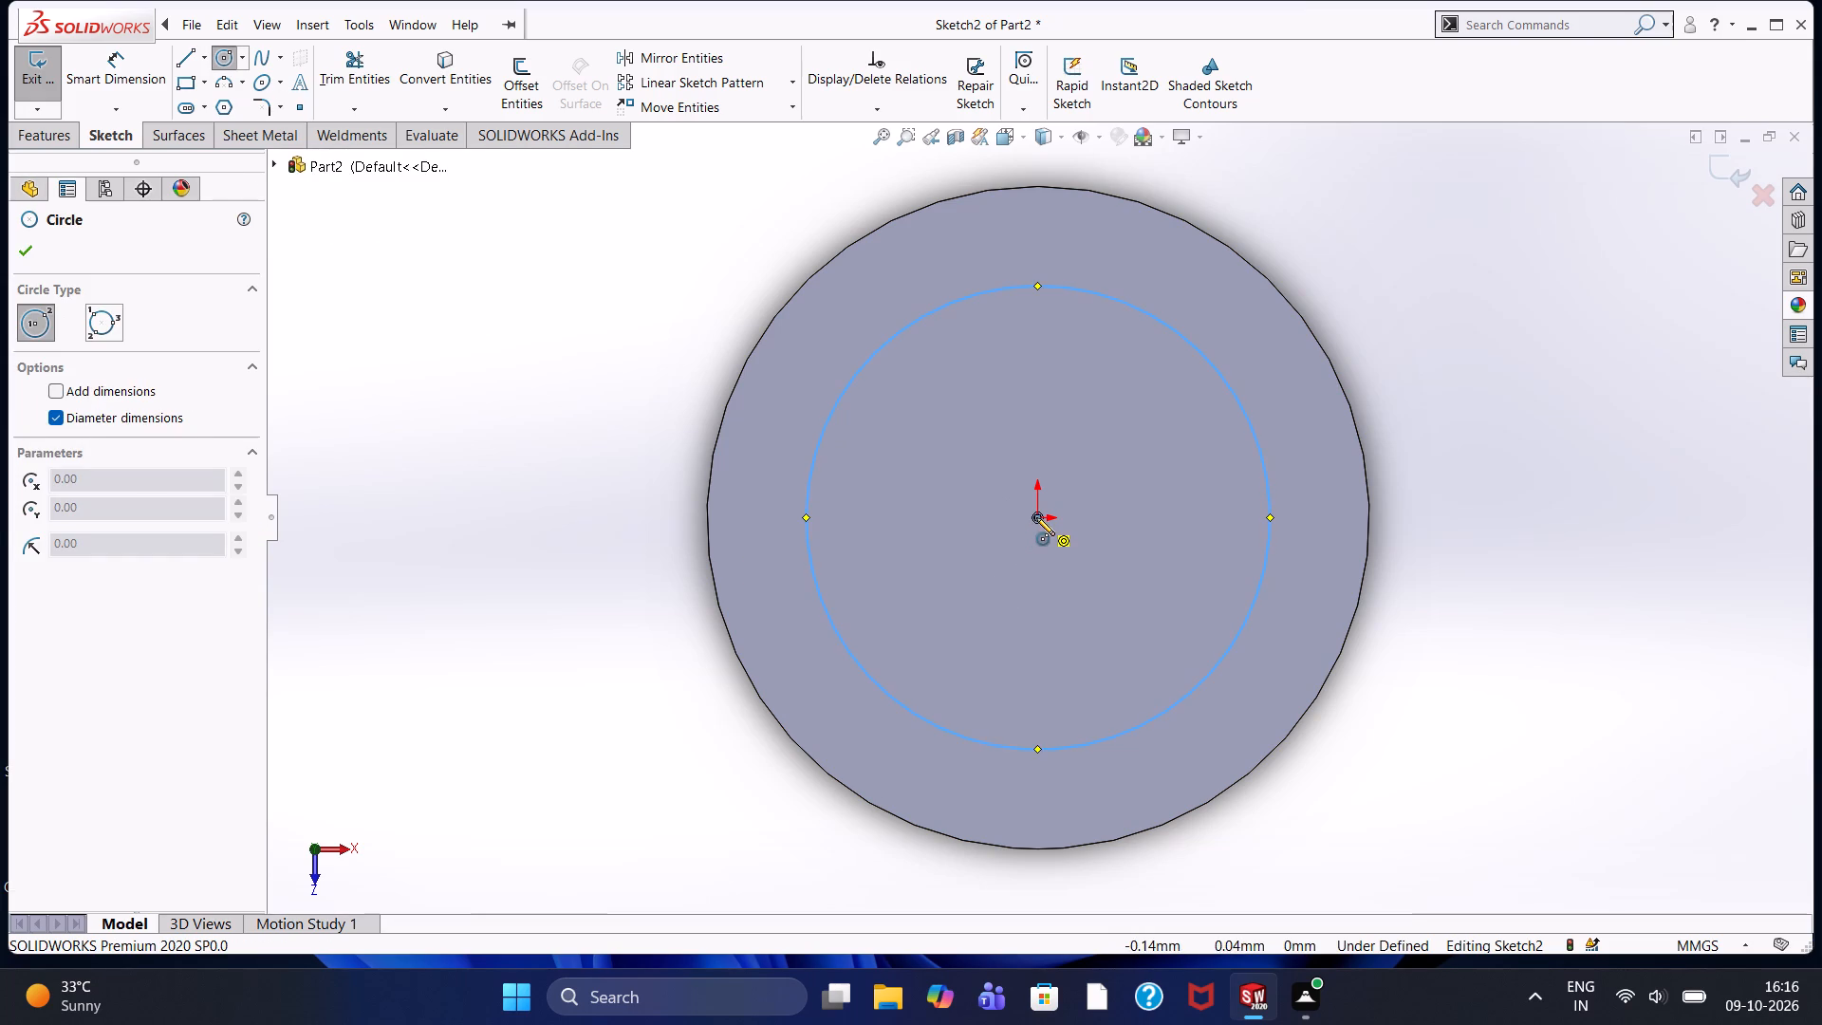
left_click(1036, 517)
type("20")
key("Return")
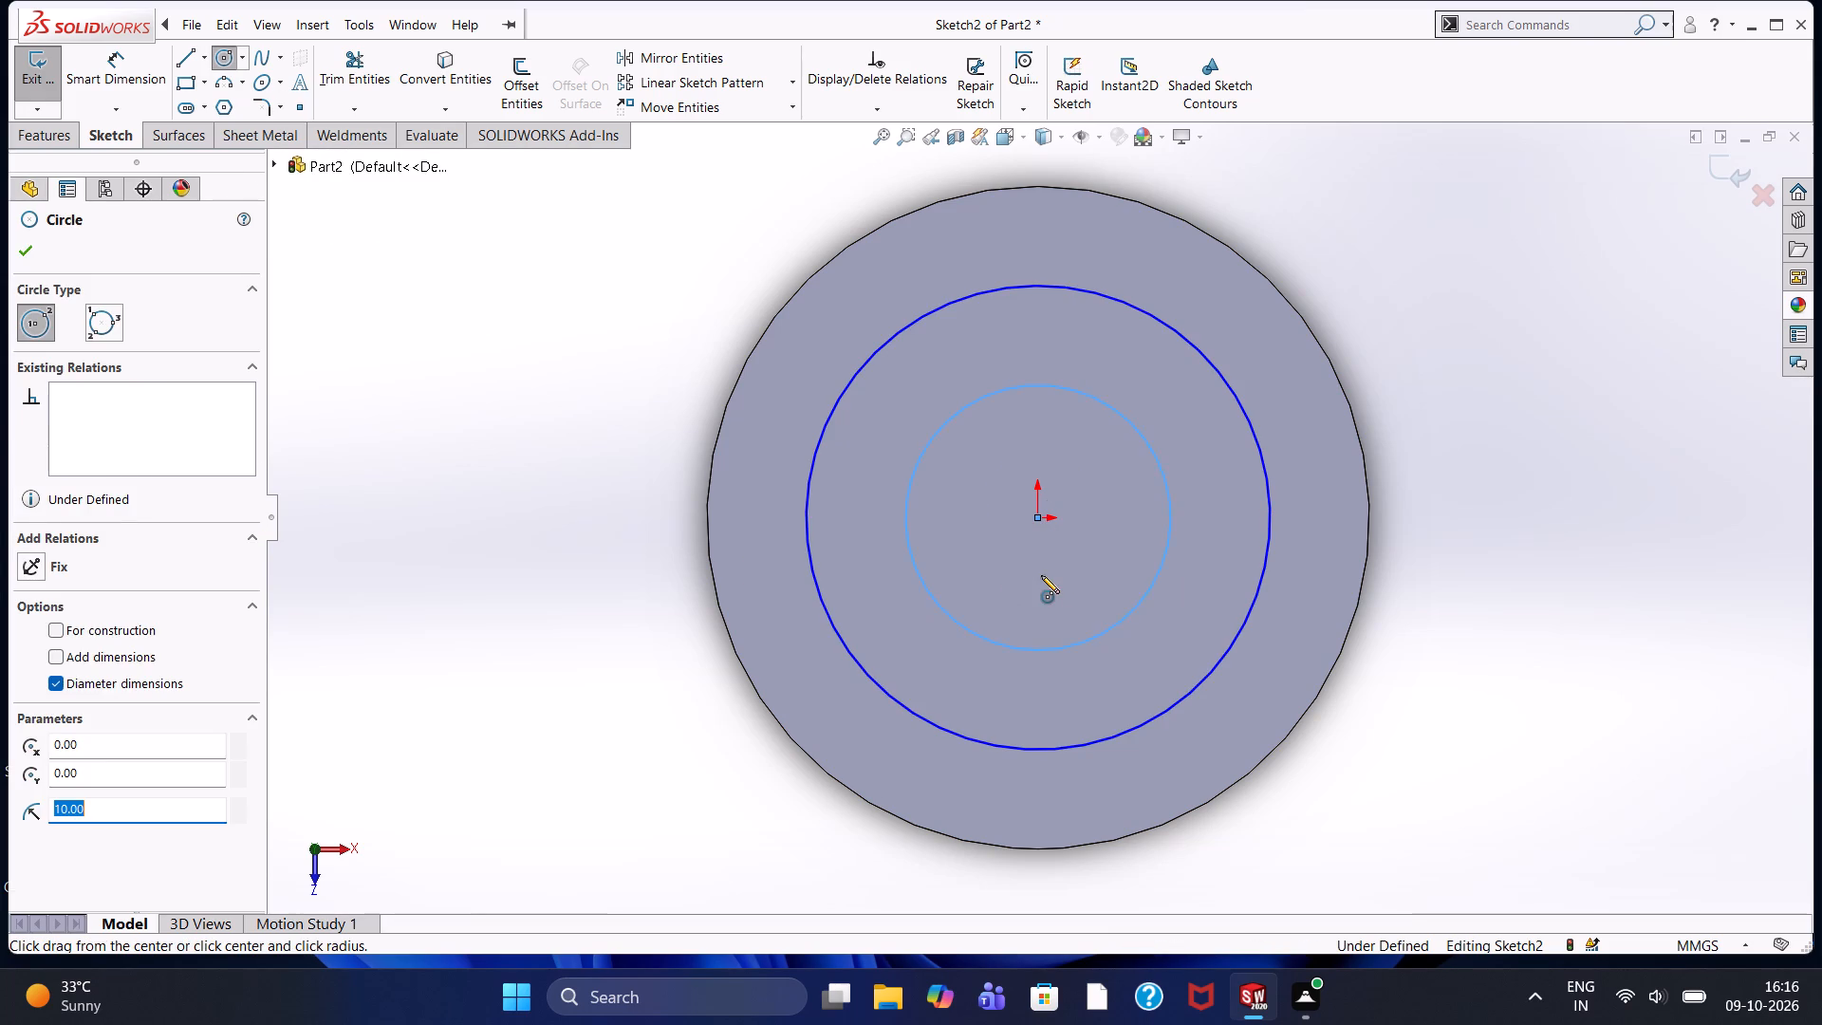
key("Escape")
Extrude the ring between the 35 mm and 20 mm circles as a 16 mm blind boss merged with the cylinder.
middle_click_drag(648, 572, 708, 397)
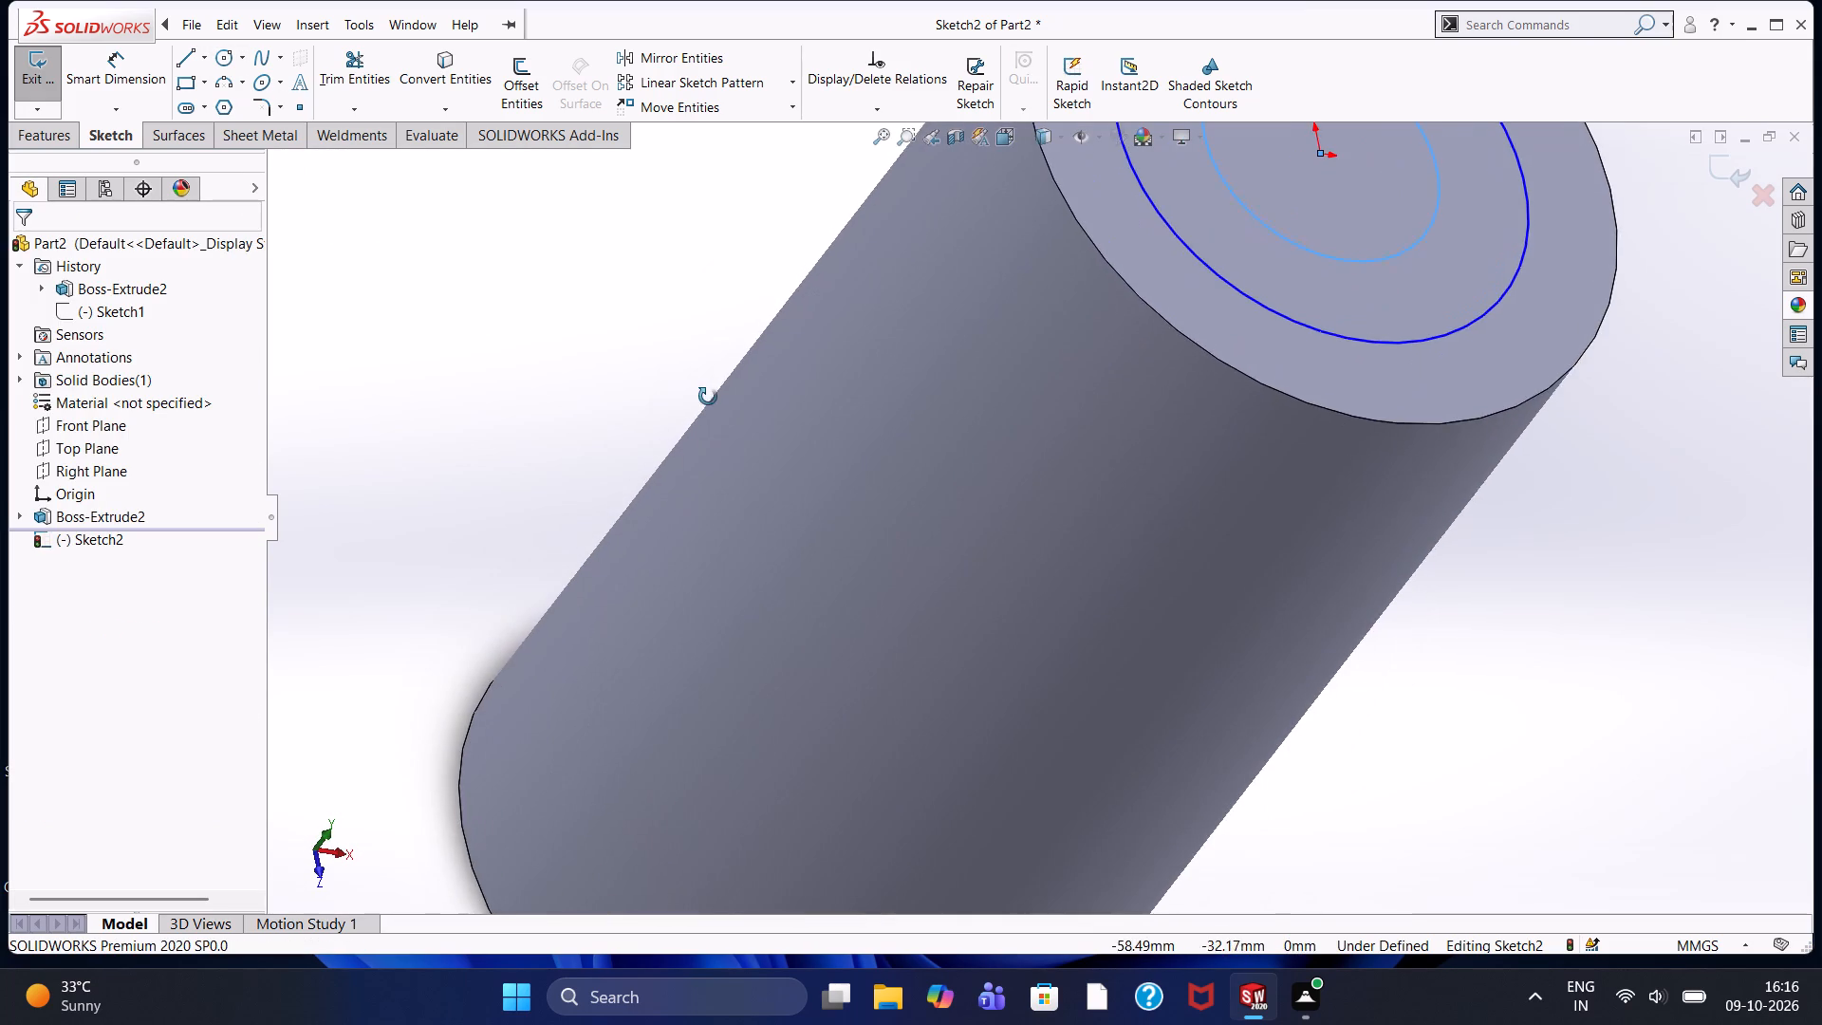
middle_click_drag(708, 397, 708, 395)
scroll(790, 370, "up", 2)
scroll(939, 292, "up", 1)
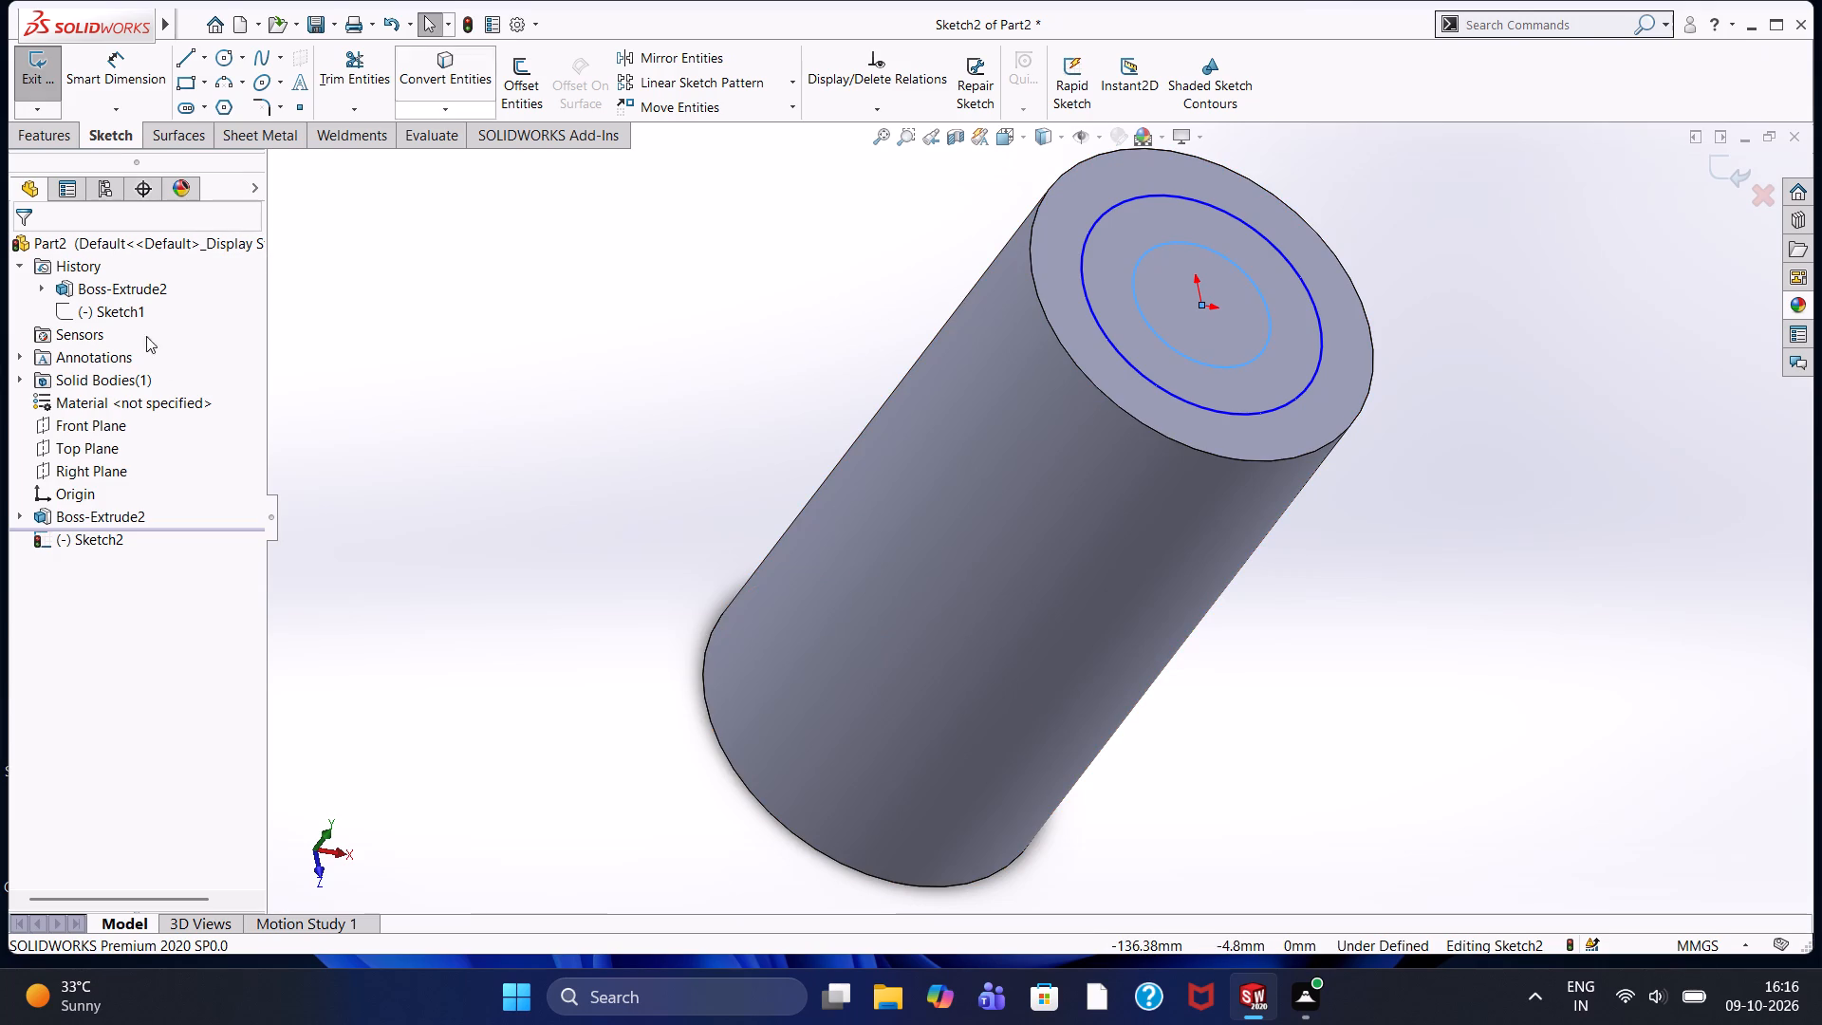
left_click(43, 138)
left_click(59, 85)
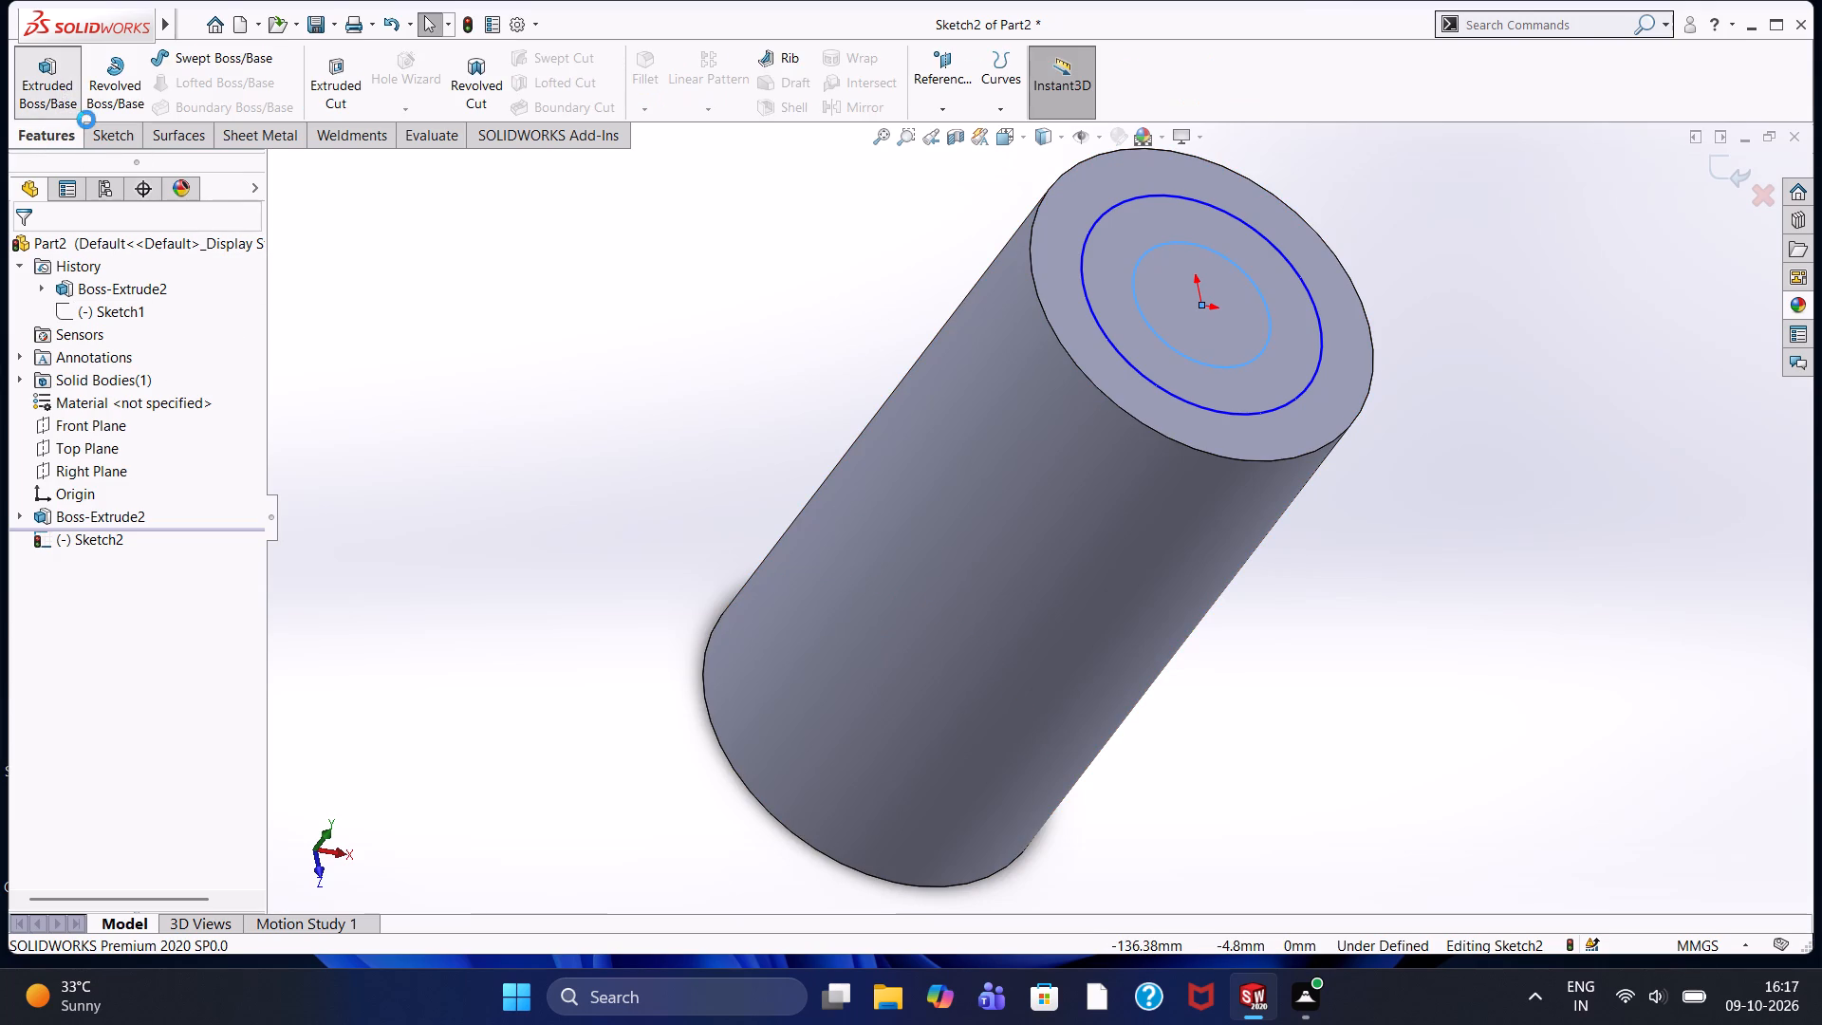
scroll(837, 397, "up", 5)
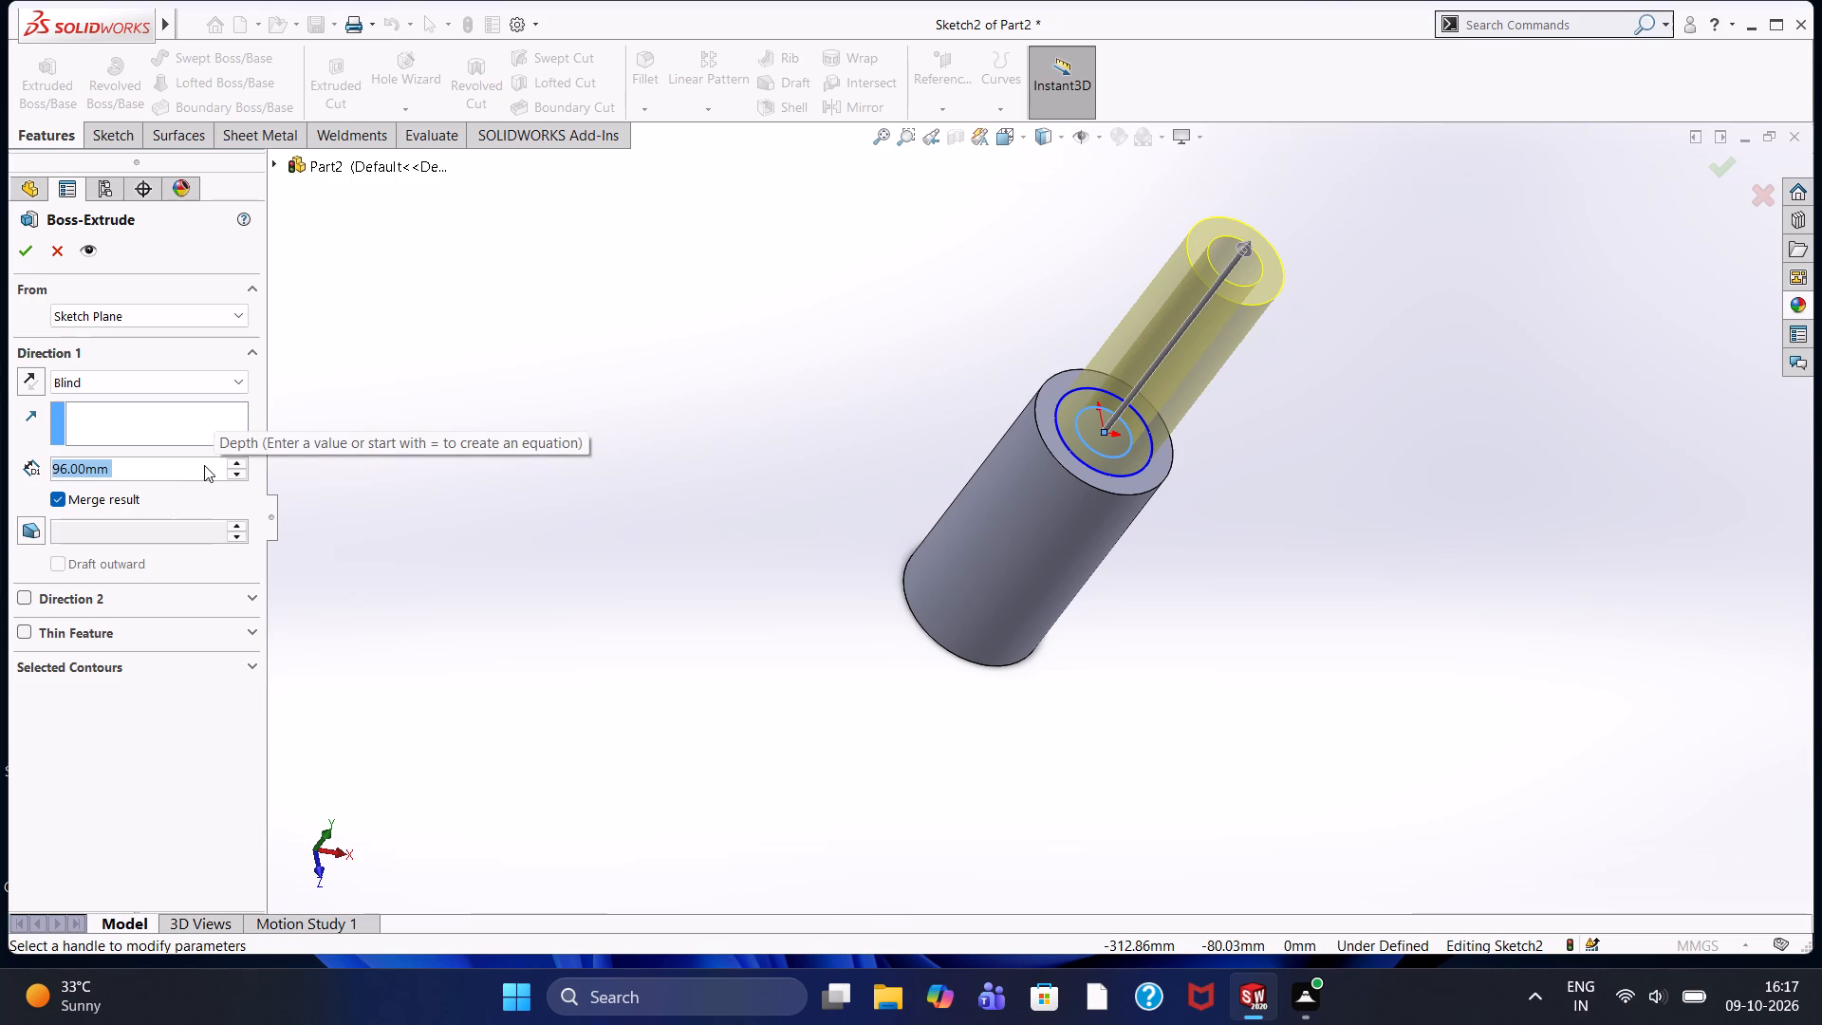
type("16")
key("Return")
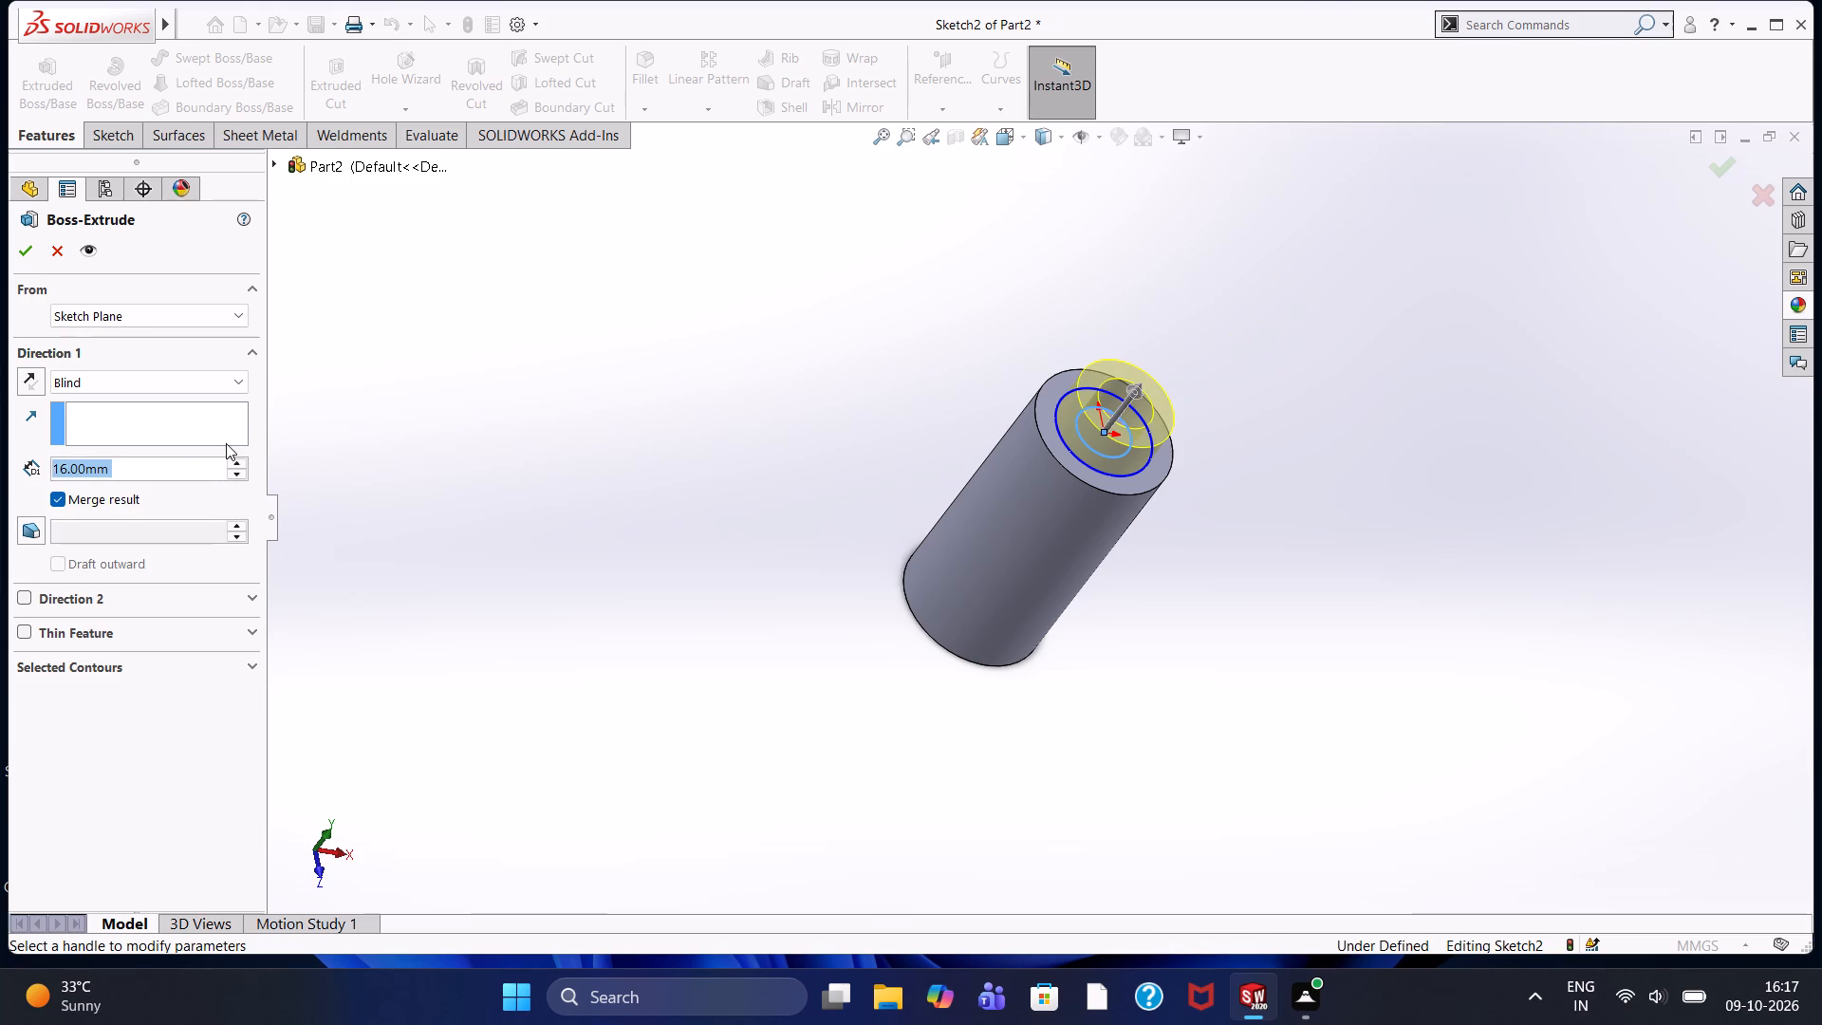
left_click(20, 261)
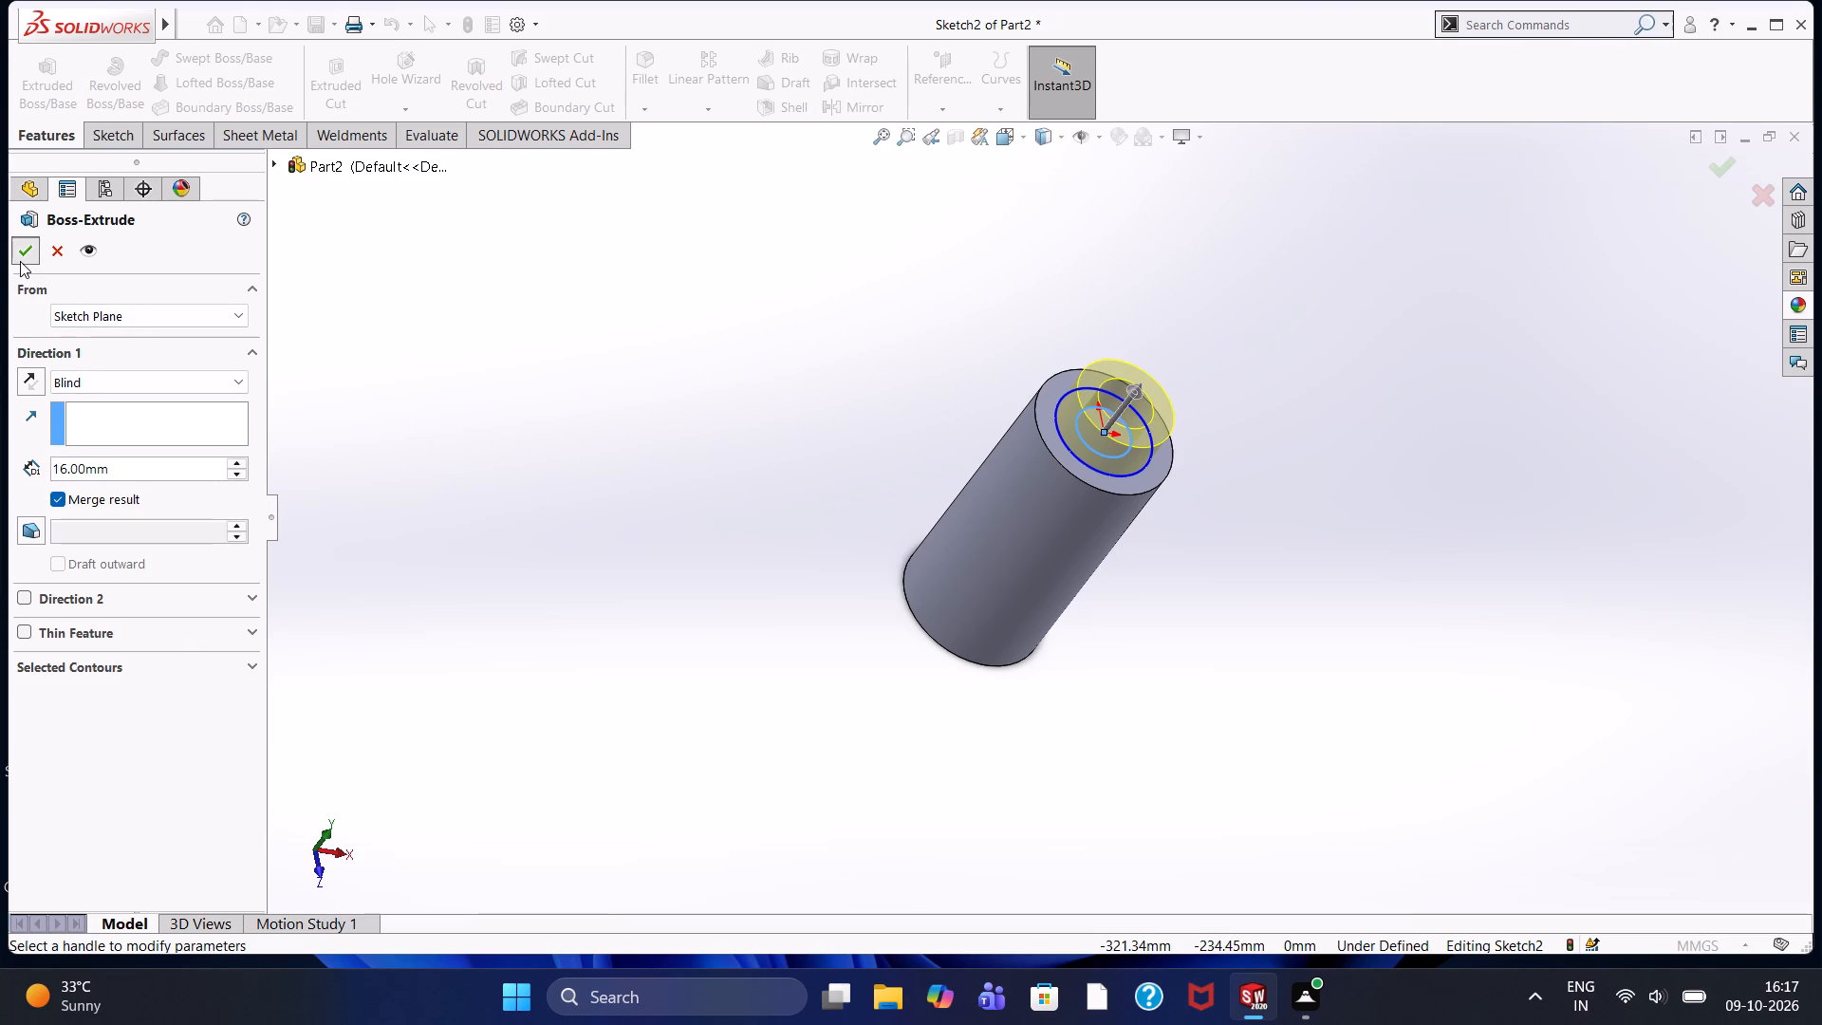
left_click(857, 464)
Examine the stepped cylinder from several angles, including its larger cylindrical face and straight side view.
middle_click_drag(856, 463, 767, 214)
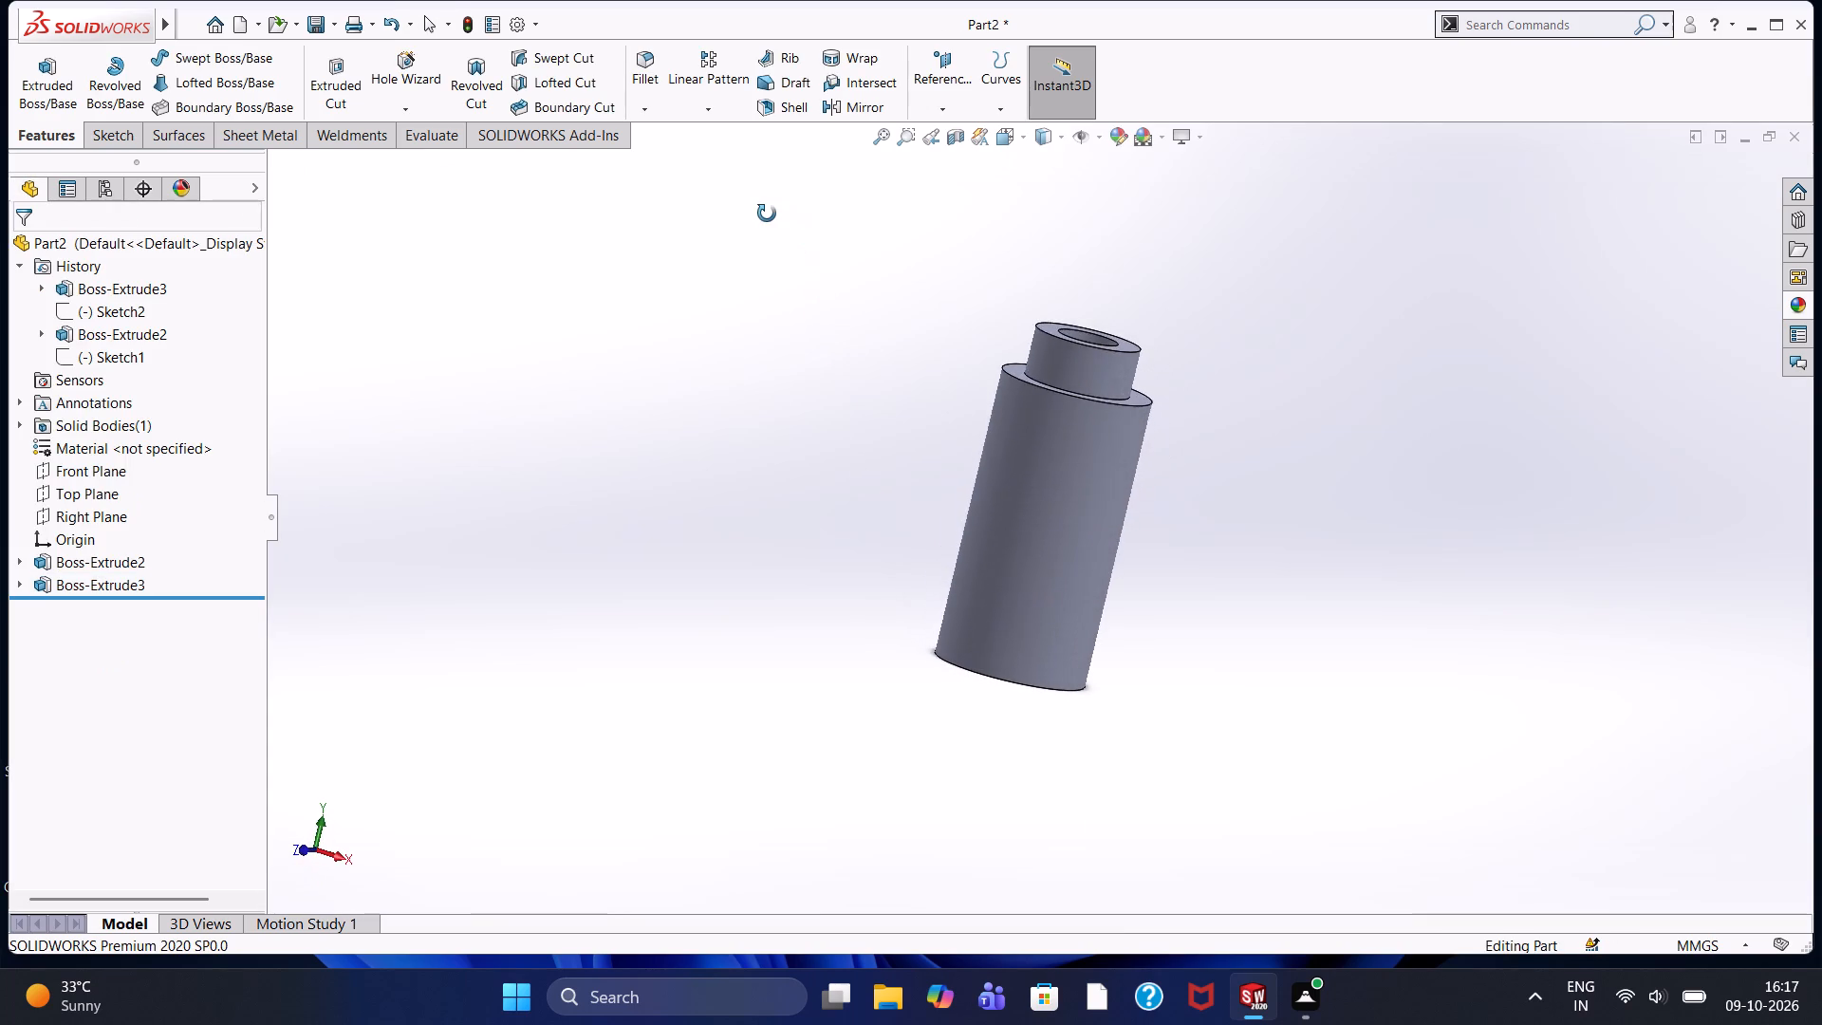
middle_click_drag(767, 214, 740, 193)
middle_click_drag(904, 345, 905, 345)
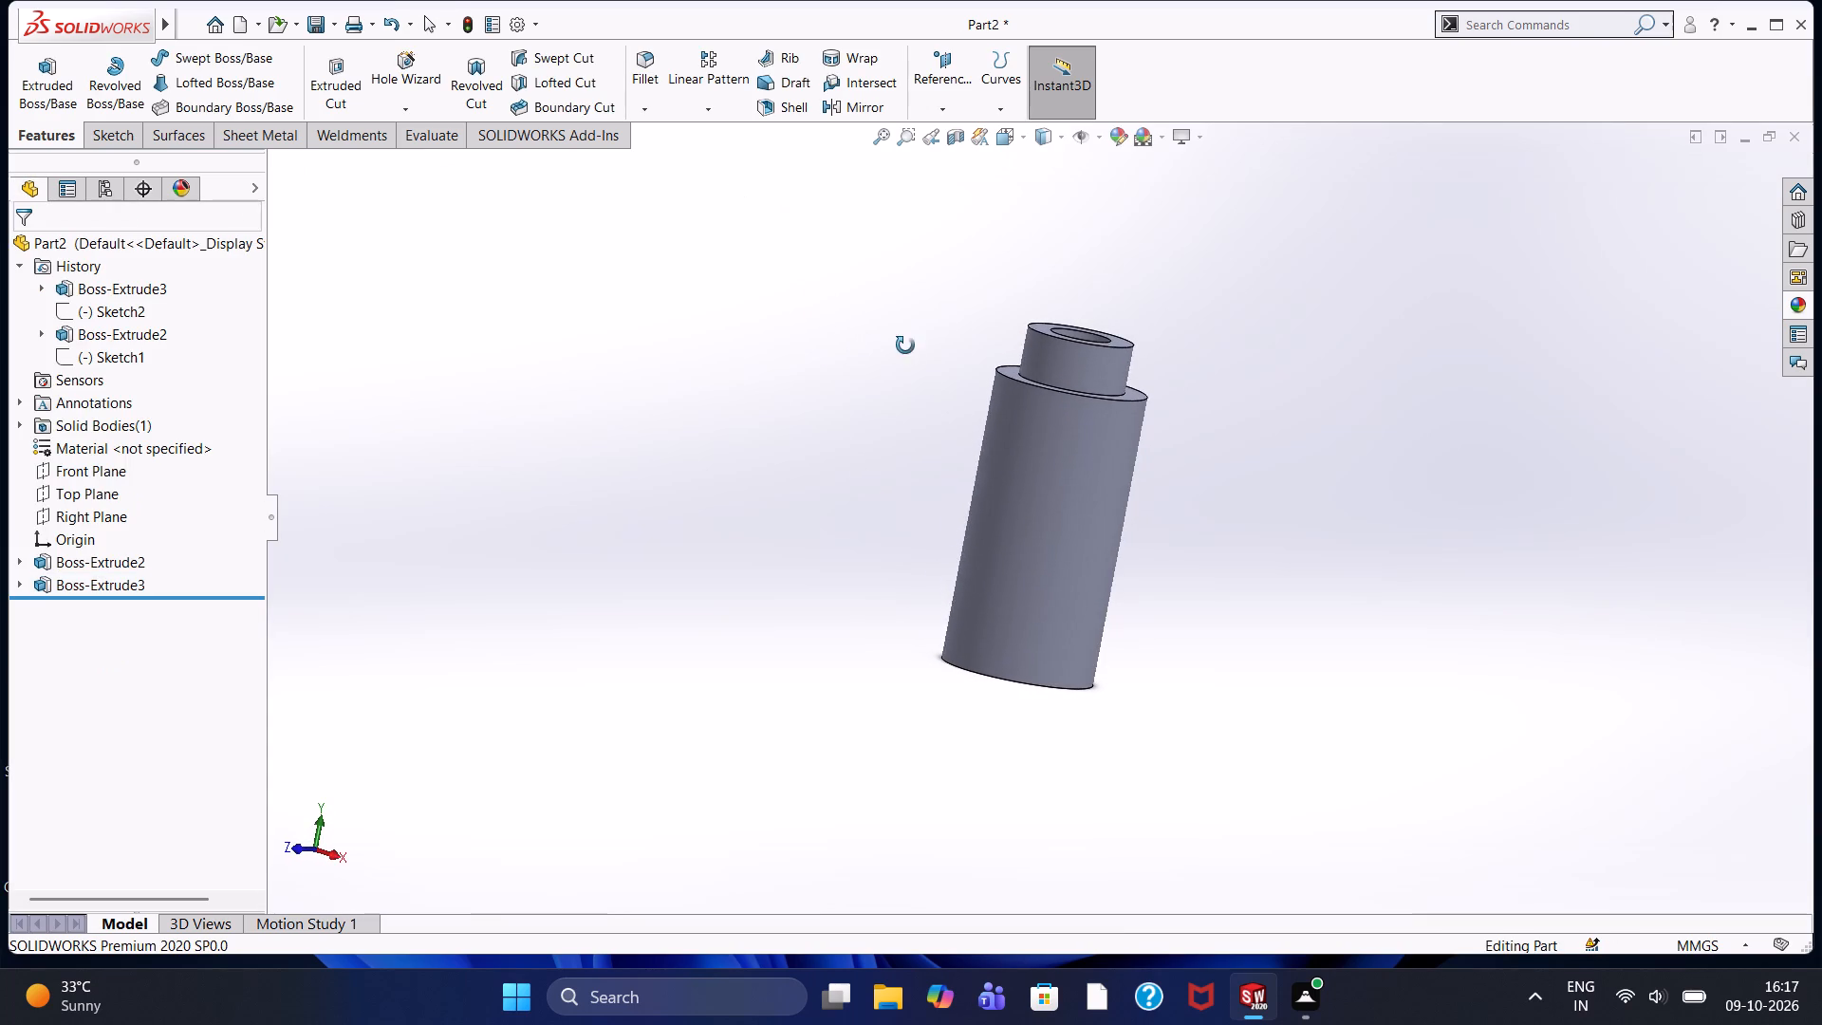
middle_click_drag(905, 345, 858, 303)
scroll(858, 303, "up", 1)
left_click(1050, 546)
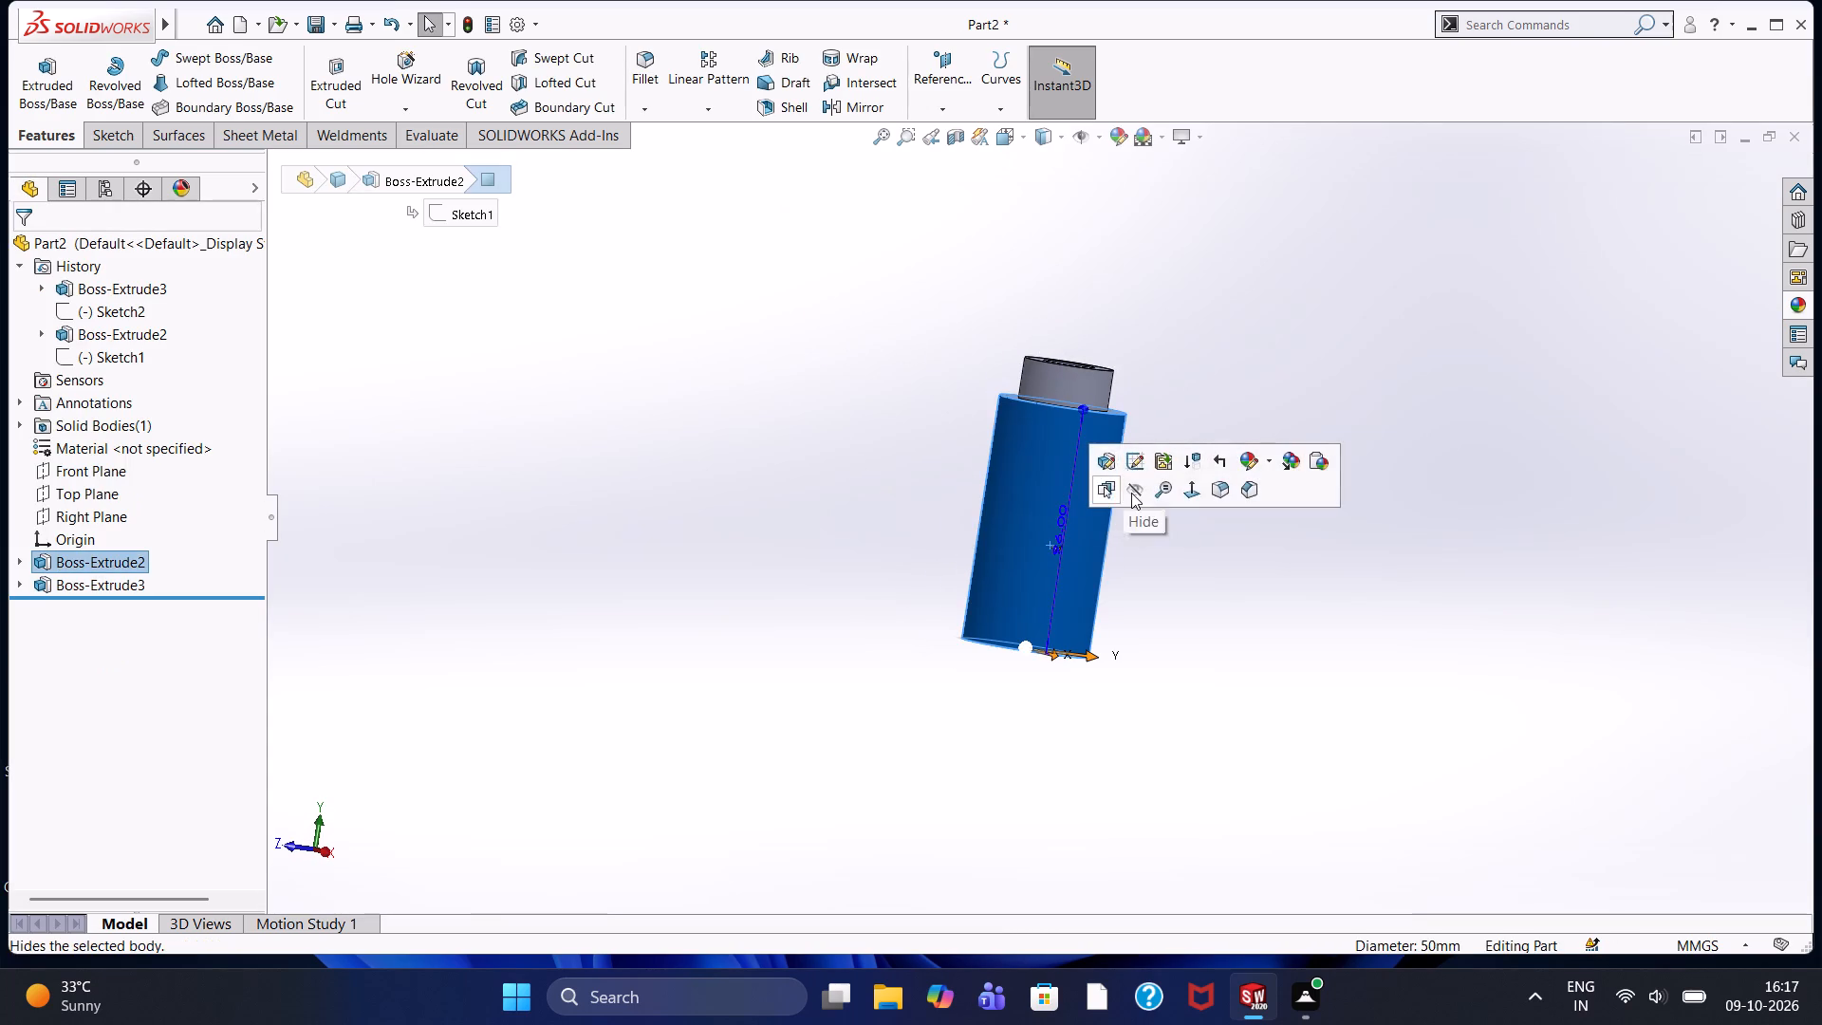
key("Escape")
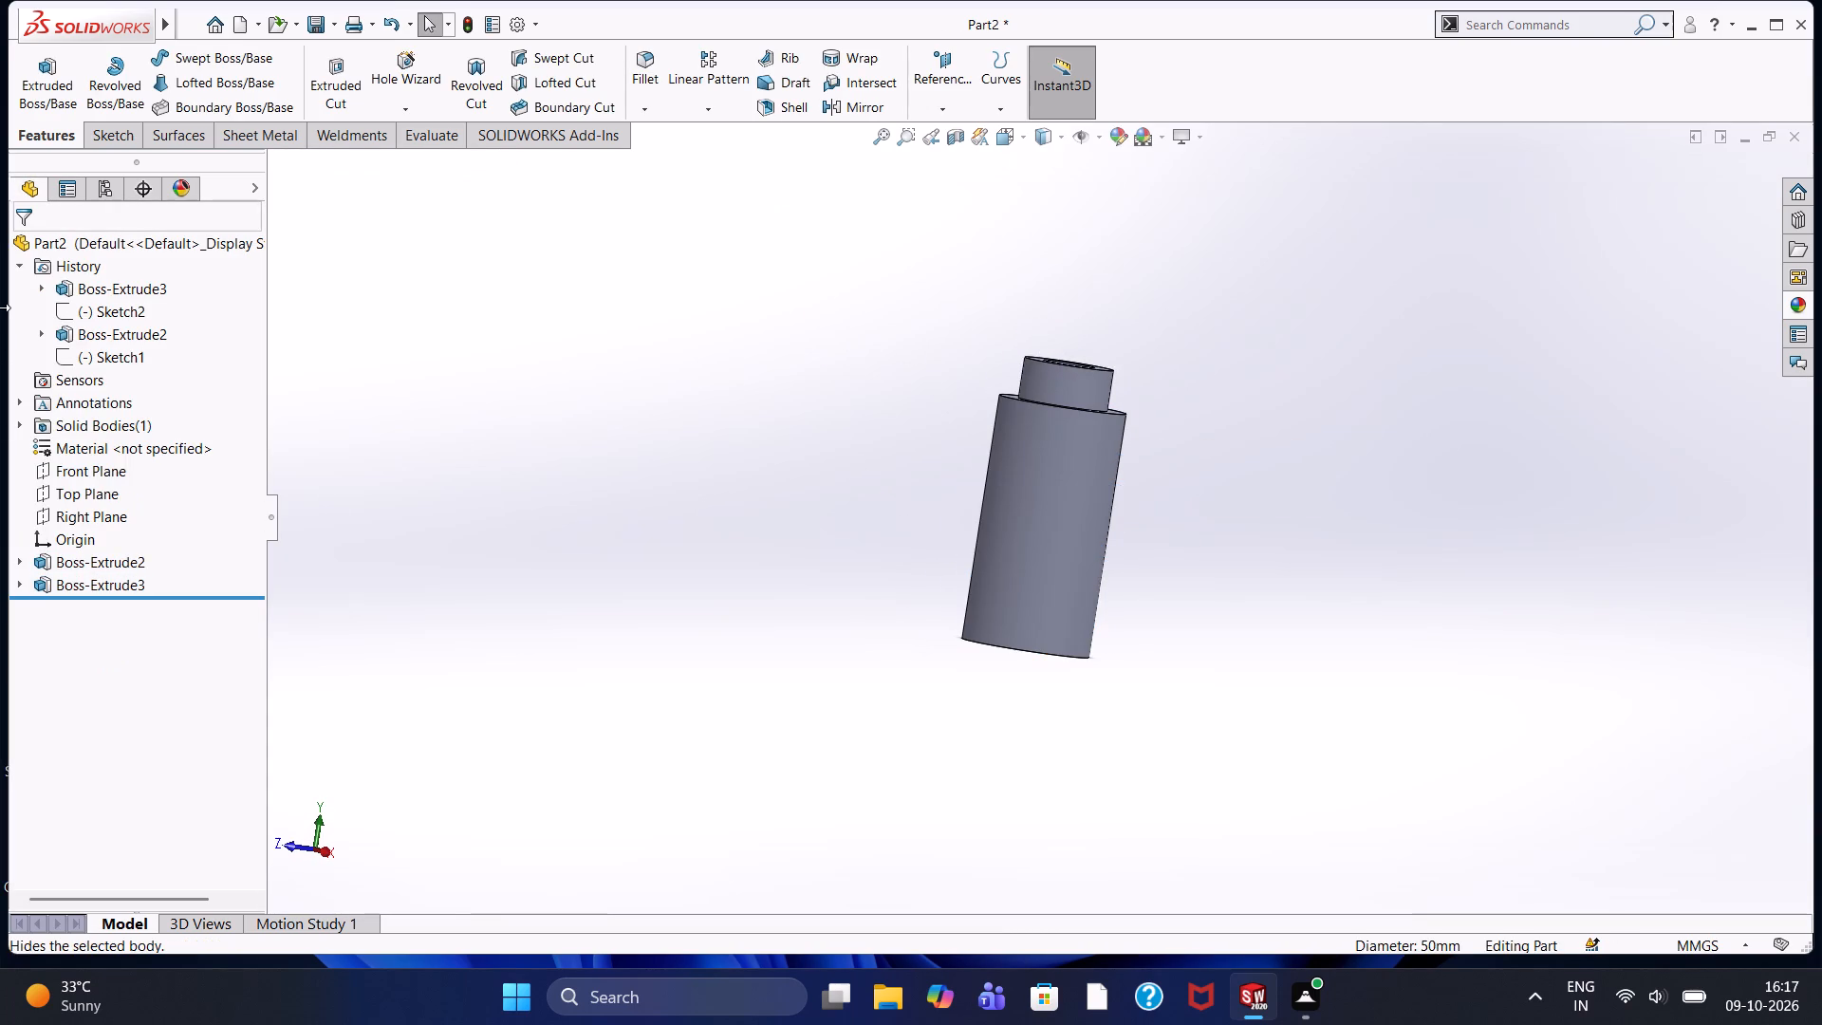
scroll(131, 363, "up", 2)
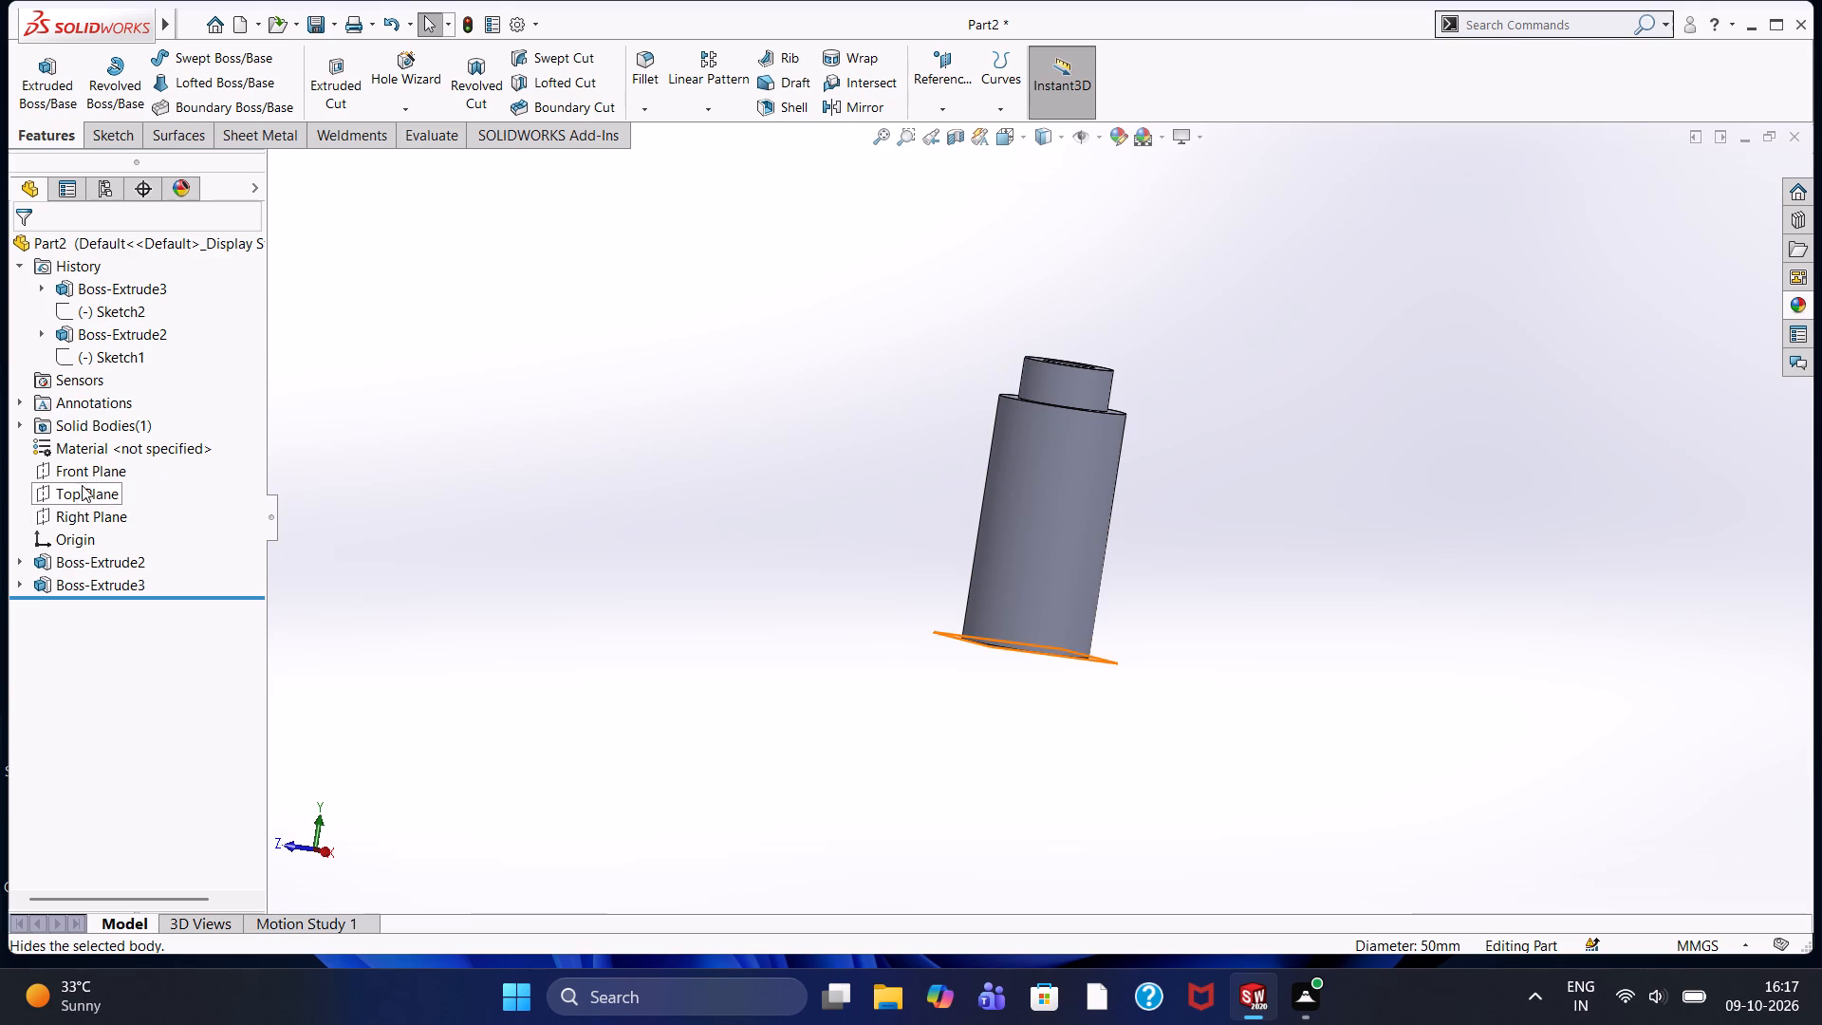
scroll(90, 305, "up", 3)
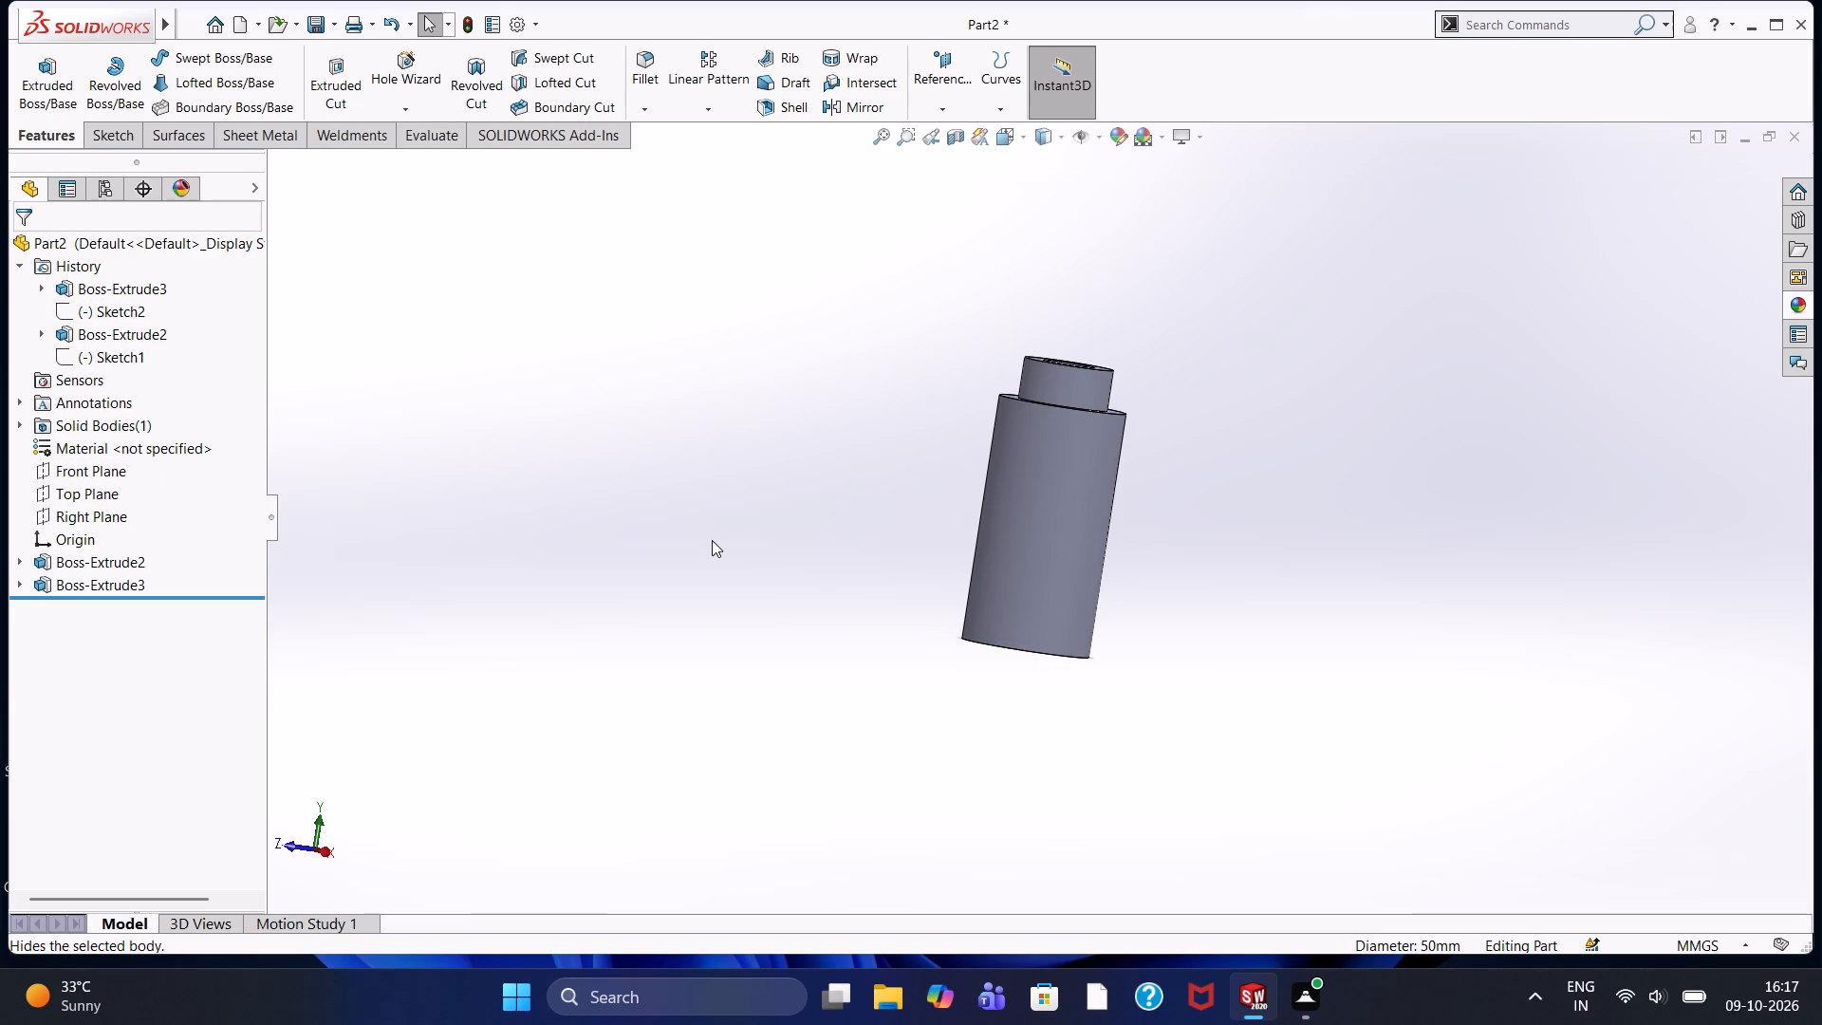
key("ctrl+8")
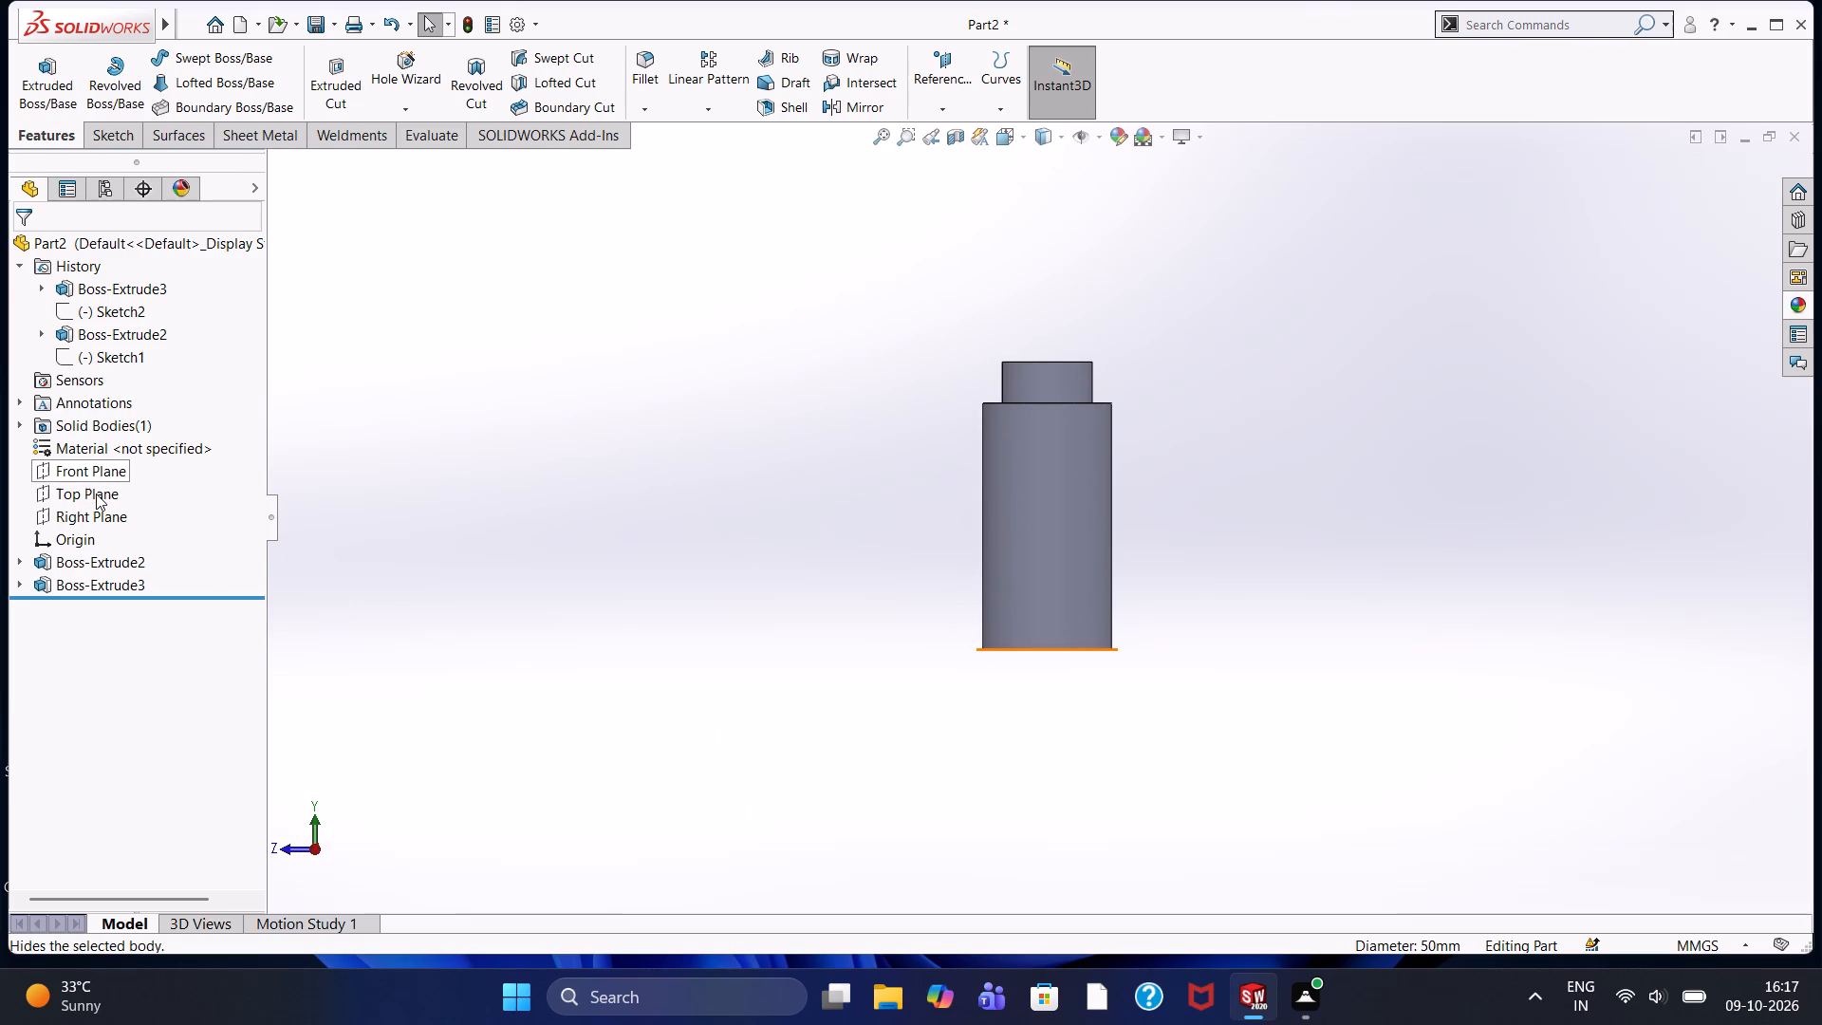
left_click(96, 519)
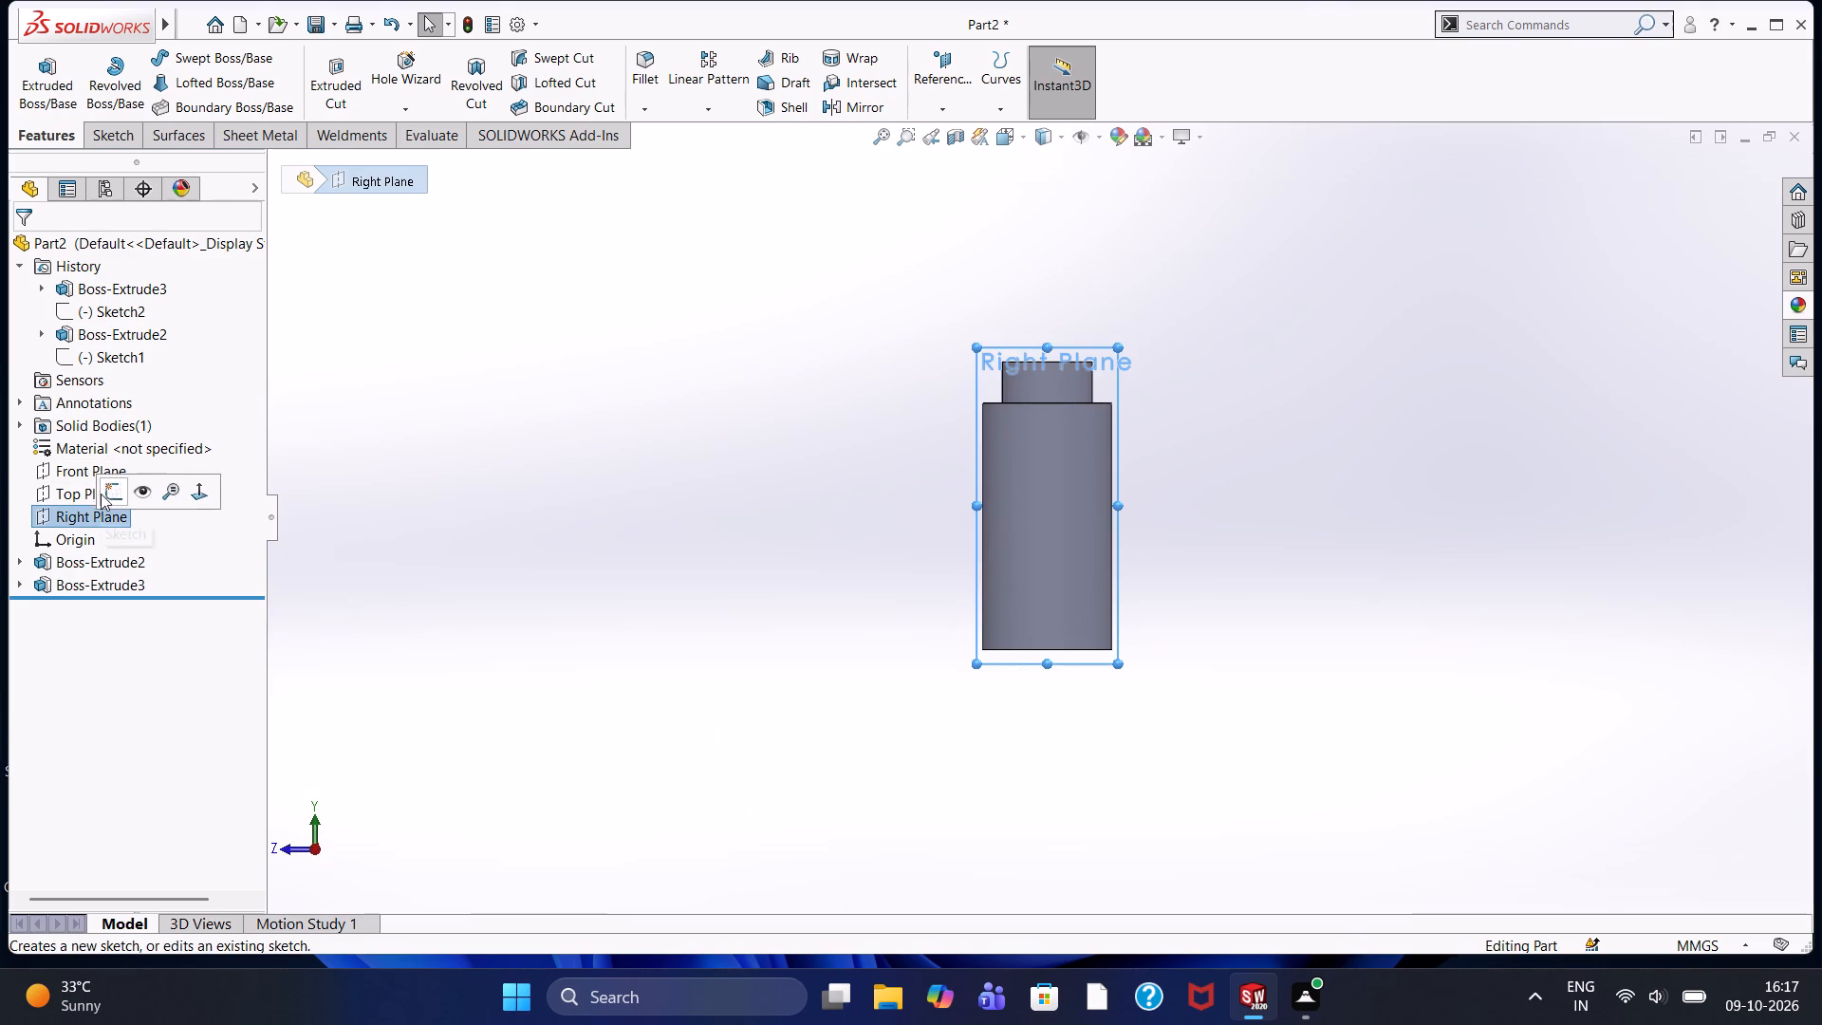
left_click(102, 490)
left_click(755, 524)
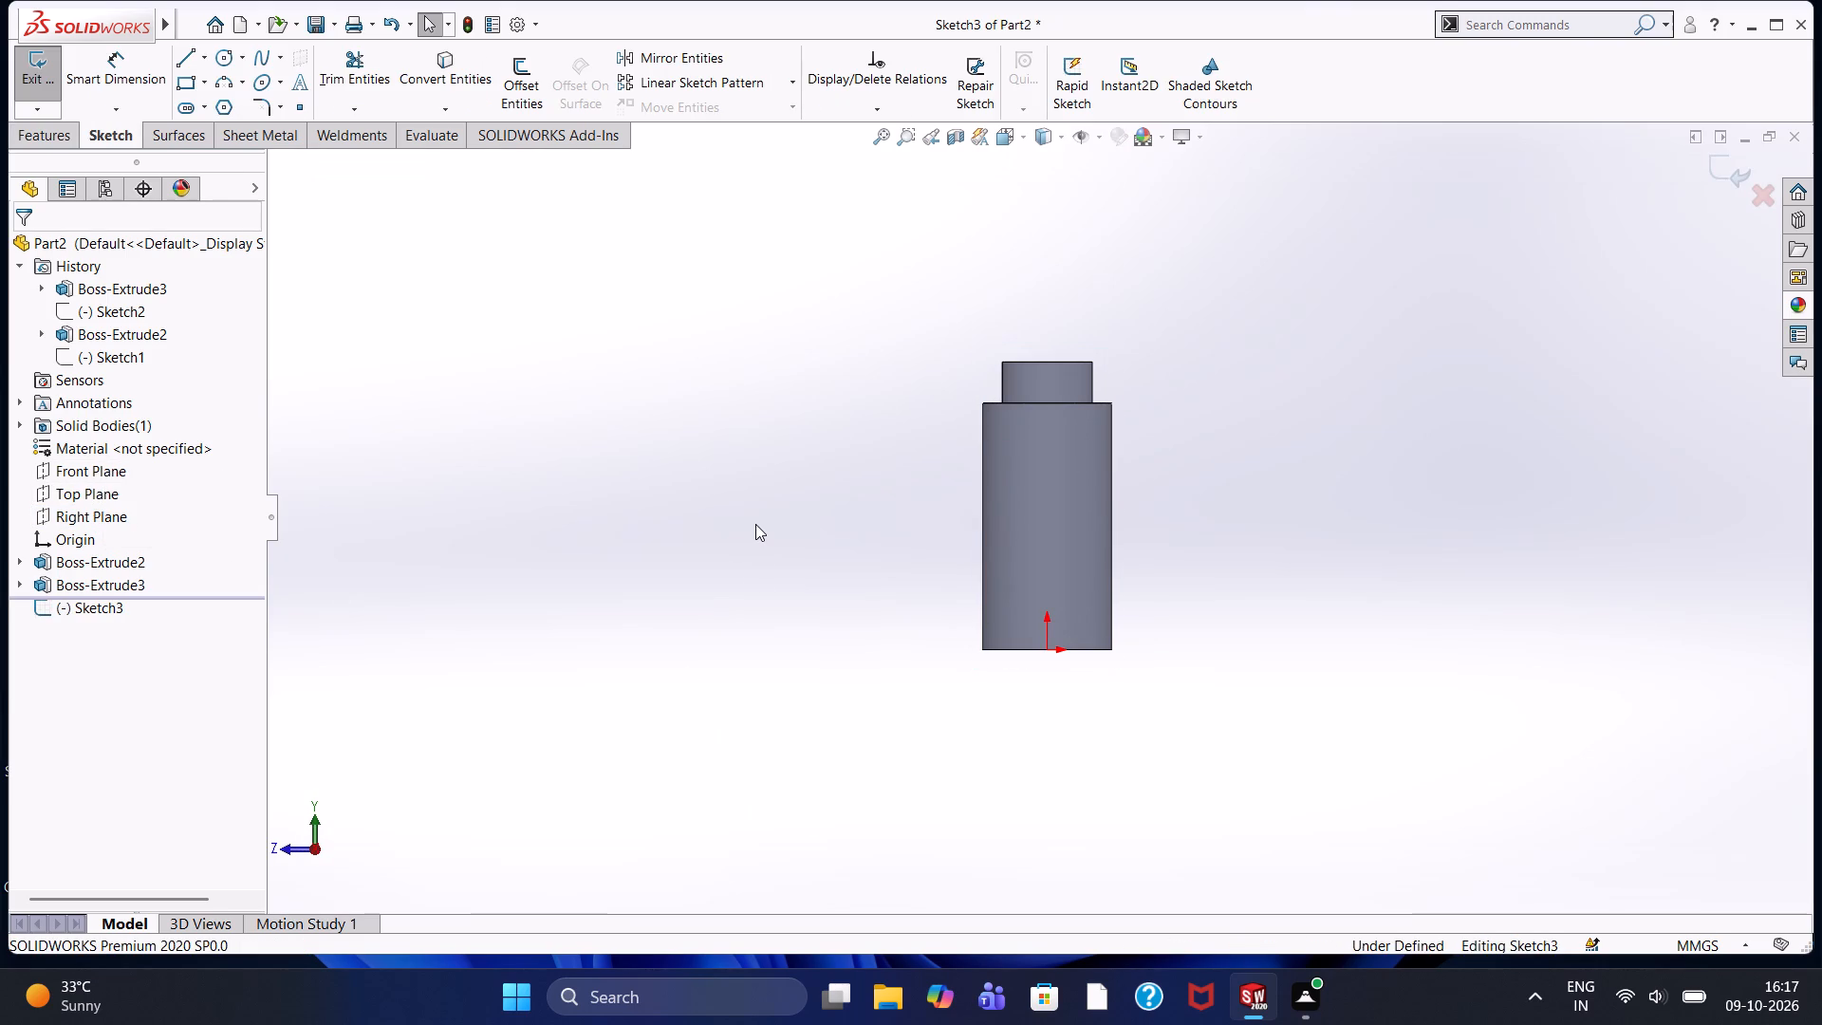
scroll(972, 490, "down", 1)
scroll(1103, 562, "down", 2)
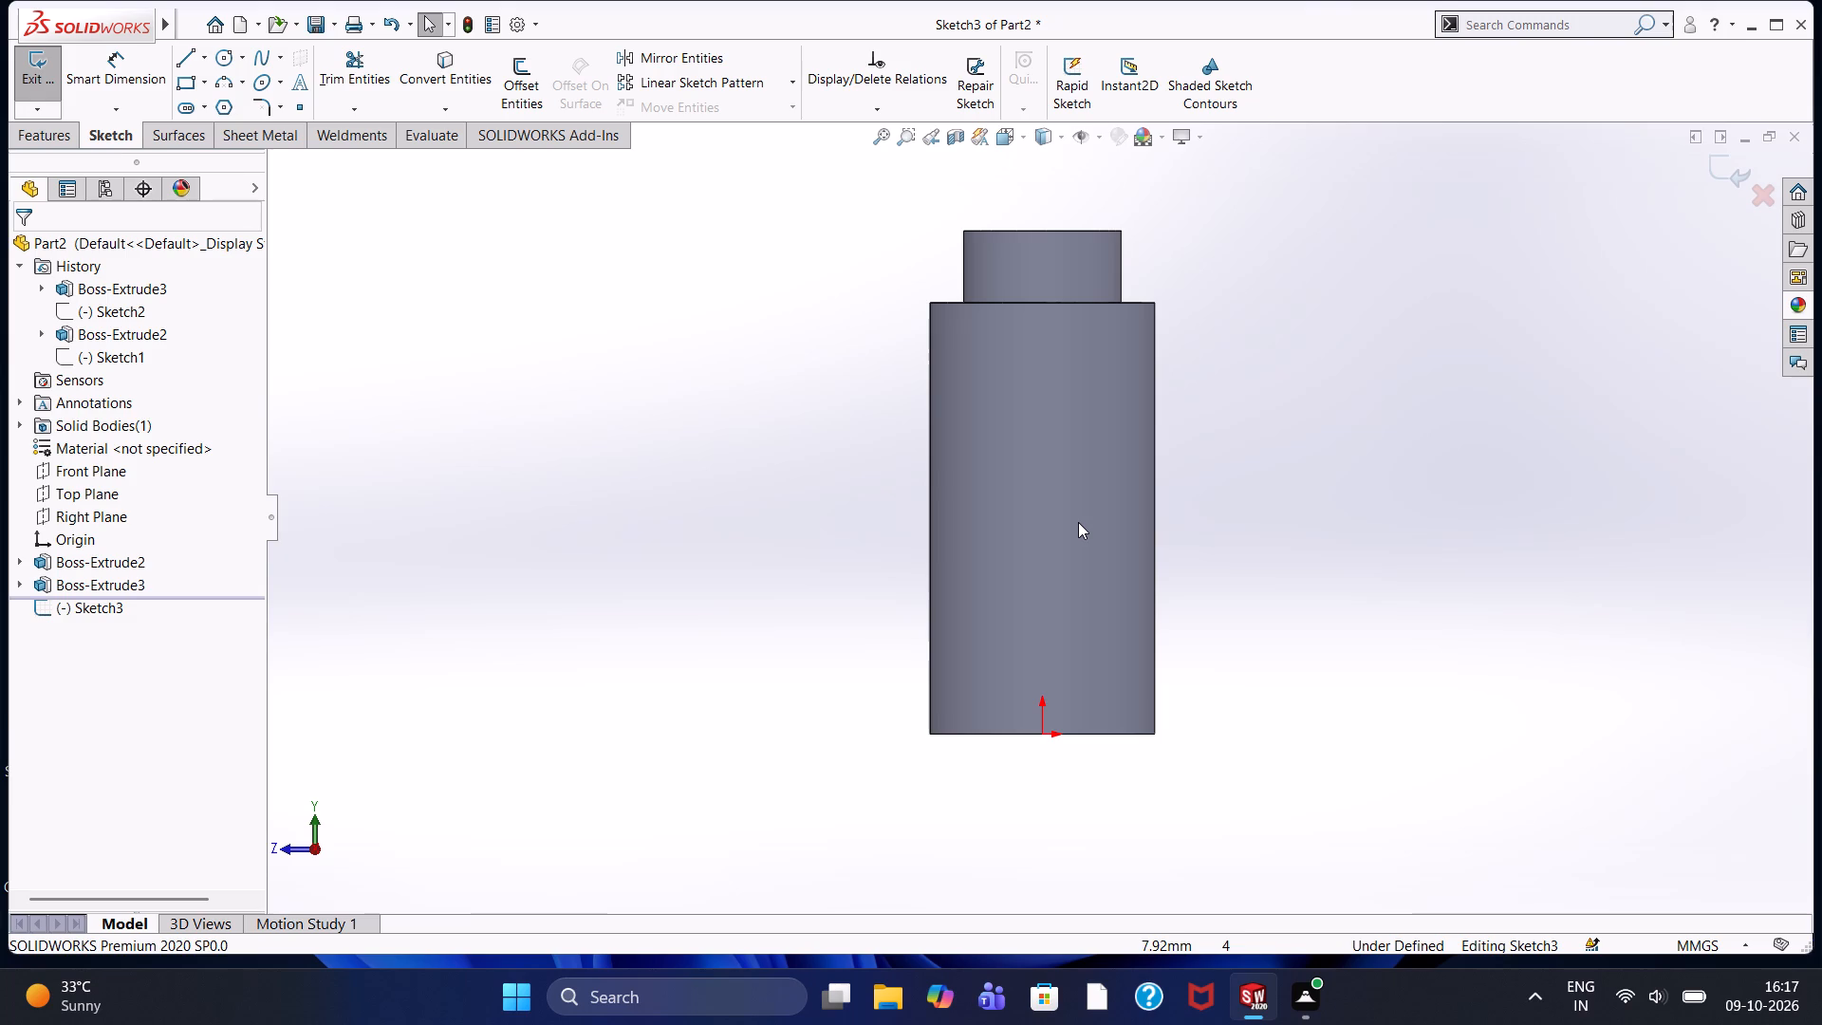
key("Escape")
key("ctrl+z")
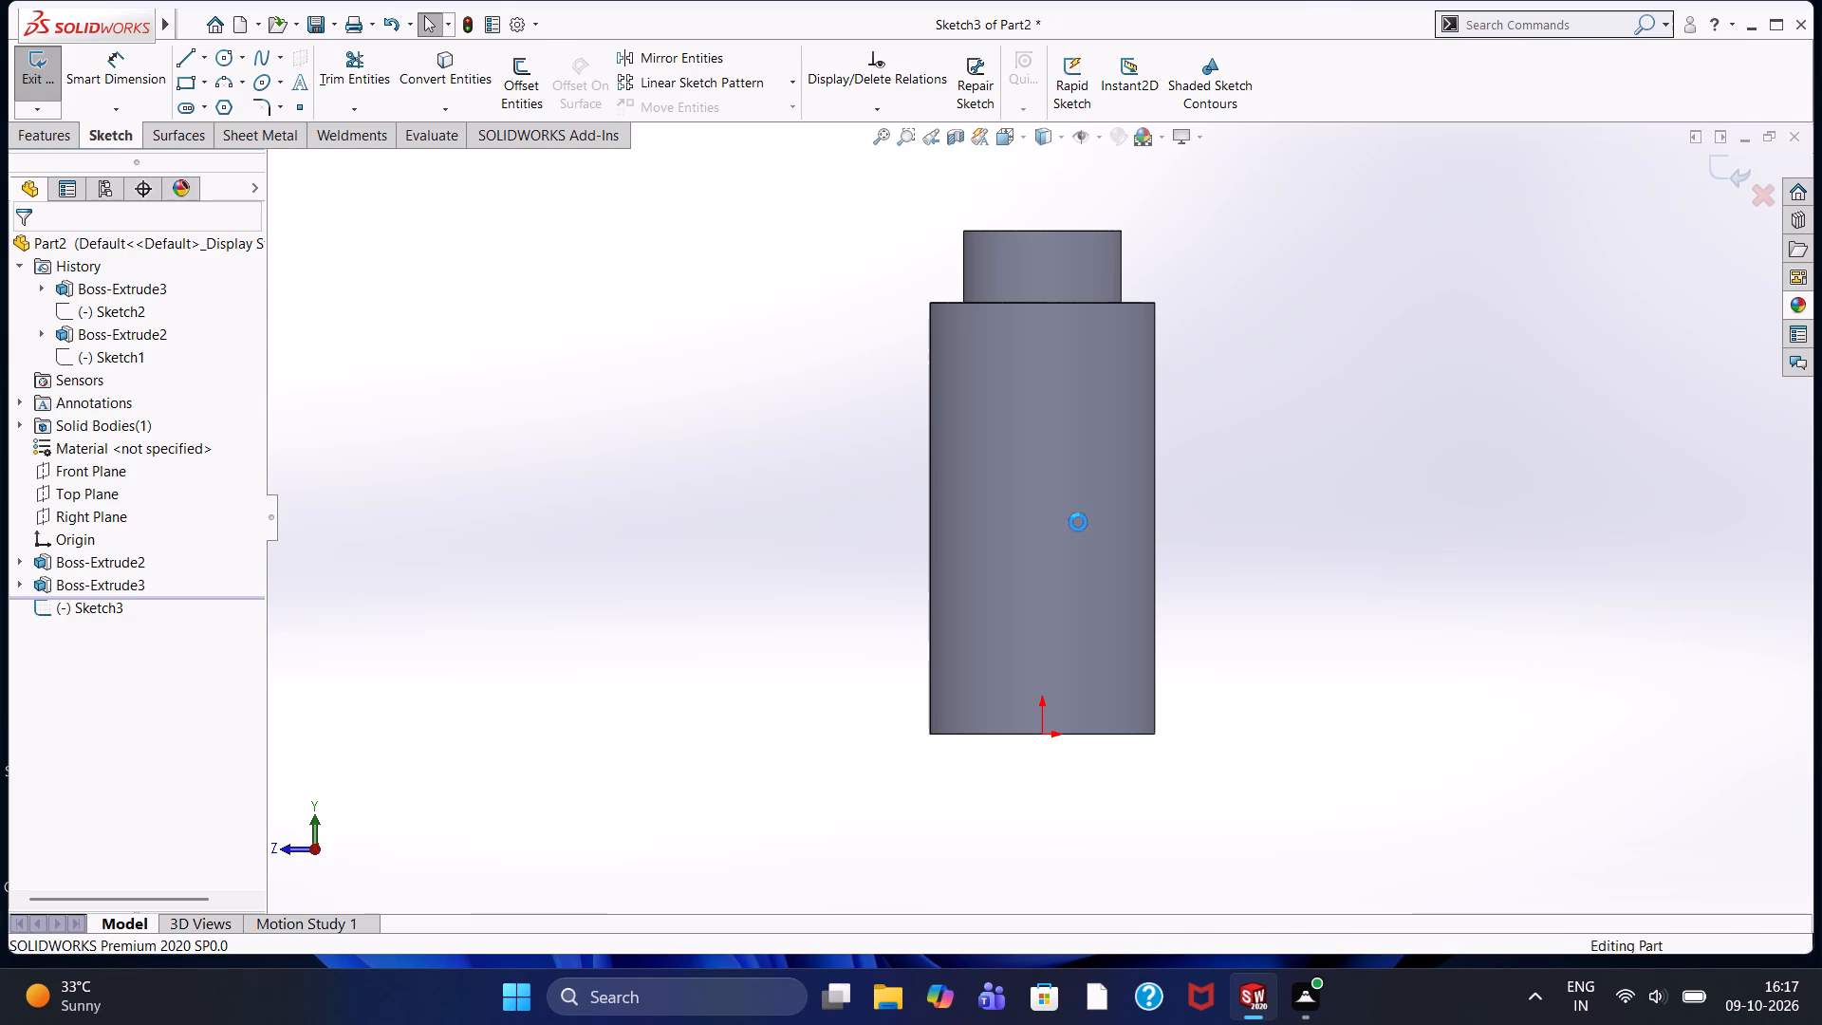
Undo the boss and cylinder extrusions and their sketched circles, back to the empty first sketch on the Top Plane.
key("ctrl+z")
key("ctrl+z")
key("ctrl+z")
key("ctrl+z")
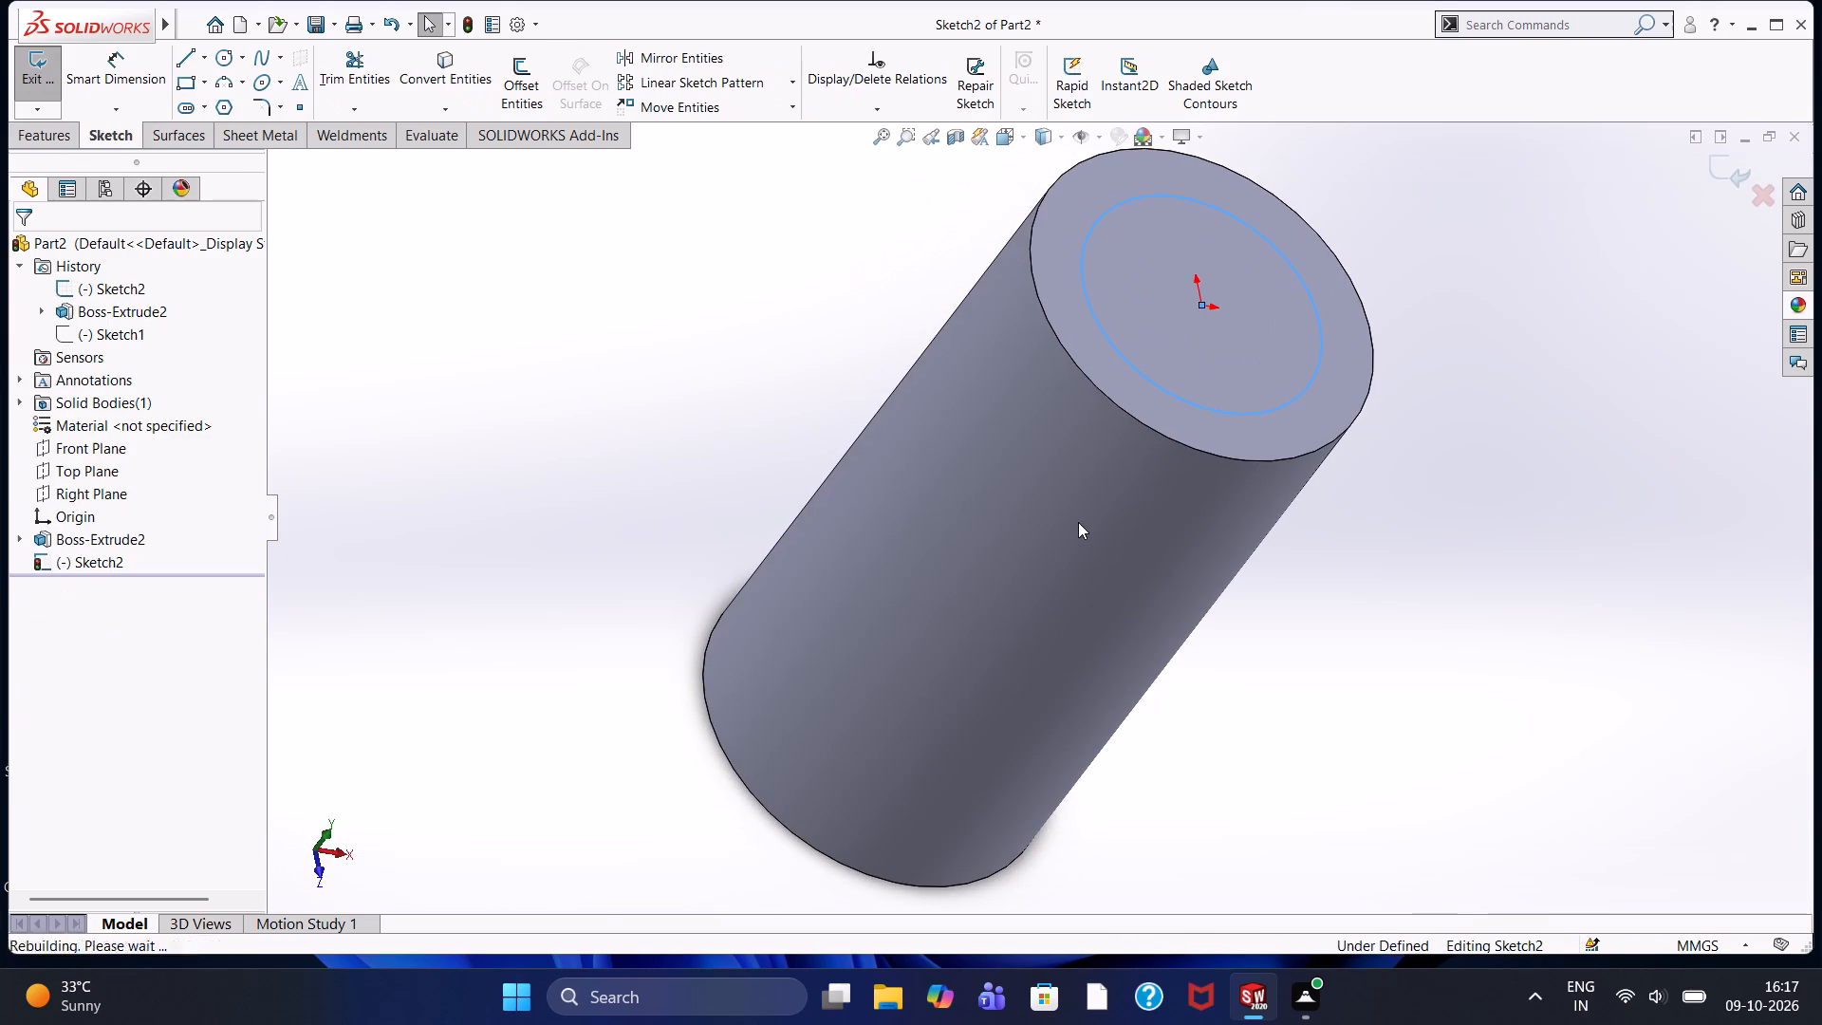
key("ctrl+z")
key("ctrl+z")
key("ctrl+z")
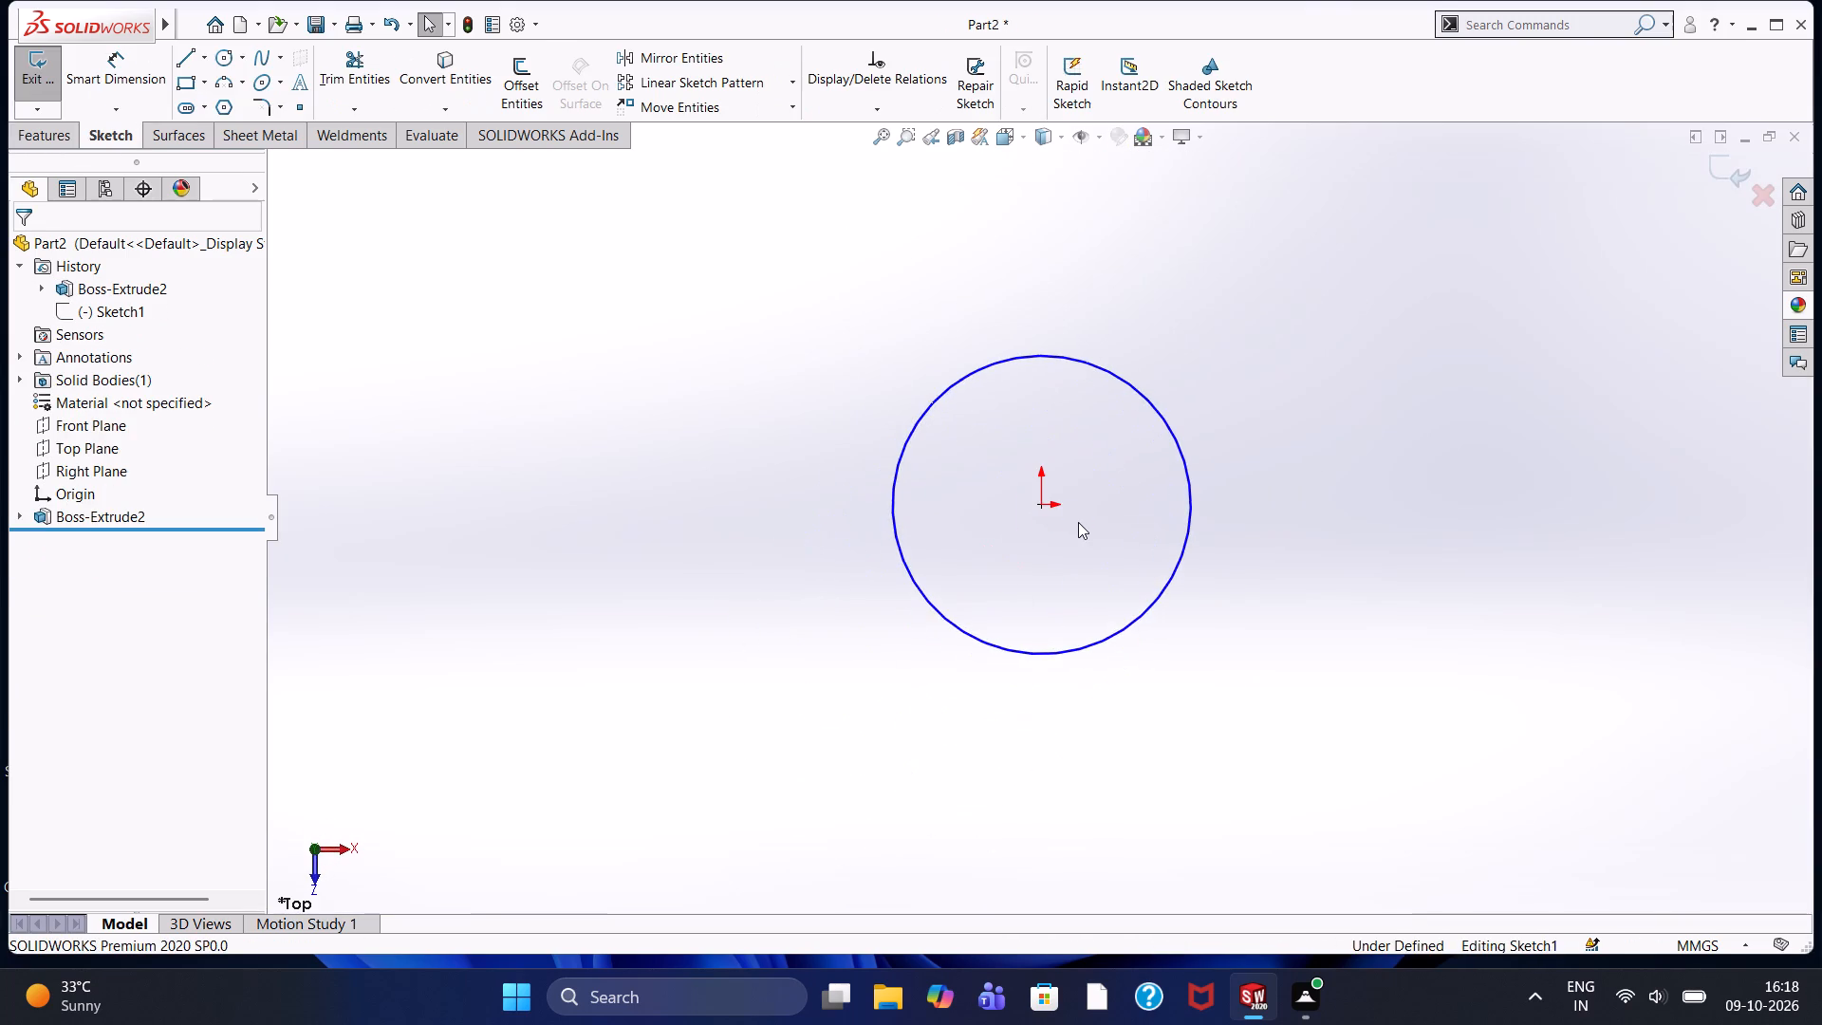
key("ctrl+z")
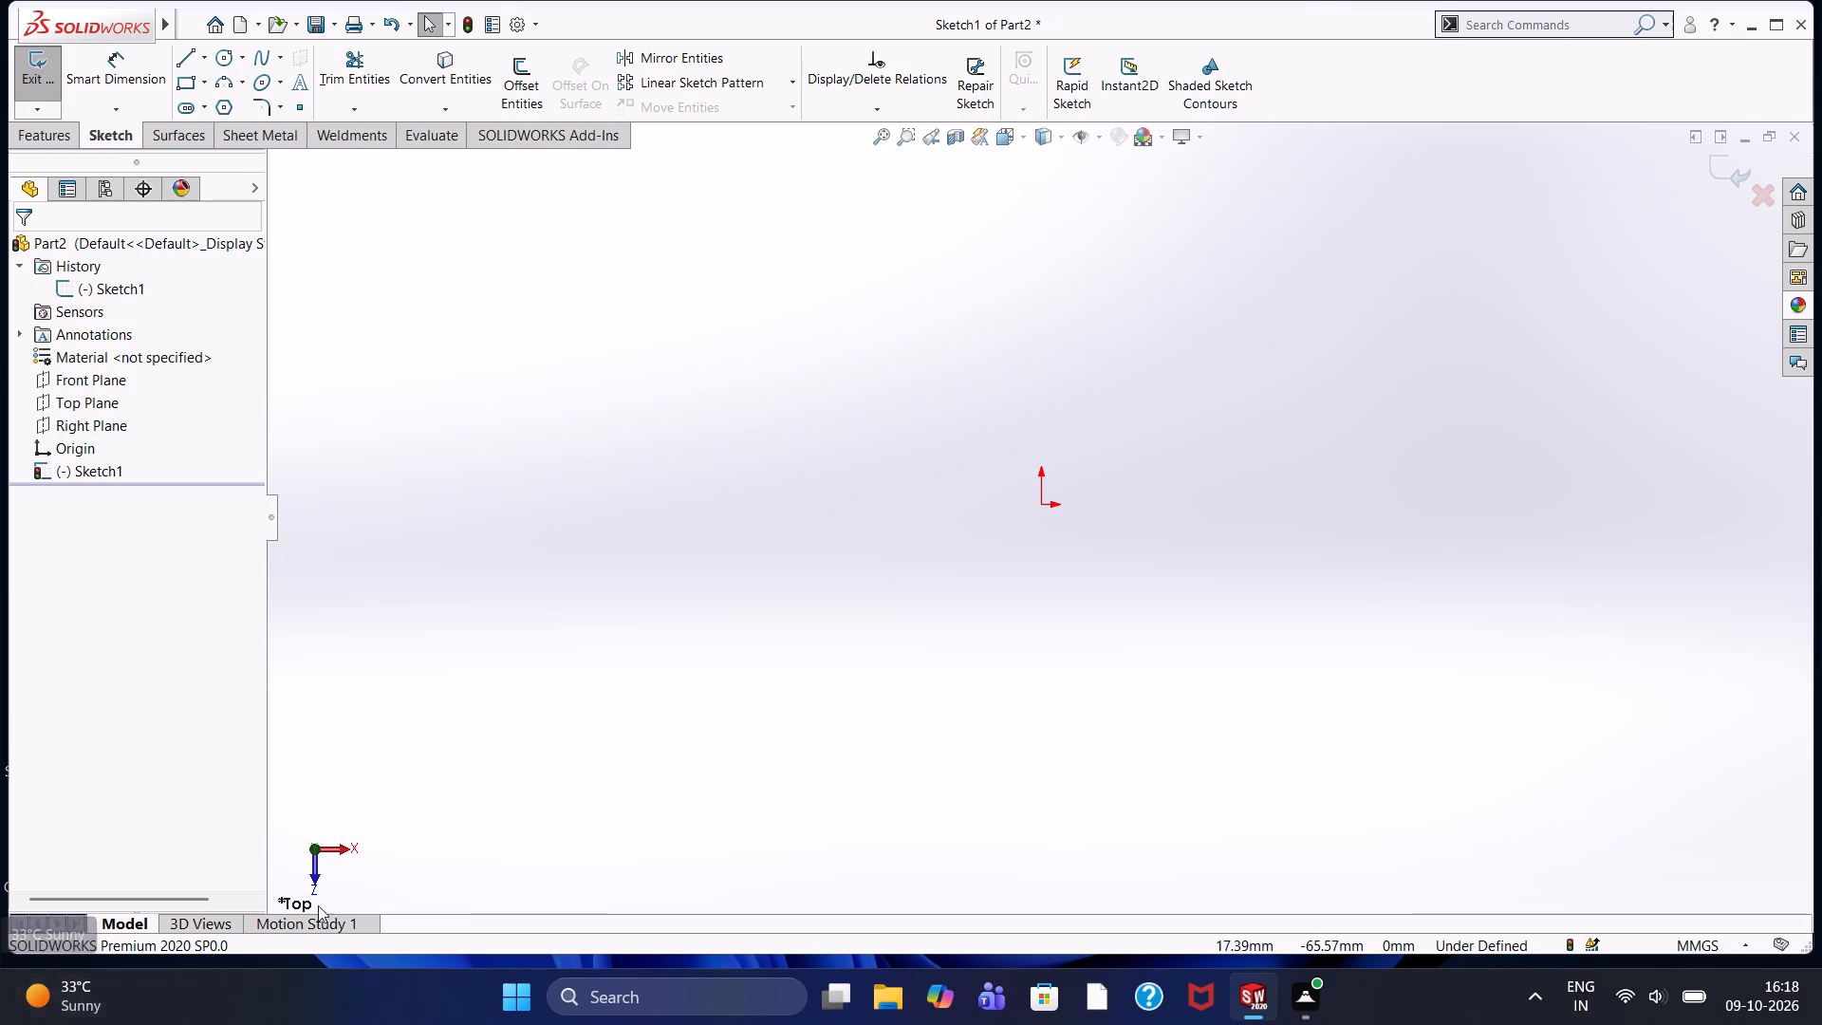
Sketch a 50 mm diameter circle centred on the origin.
left_click(227, 58)
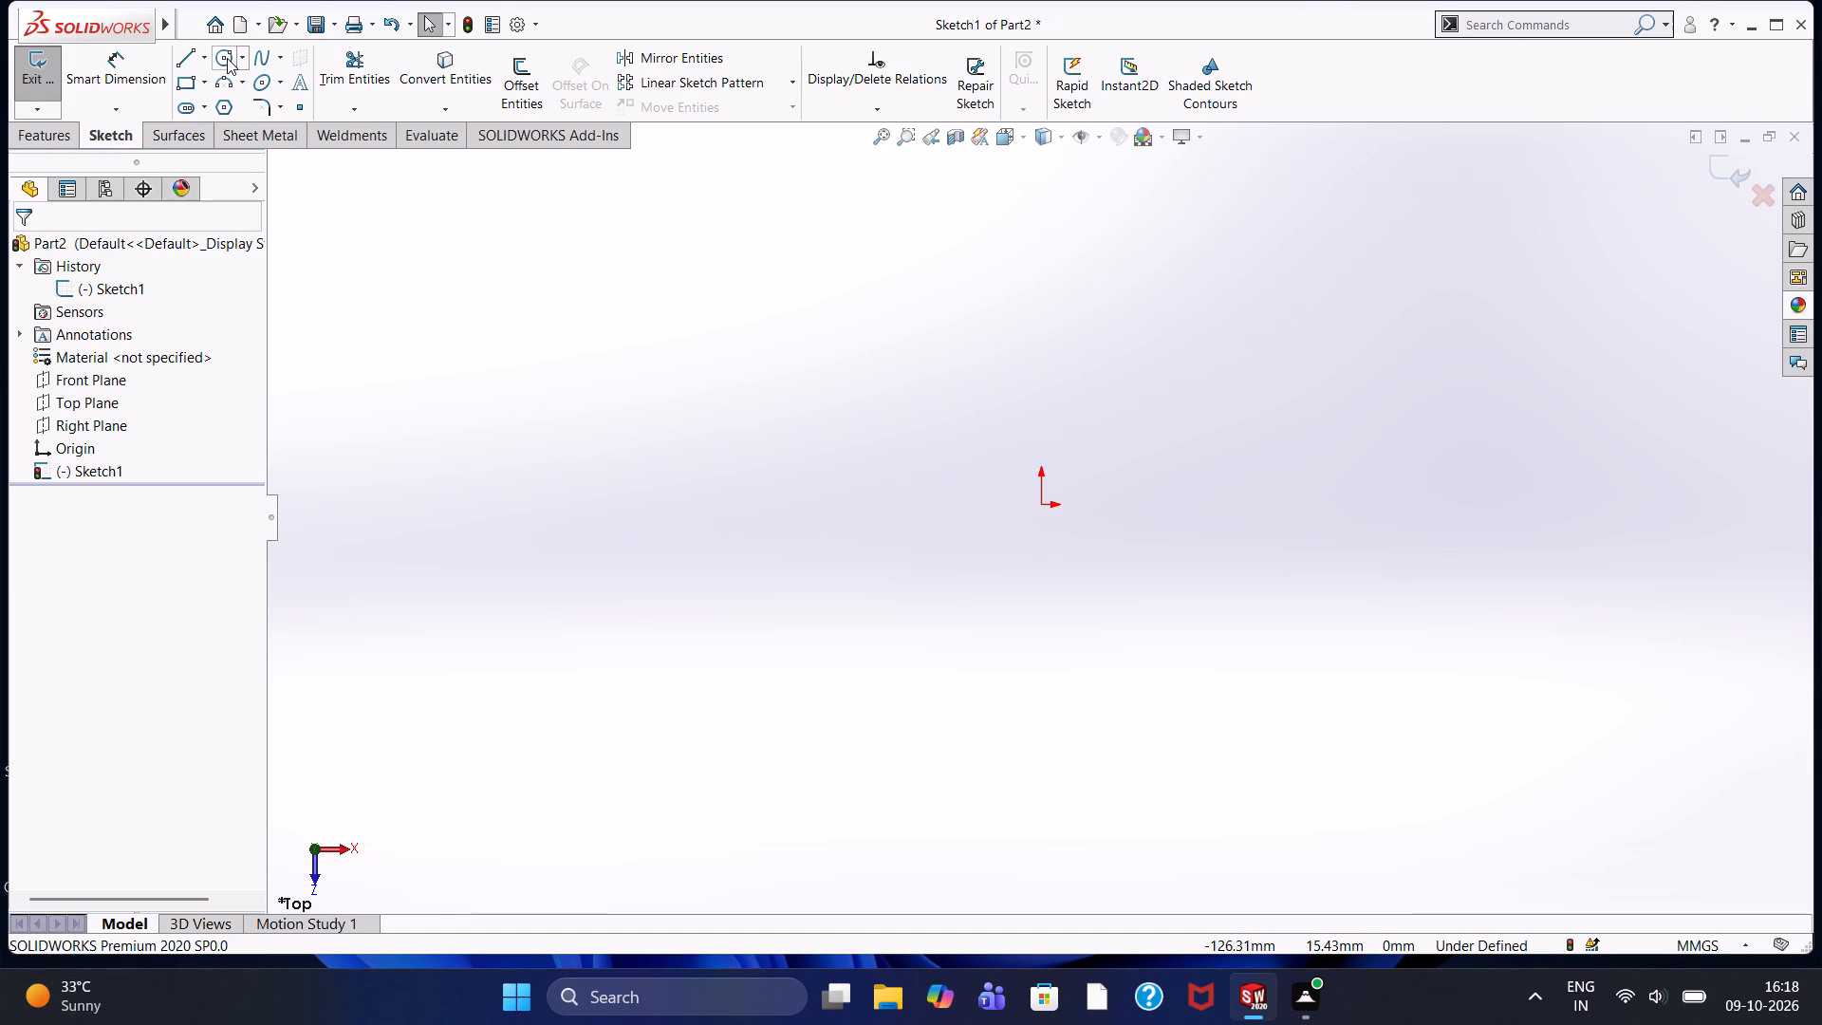
left_click(1044, 502)
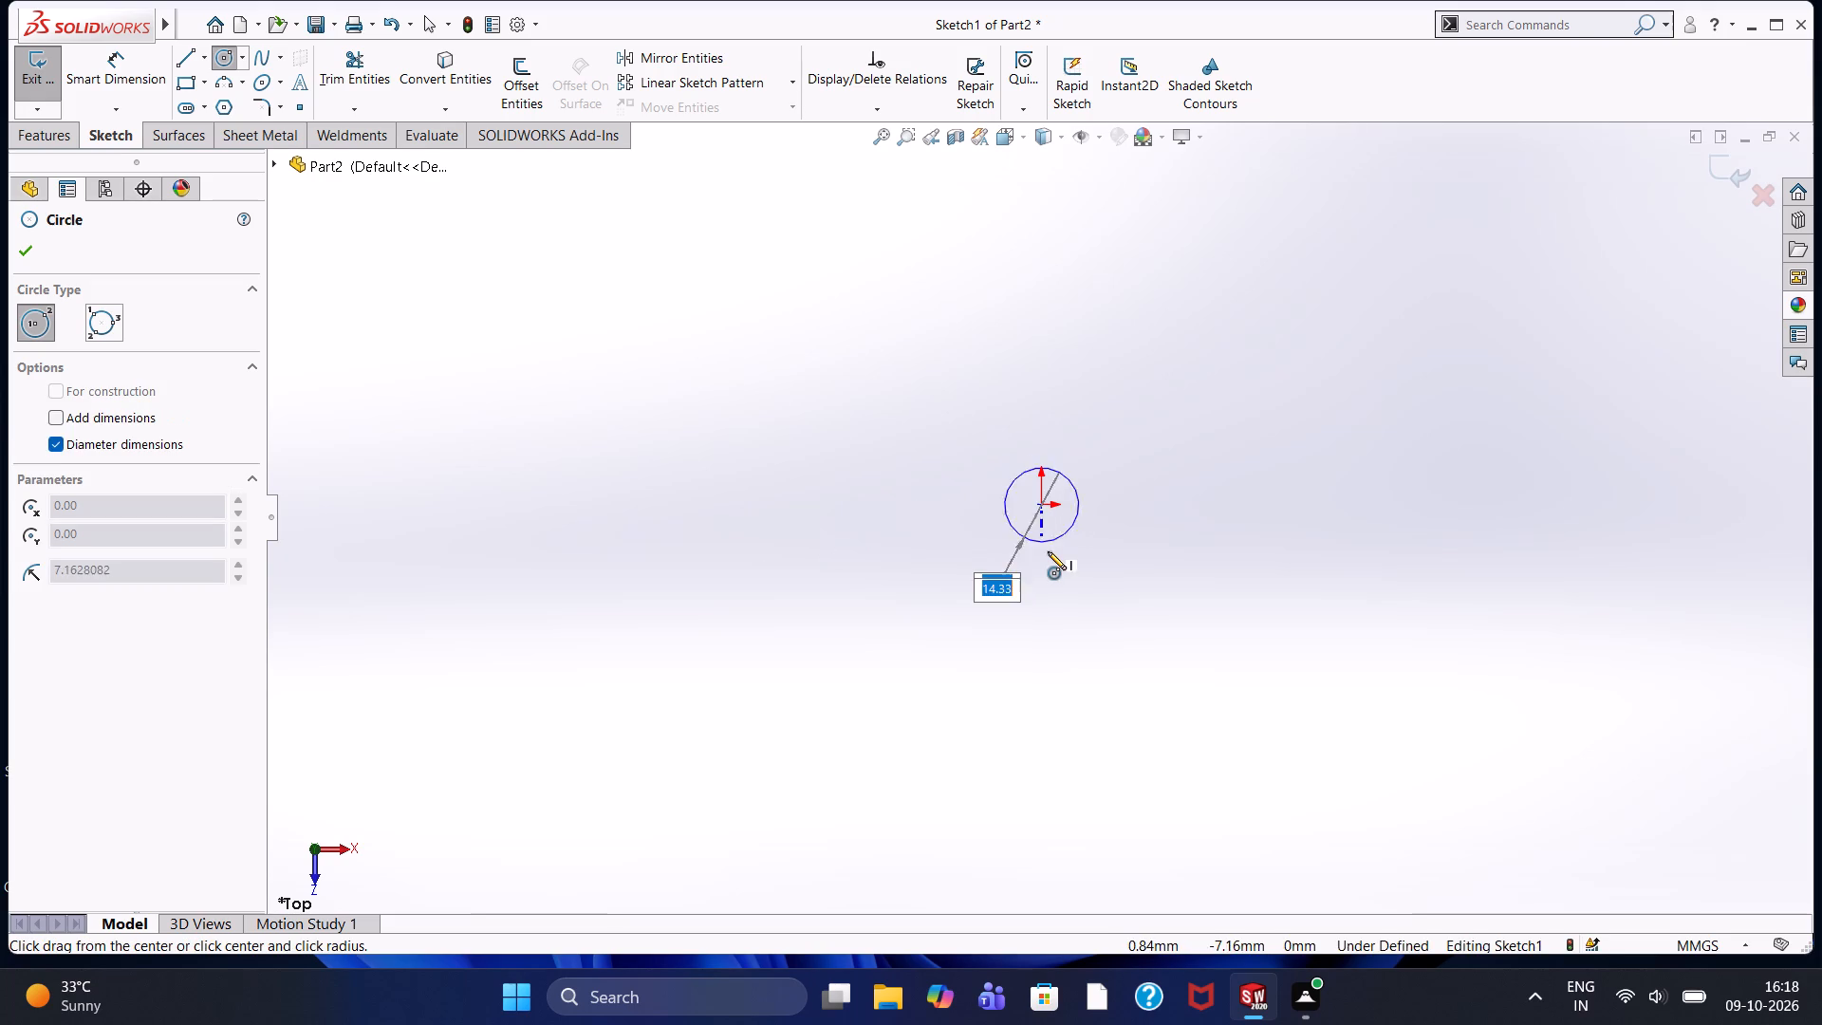
type("50")
key("Return")
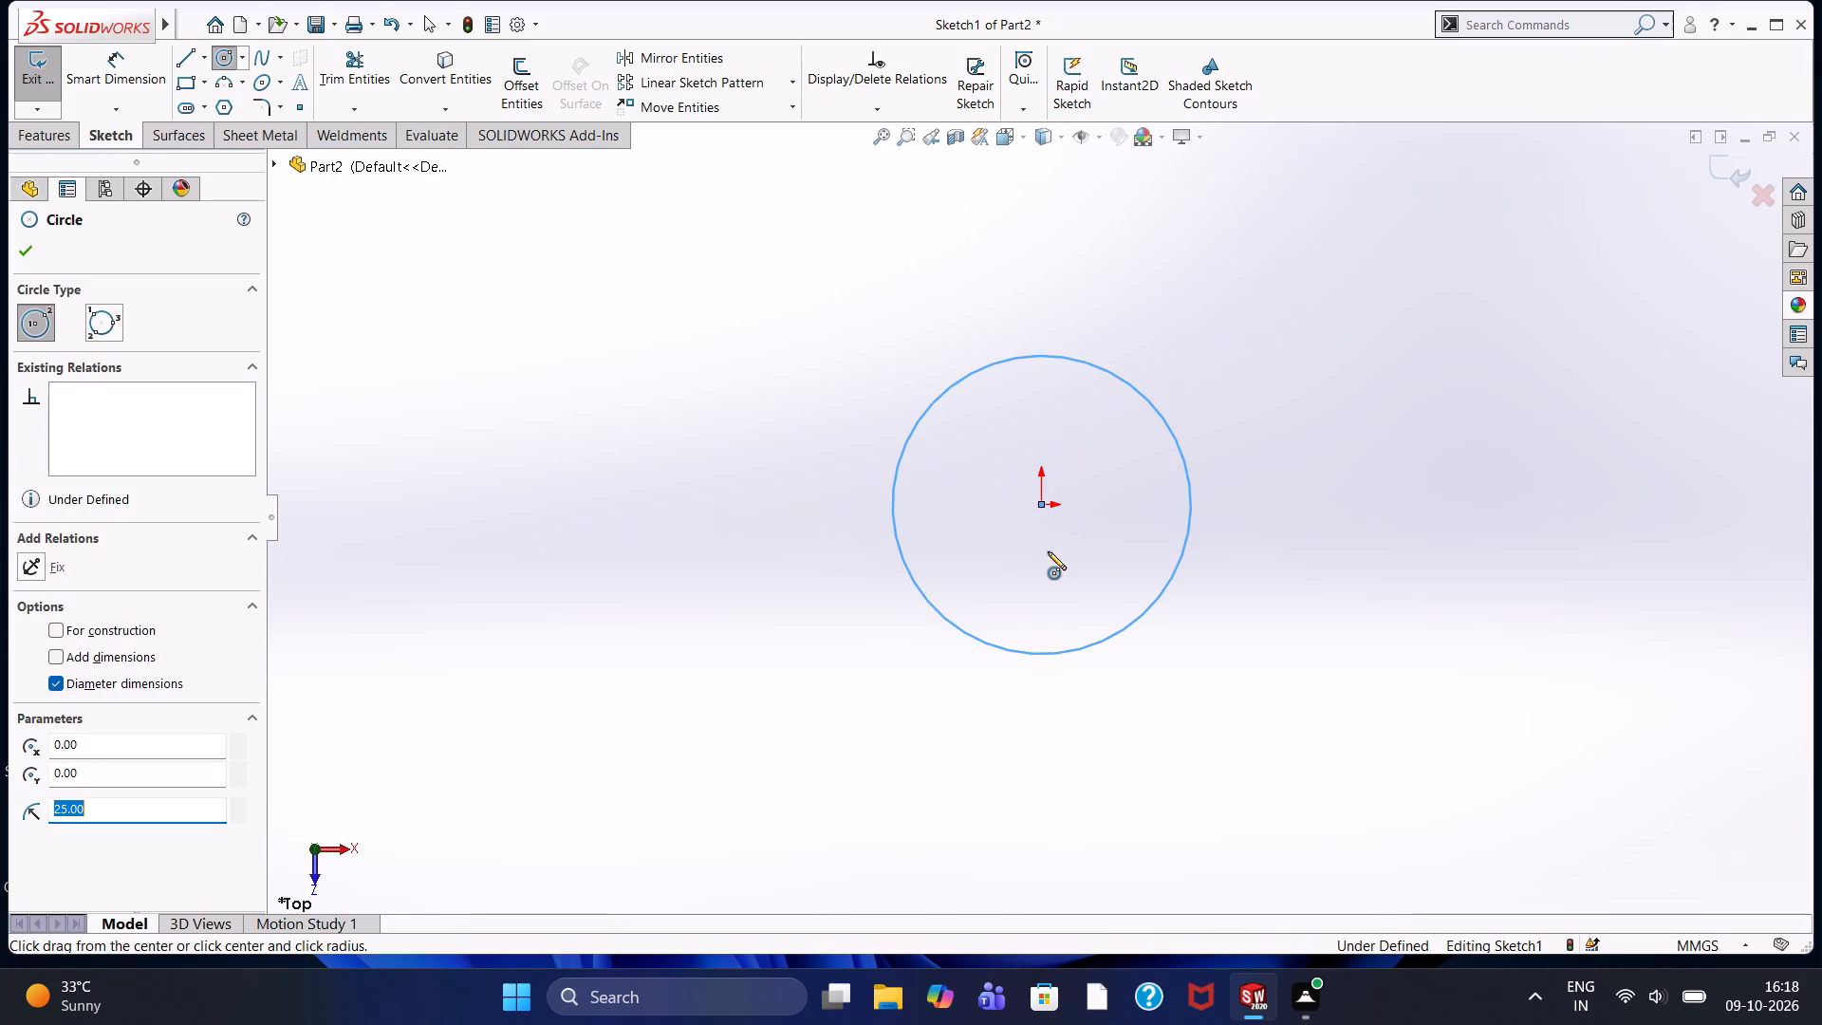
key("Escape")
From the circle's top point, draw connected lines 65 mm left, 20 mm up, 45 mm left and 10 mm down.
left_click(183, 58)
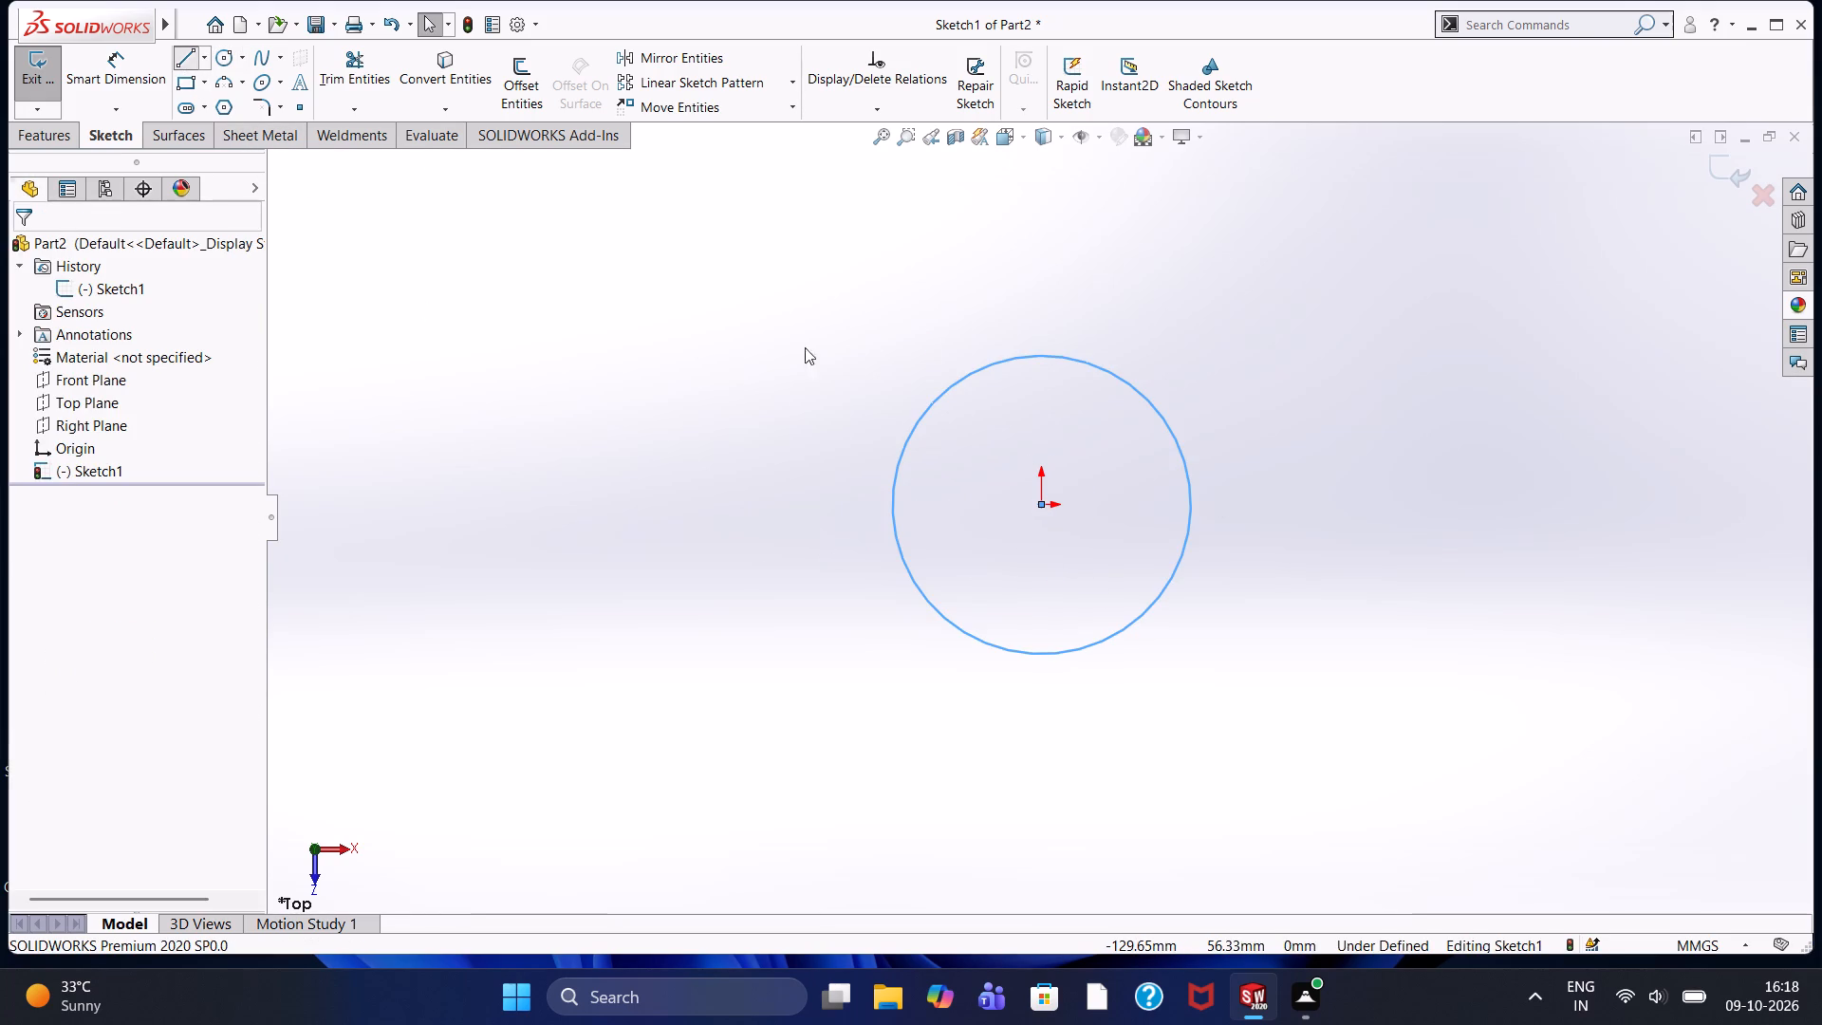
left_click(1041, 354)
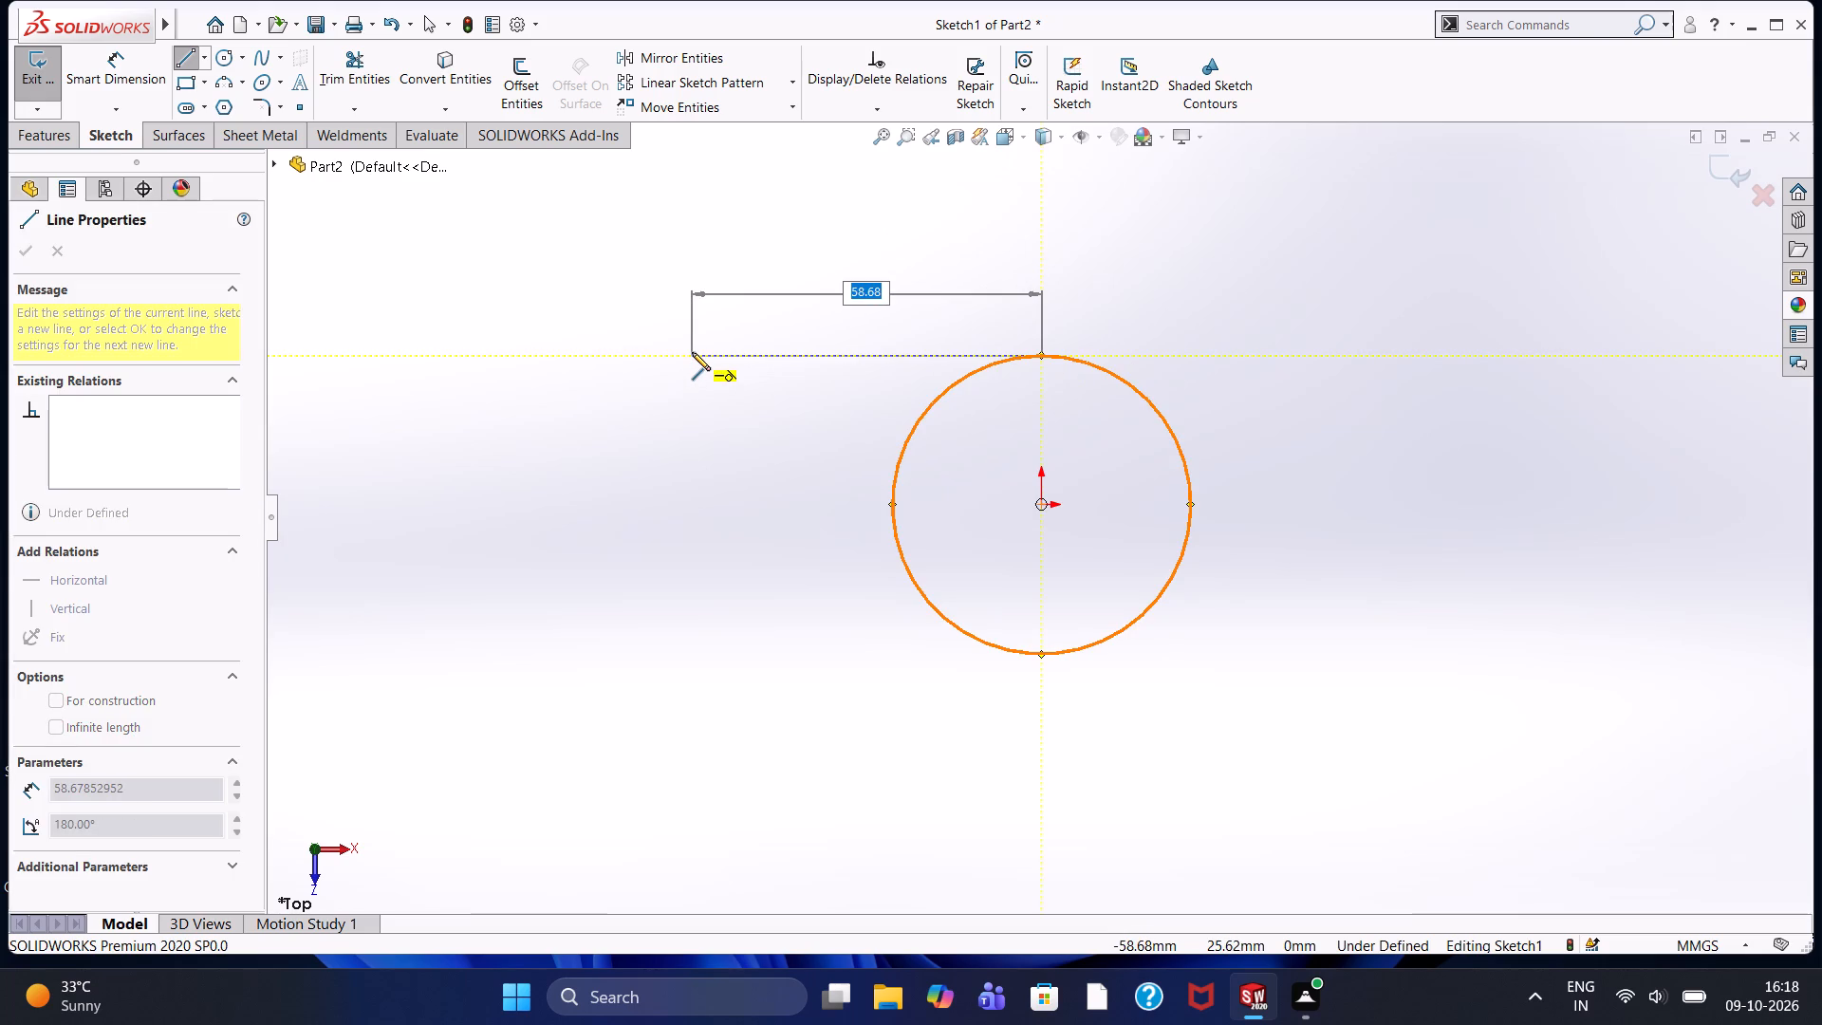
type("65")
key("Return")
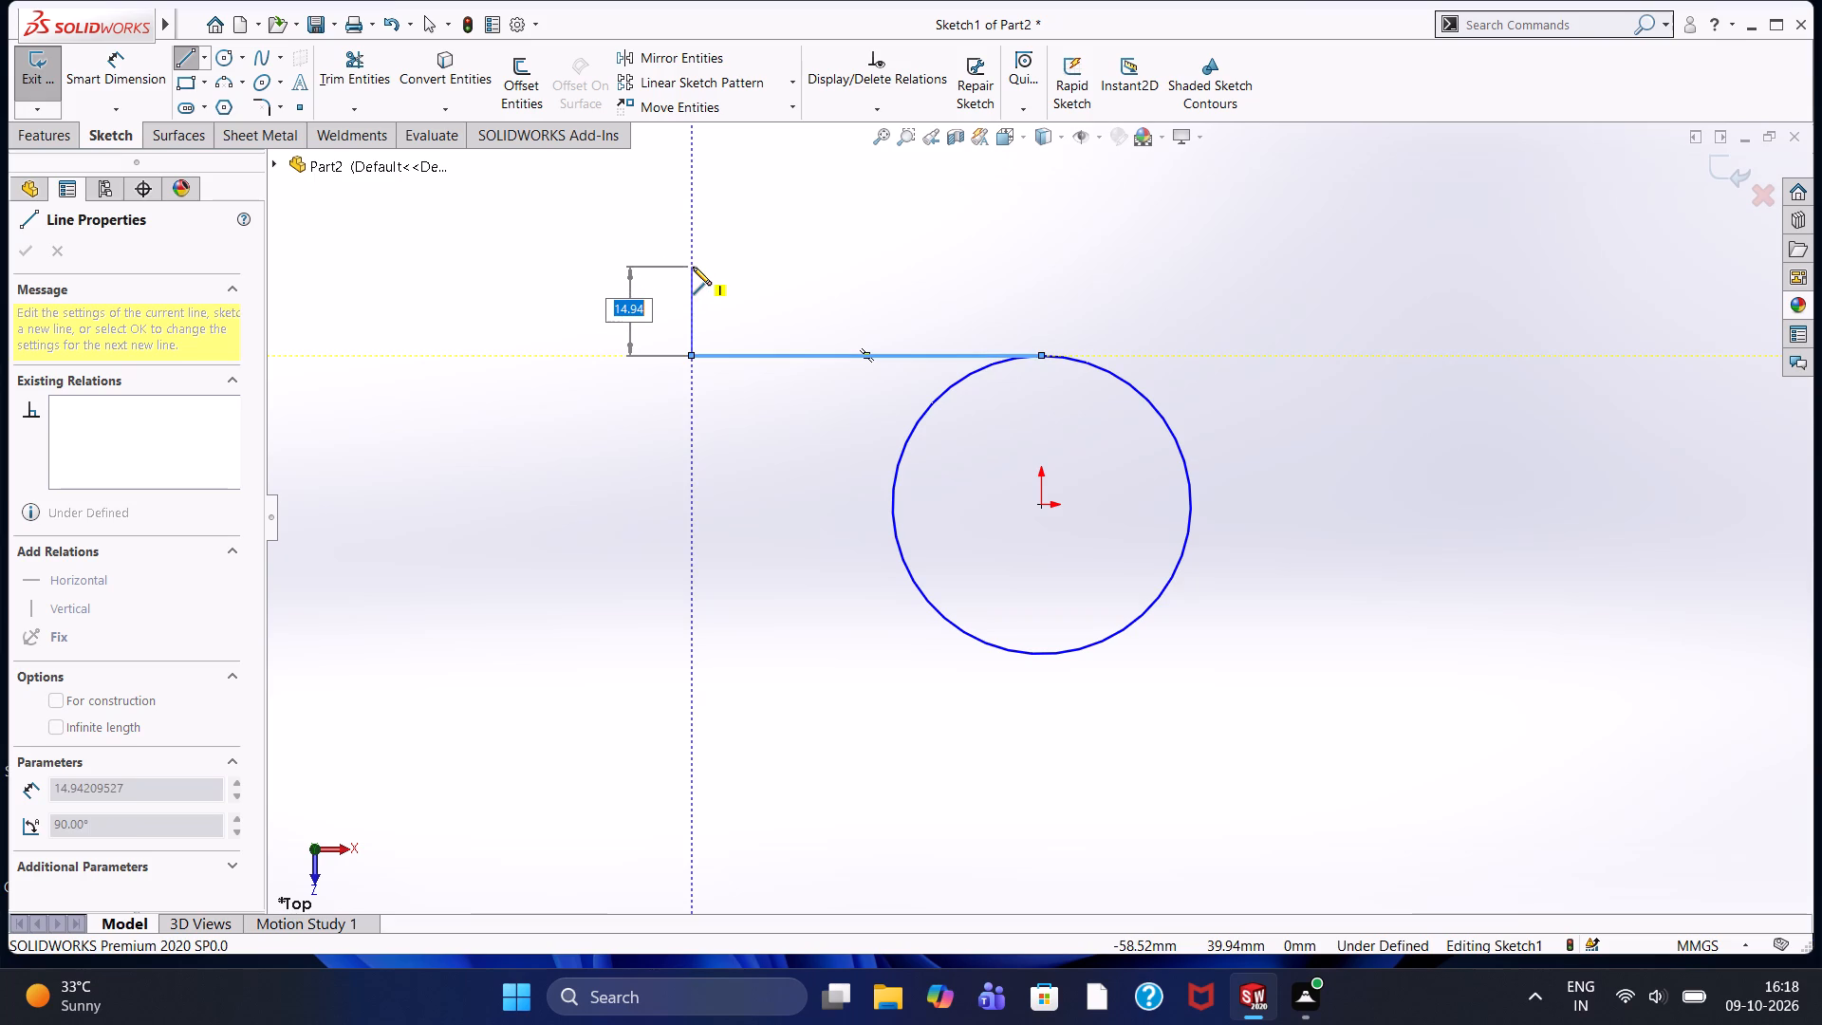
type("20")
key("Return")
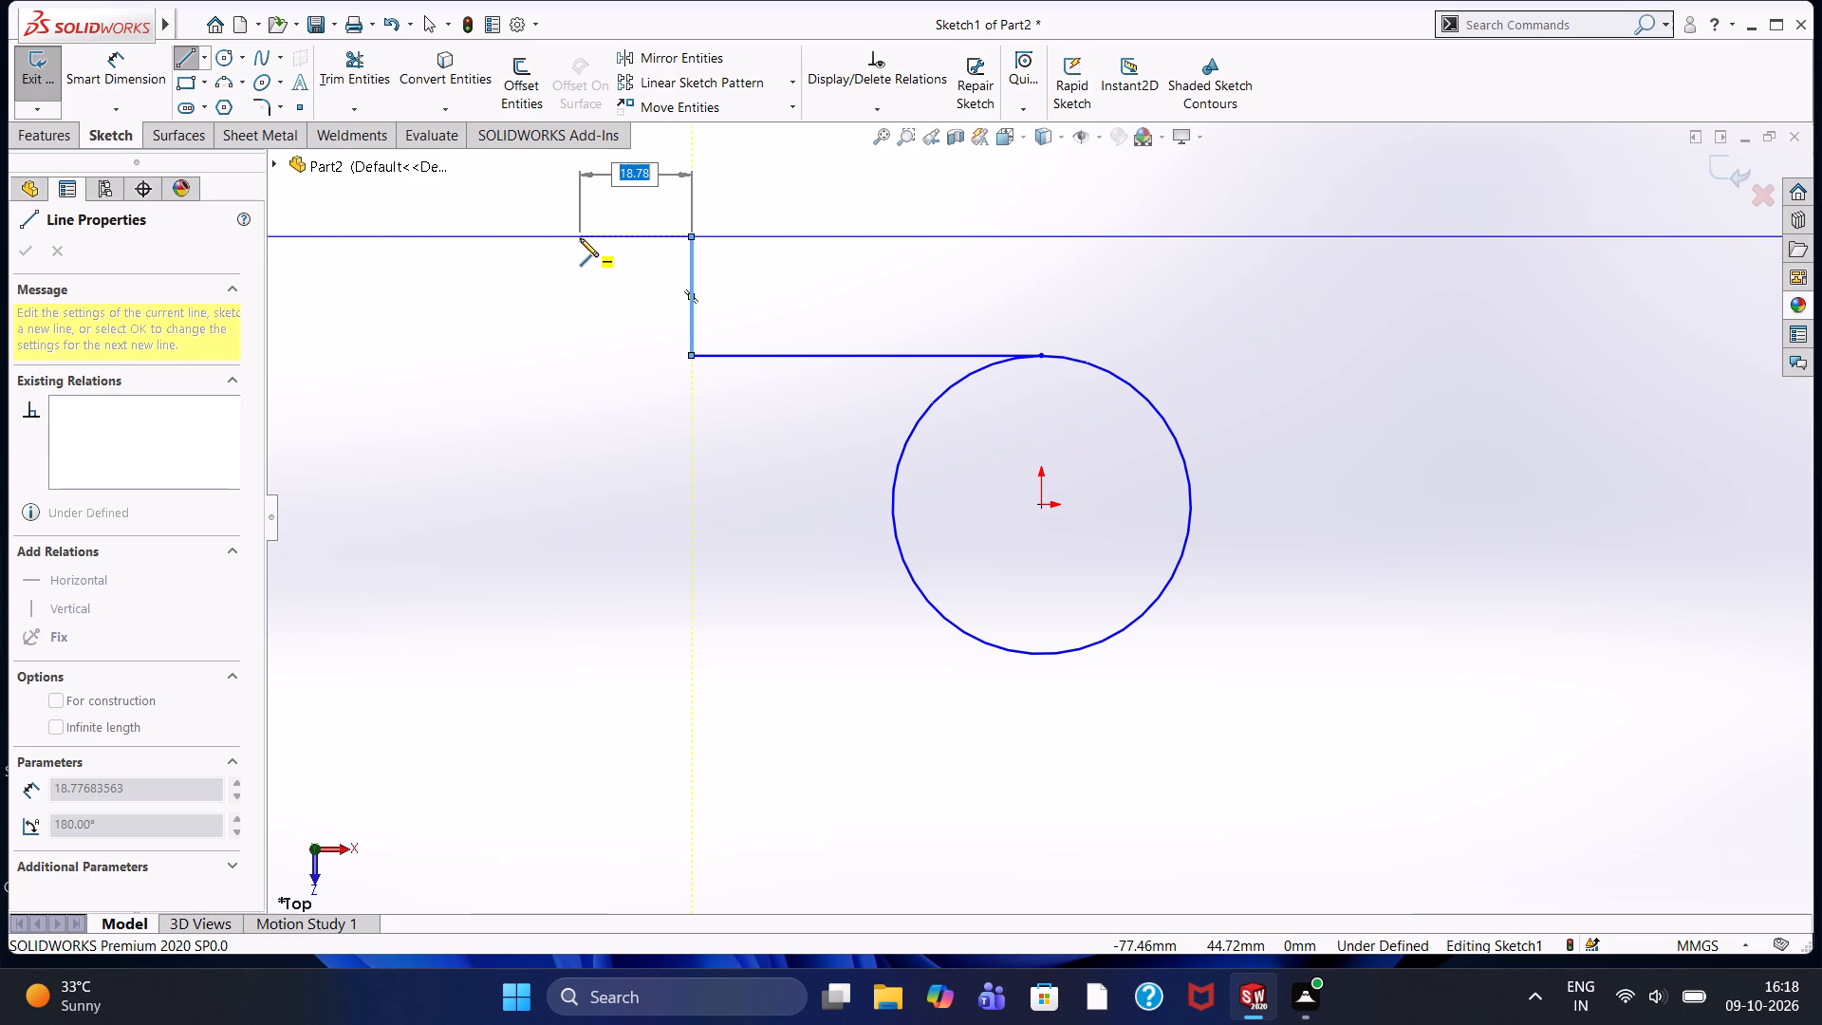
type("45")
key("Return")
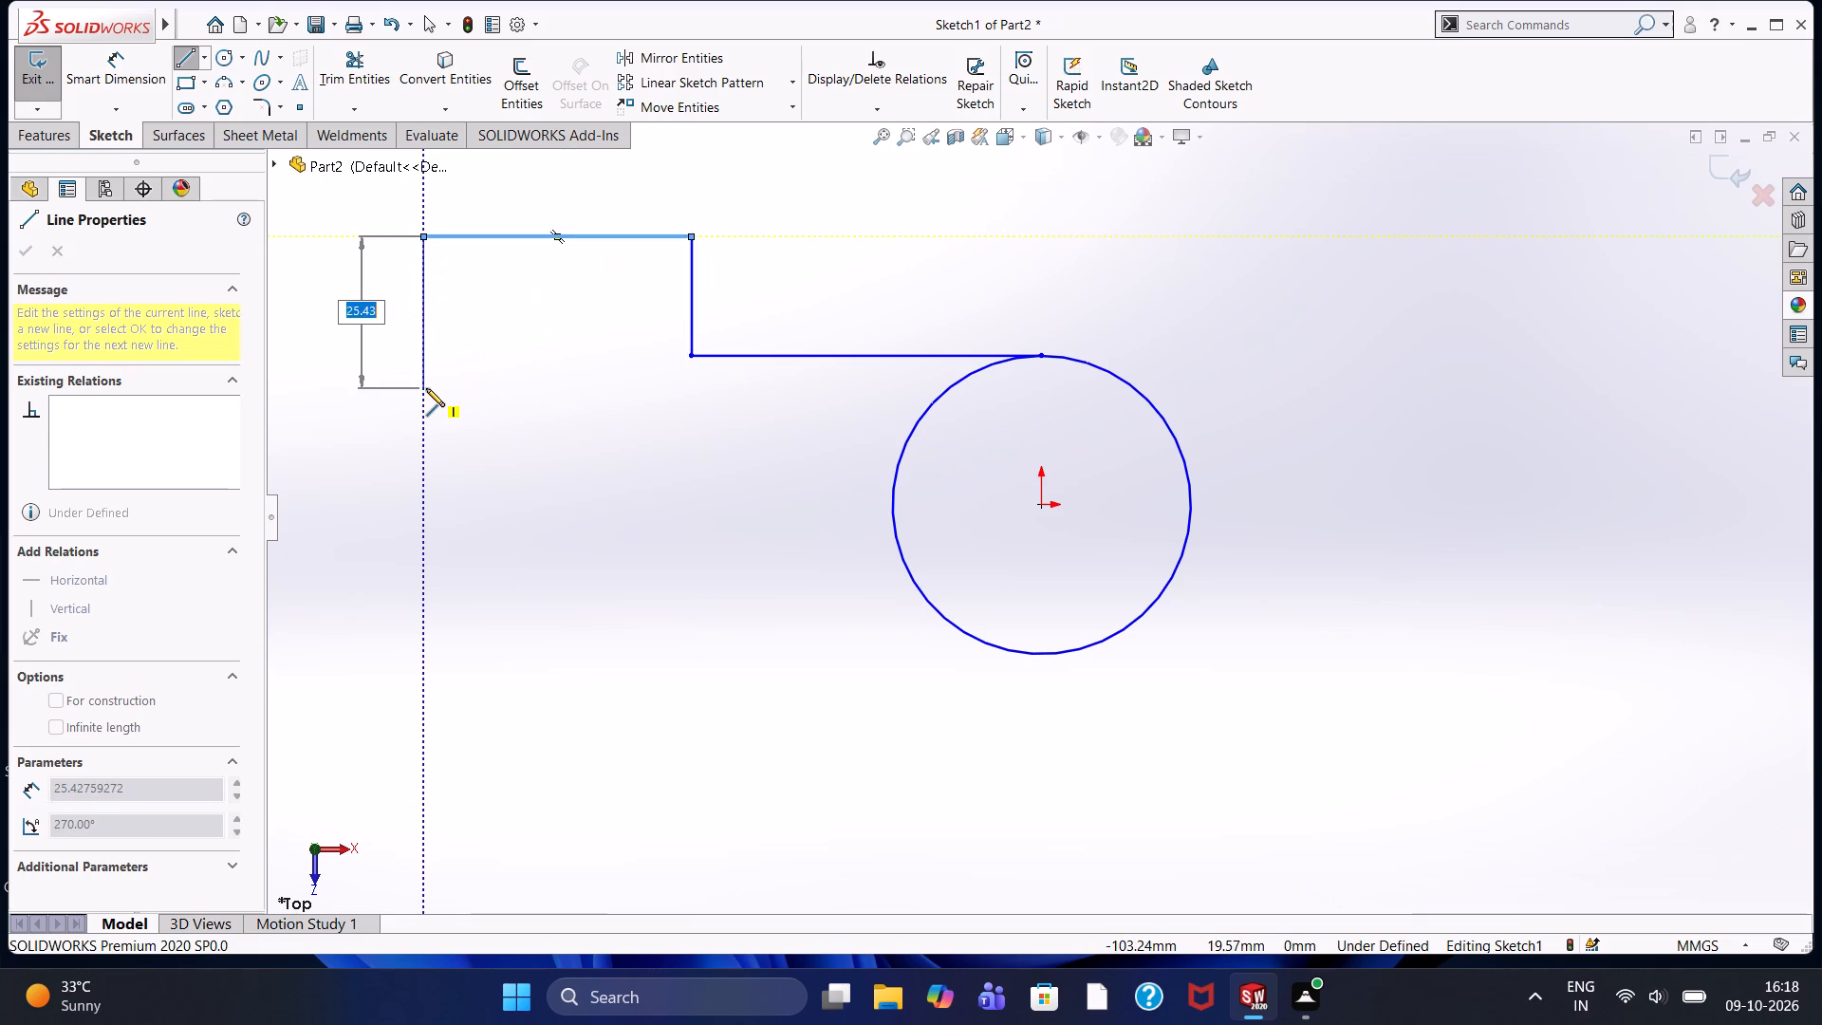
type("10")
key("Return")
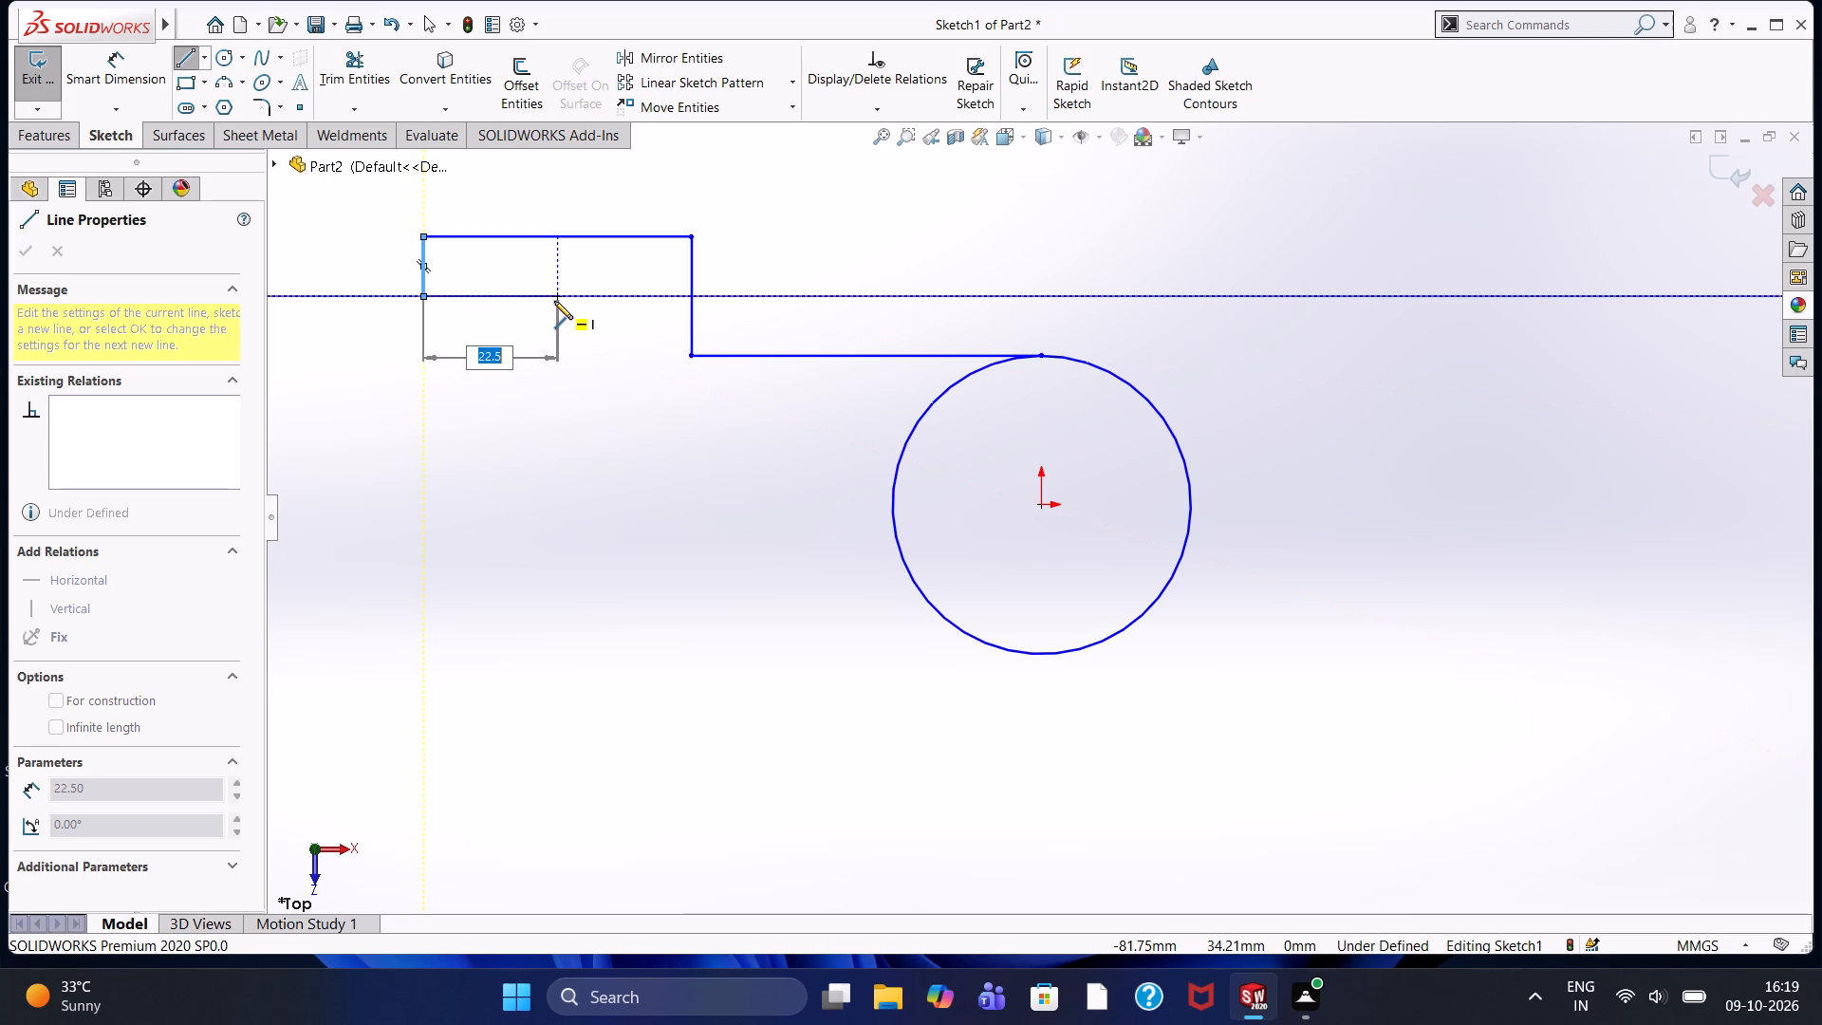
Continue the line chain 30 mm right, 20 mm down, 30 mm right and 30 mm down to form the stepped recess.
type("30")
key("Return")
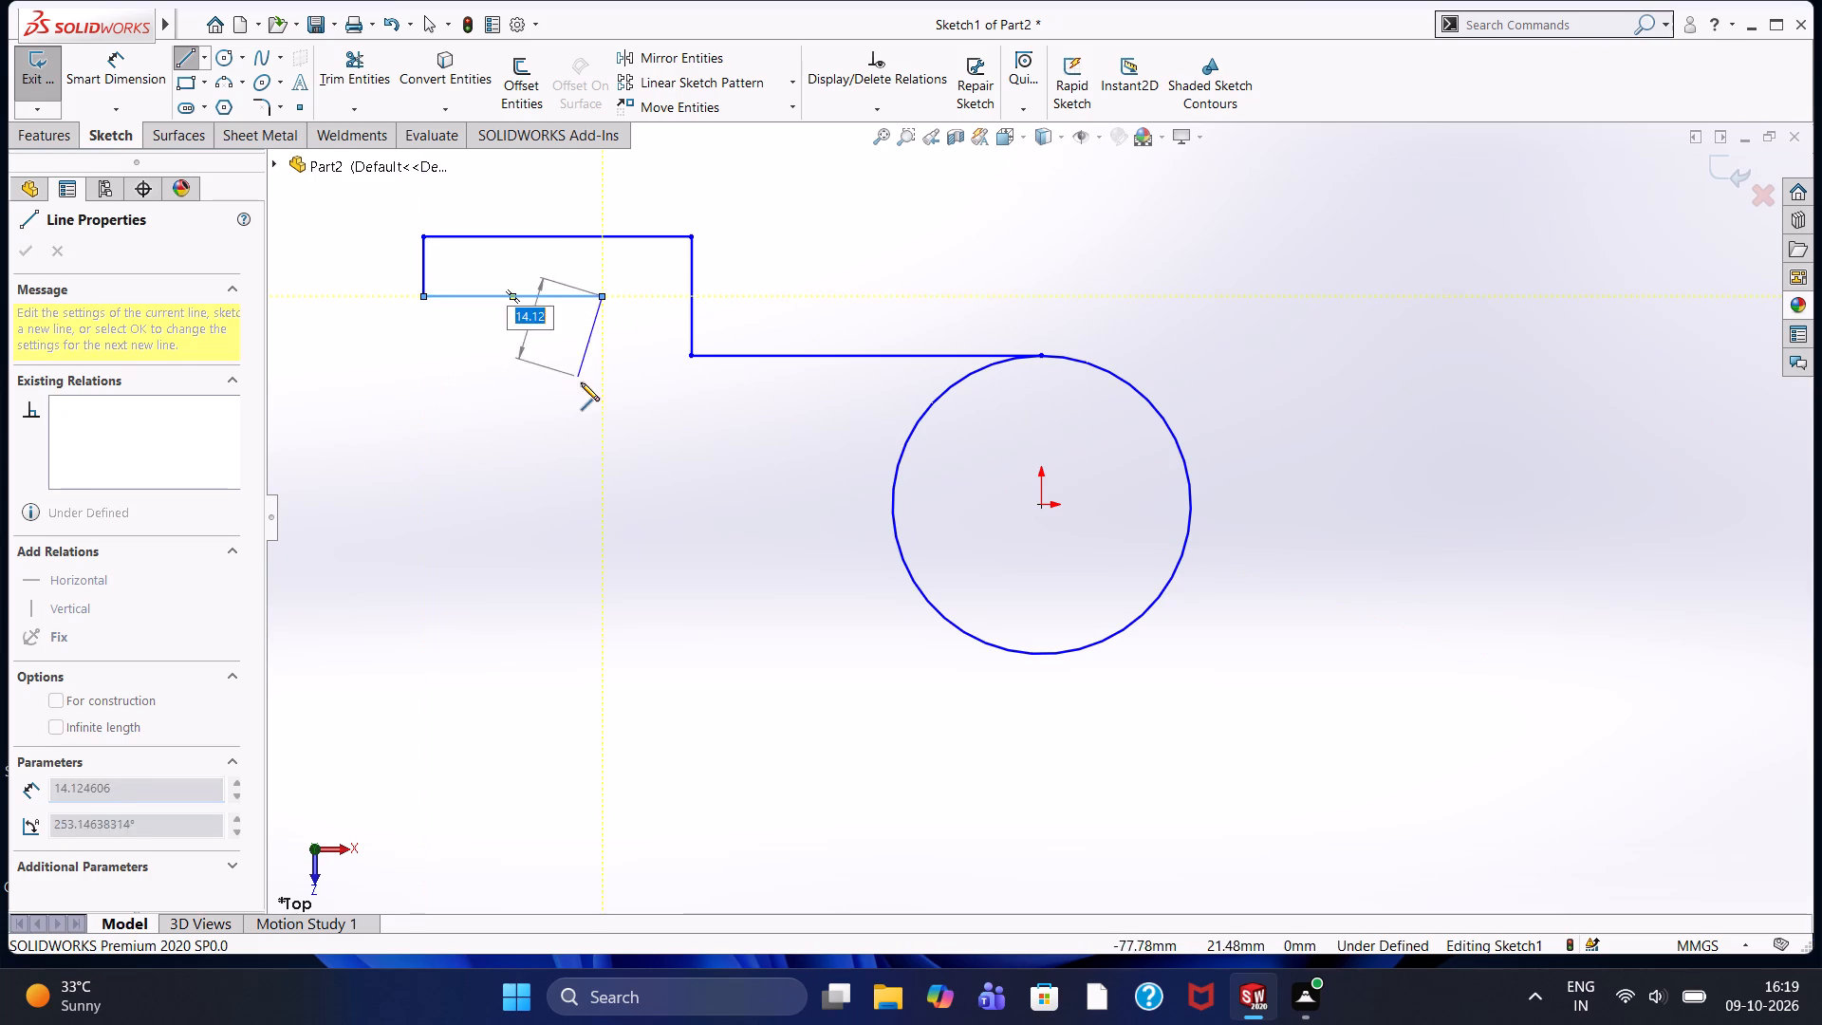
type("20")
key("Return")
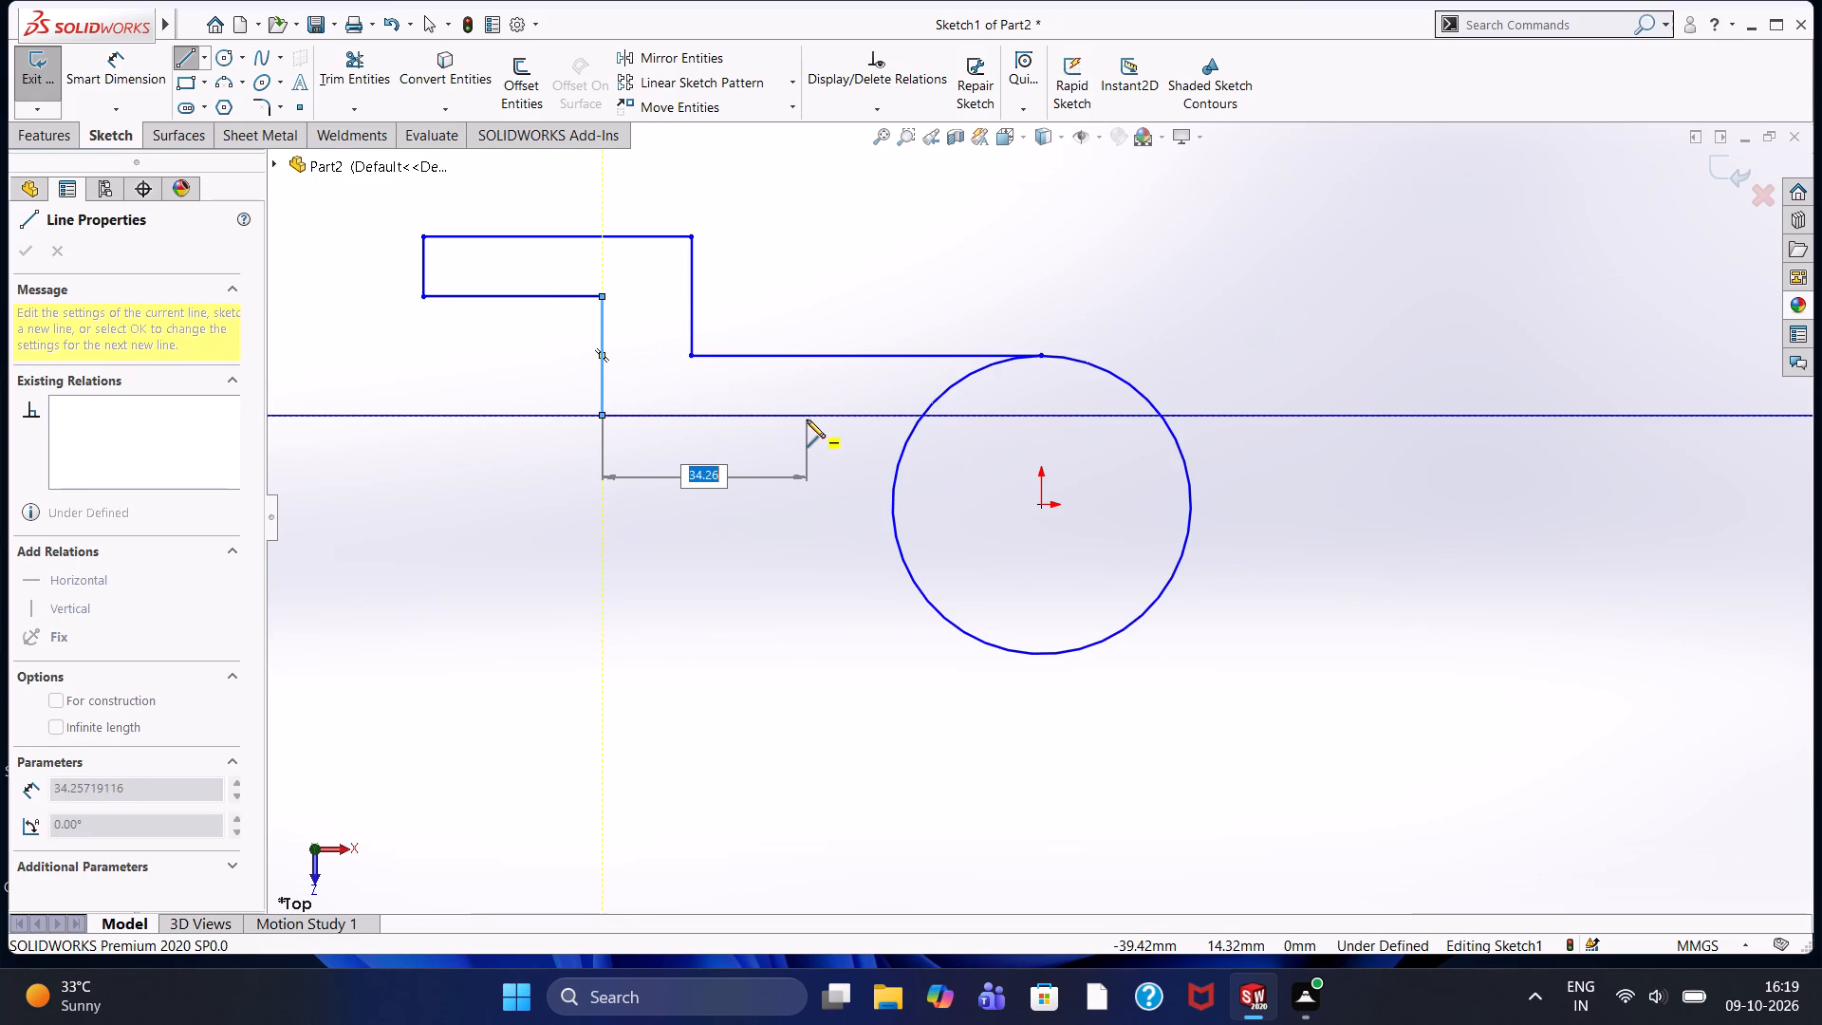
type("30")
key("Return")
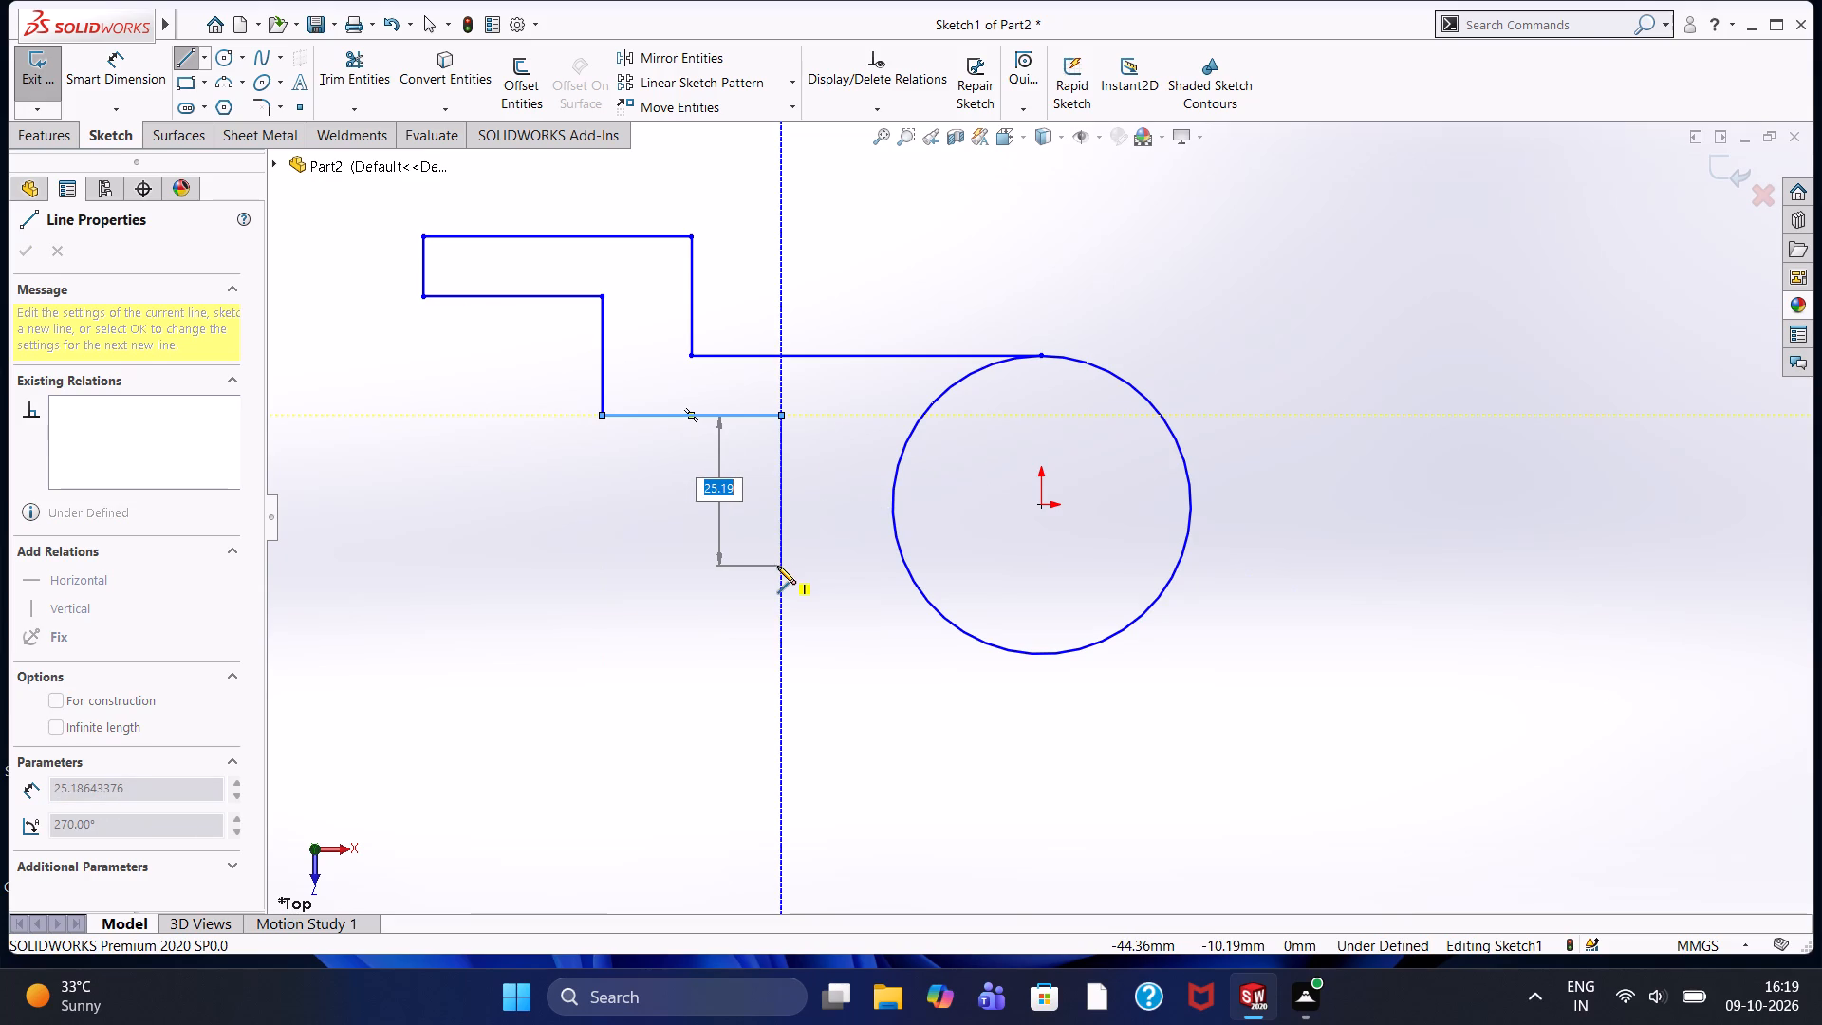
type("30")
key("Return")
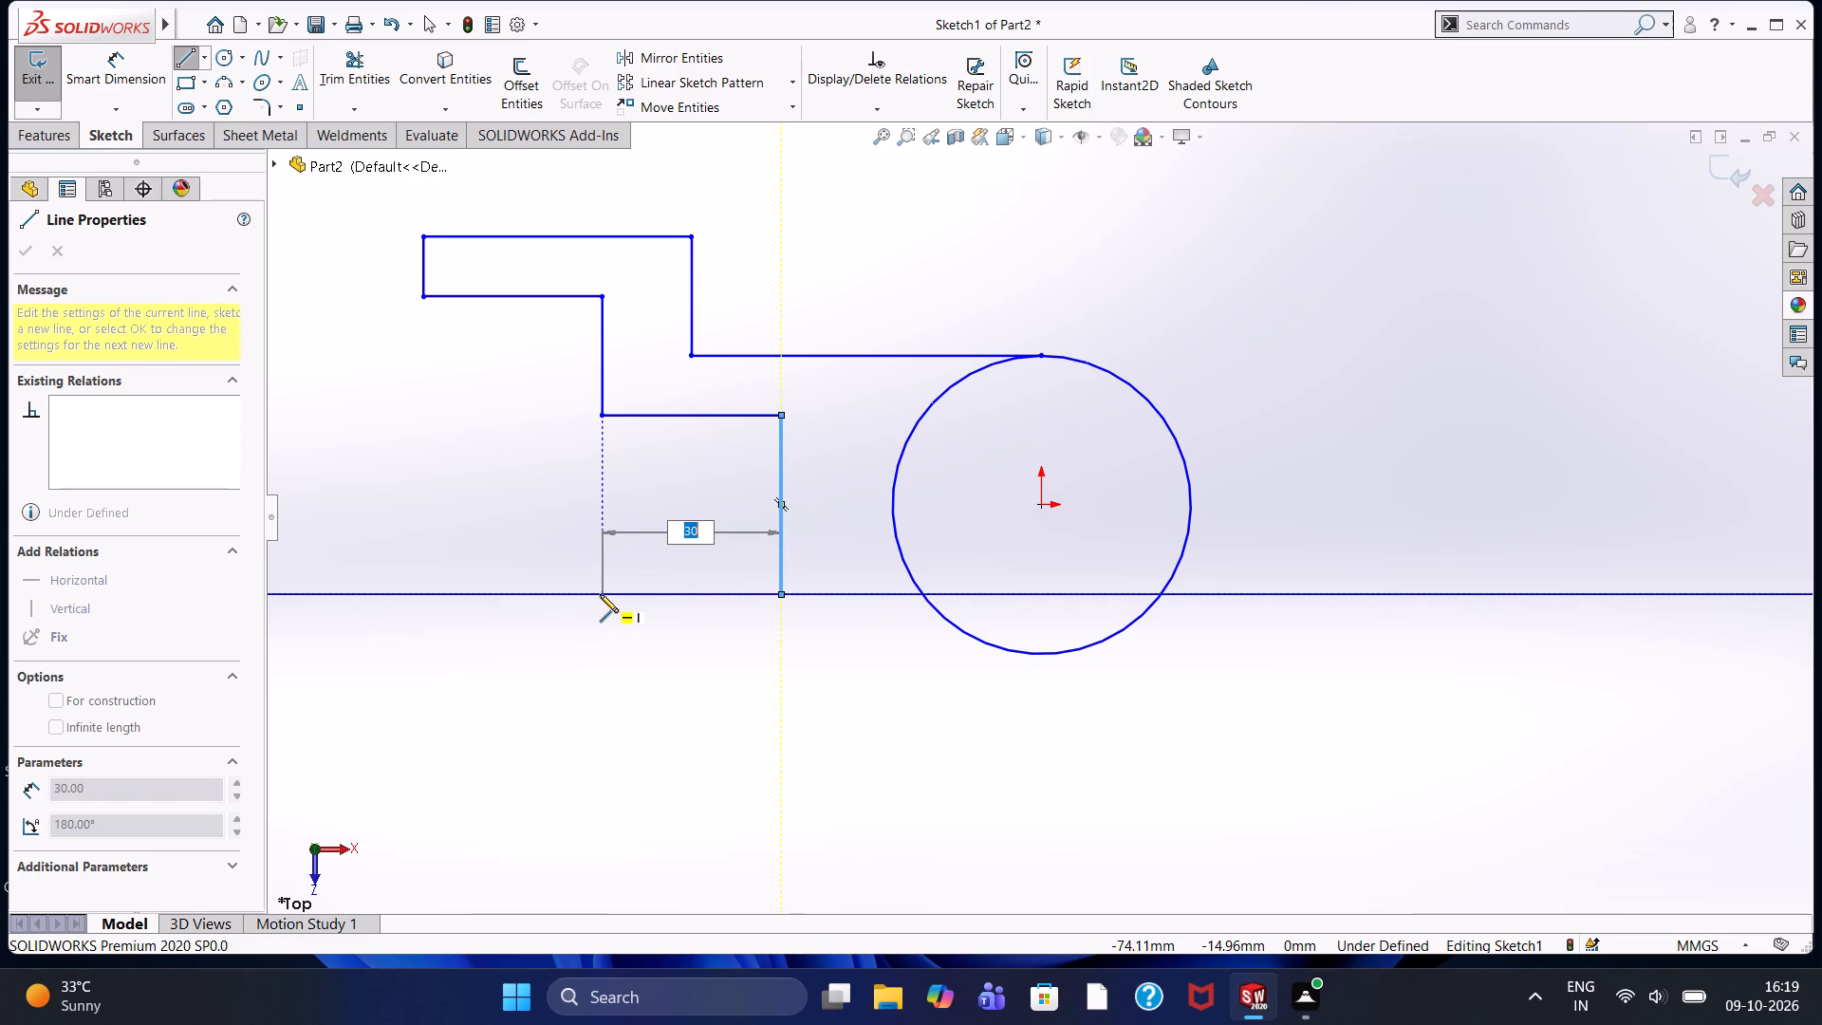
Continue the line chain 30 mm left, 20 mm down, 30 mm left aligned with the upper arm's end, and 10 mm down.
left_click(600, 594)
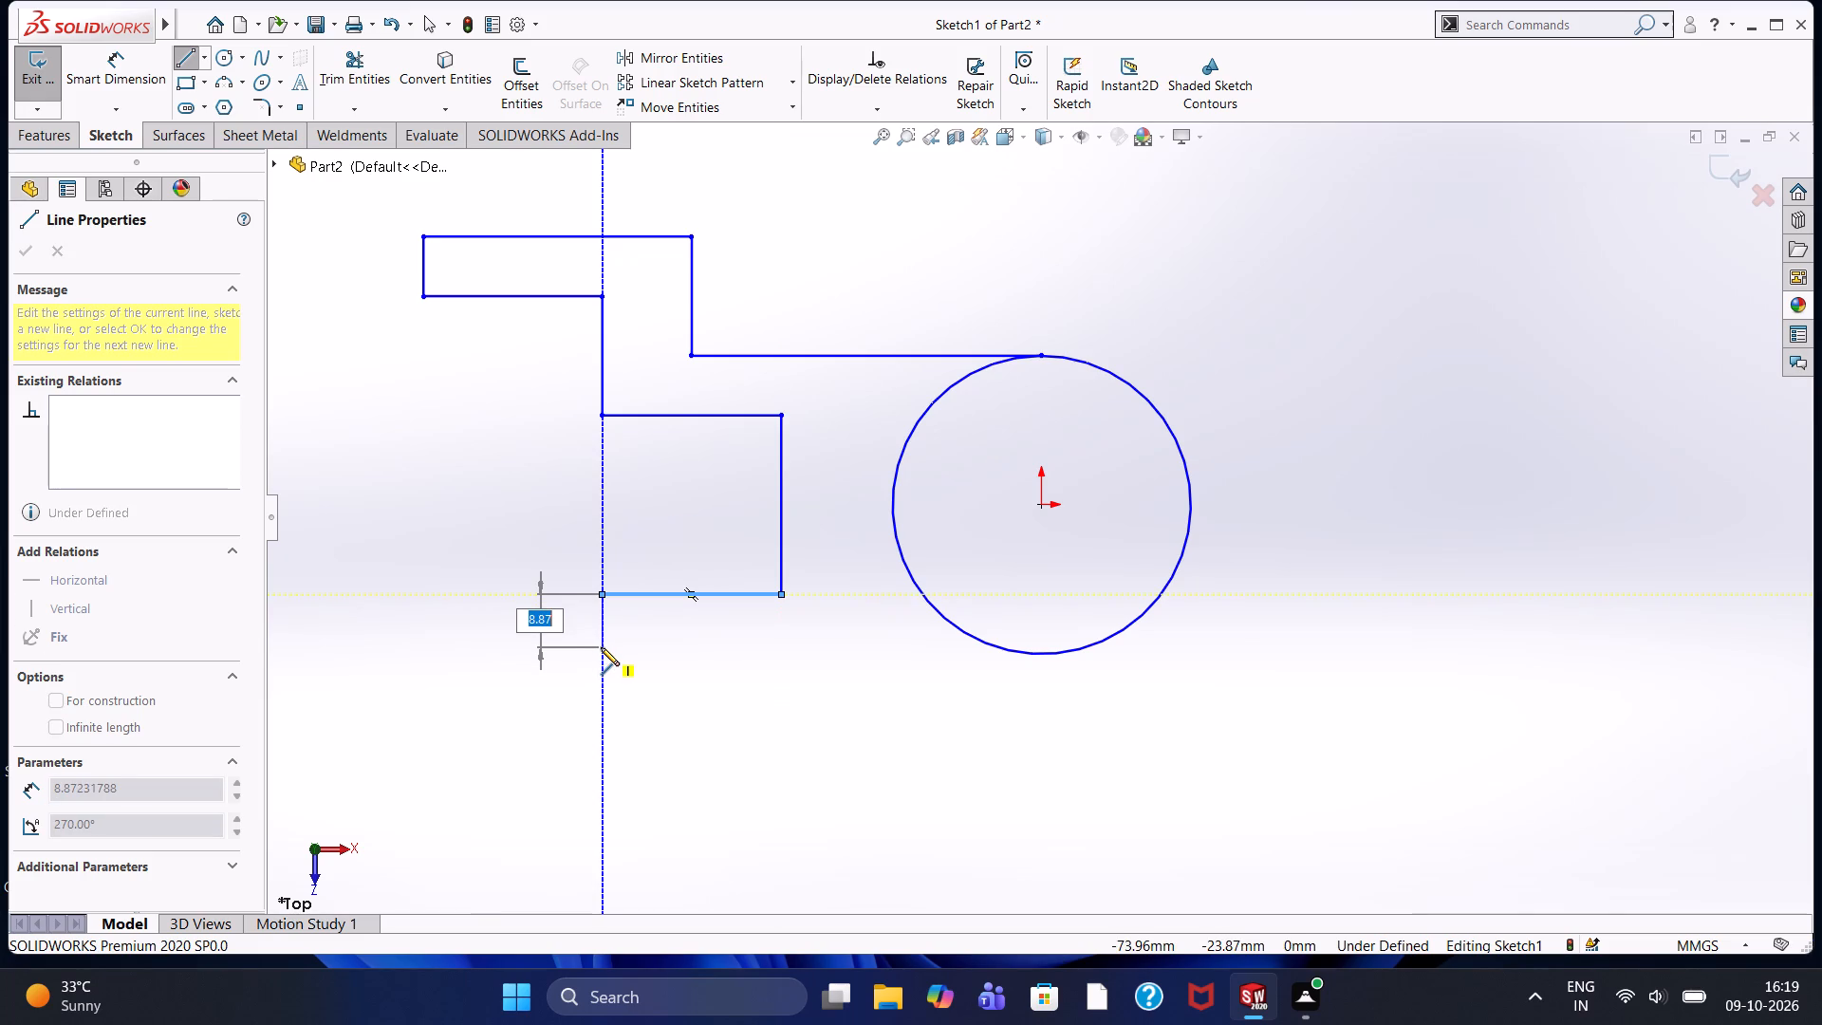
type("20")
key("Return")
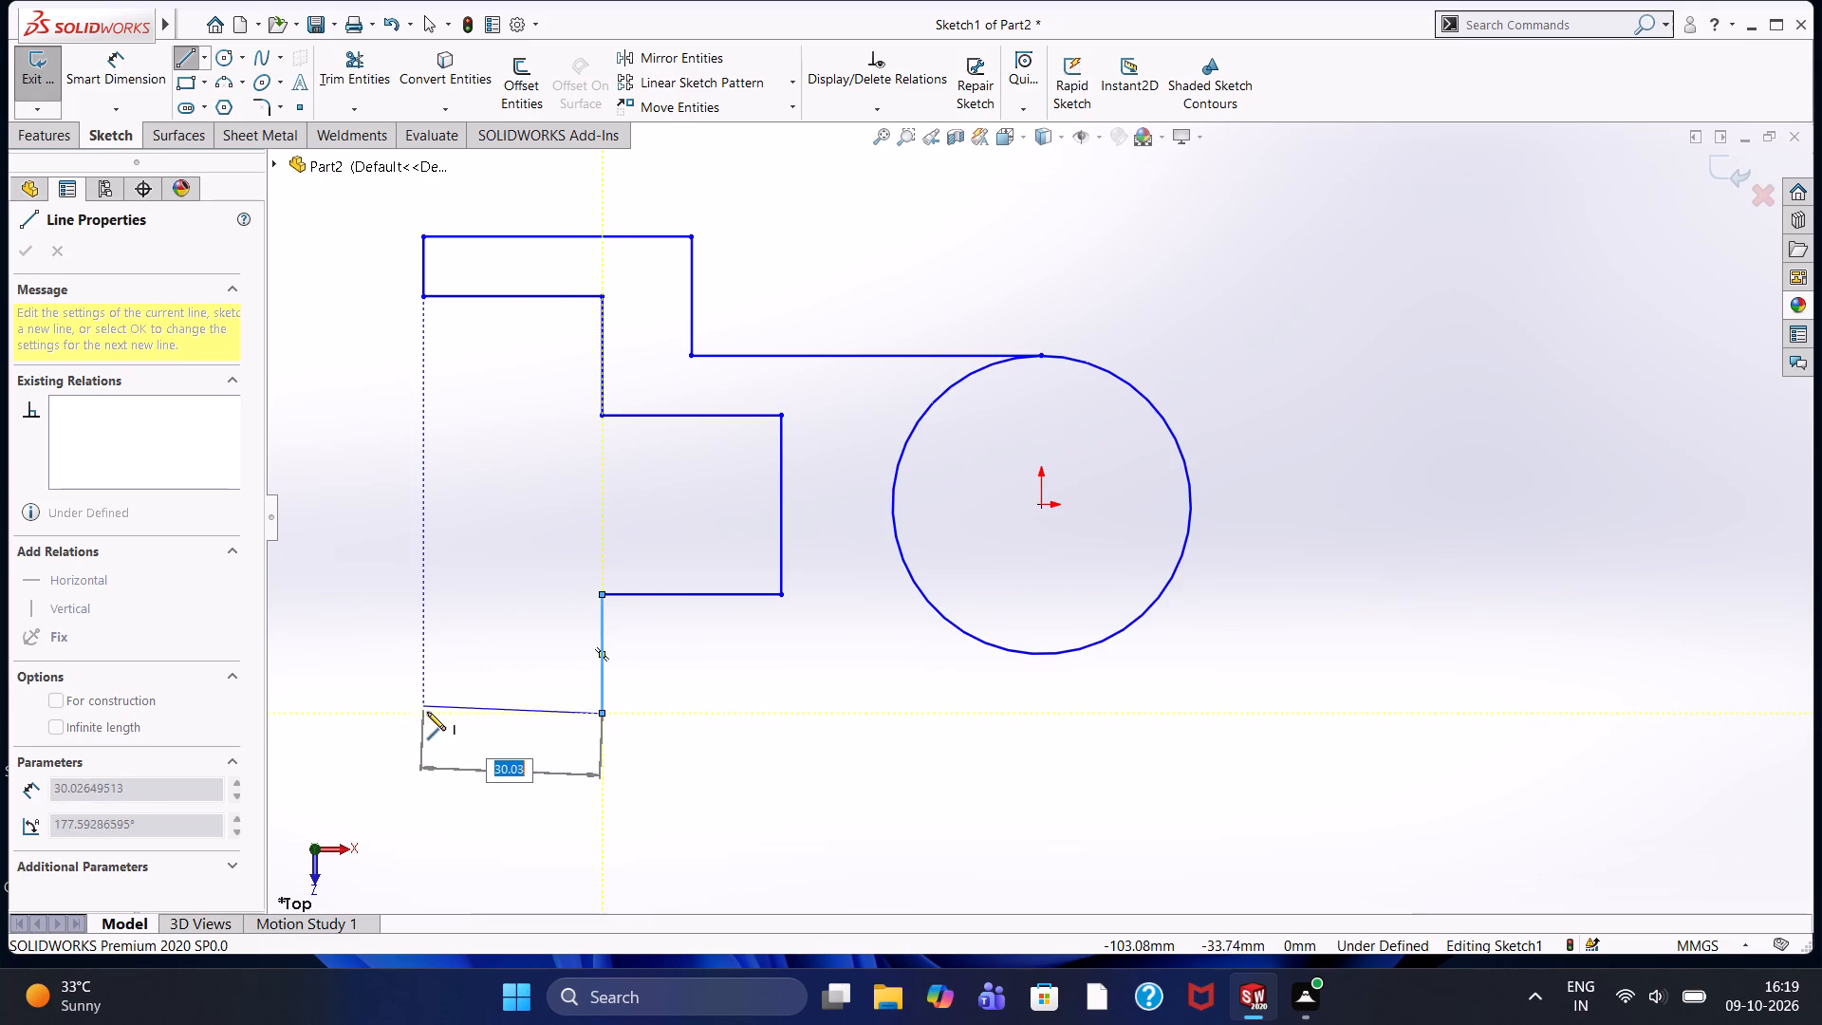
left_click(425, 718)
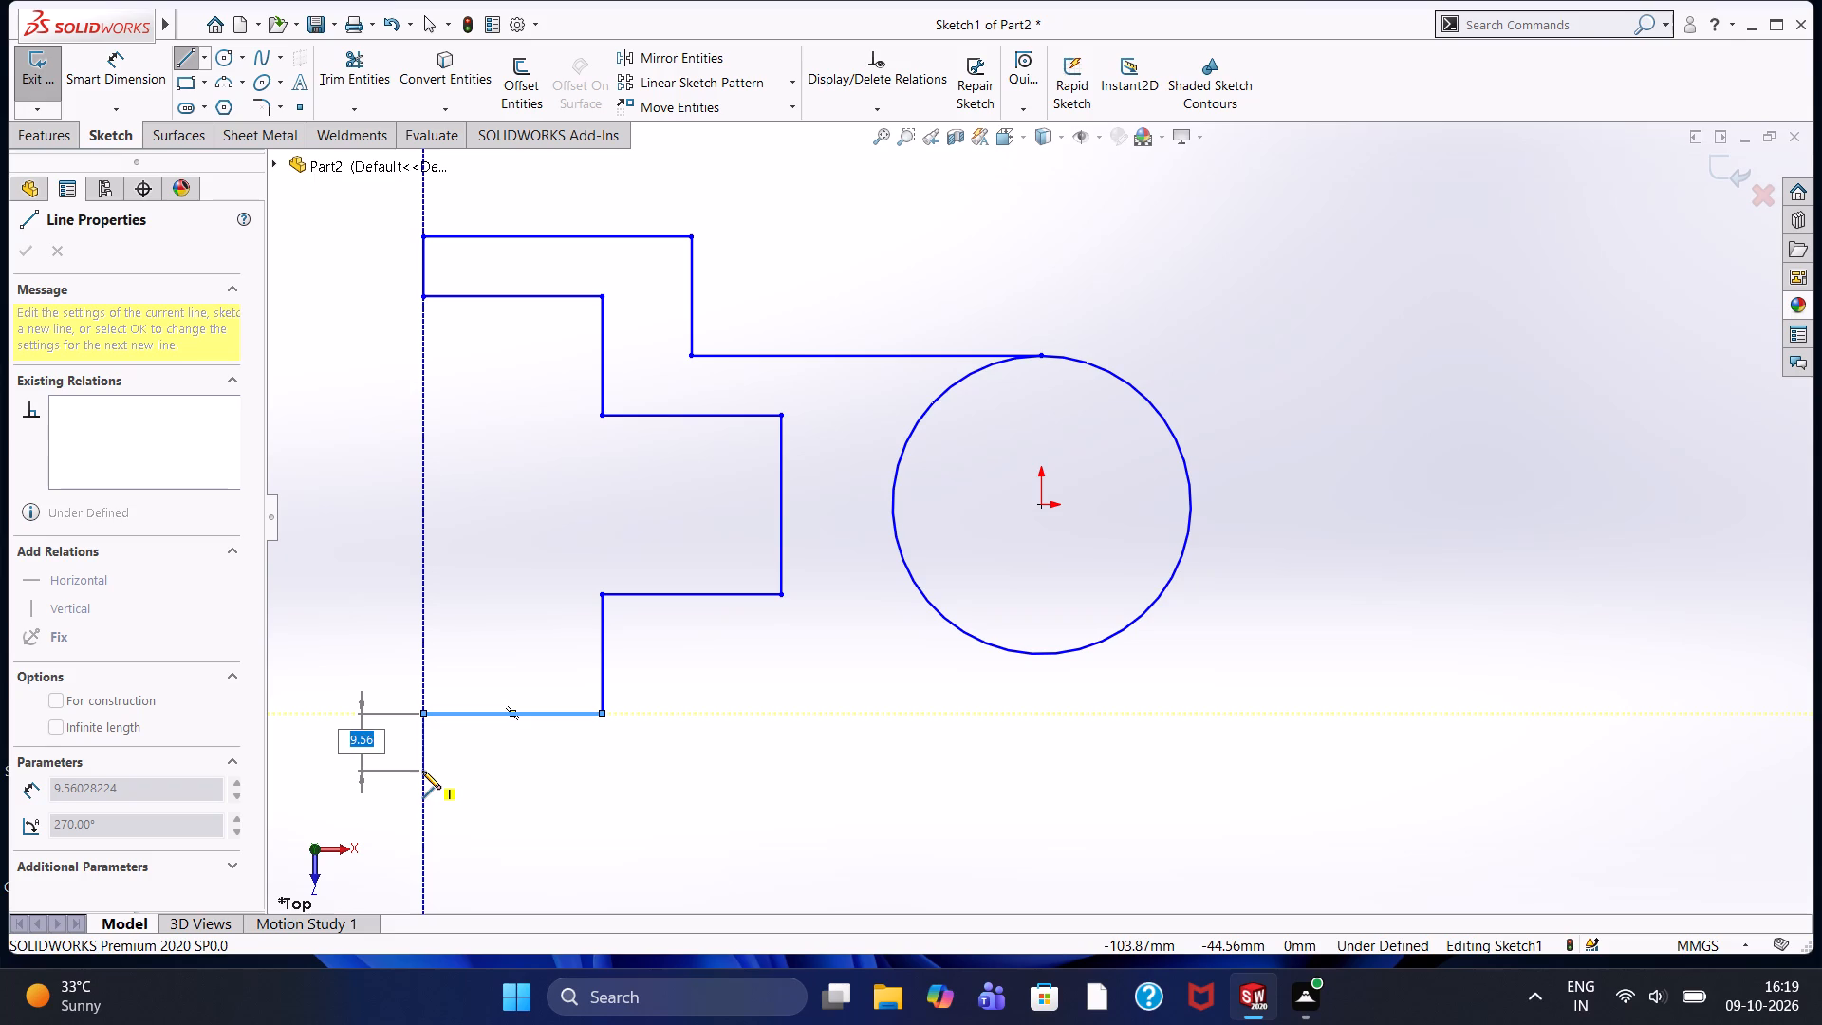
type("10")
key("Return")
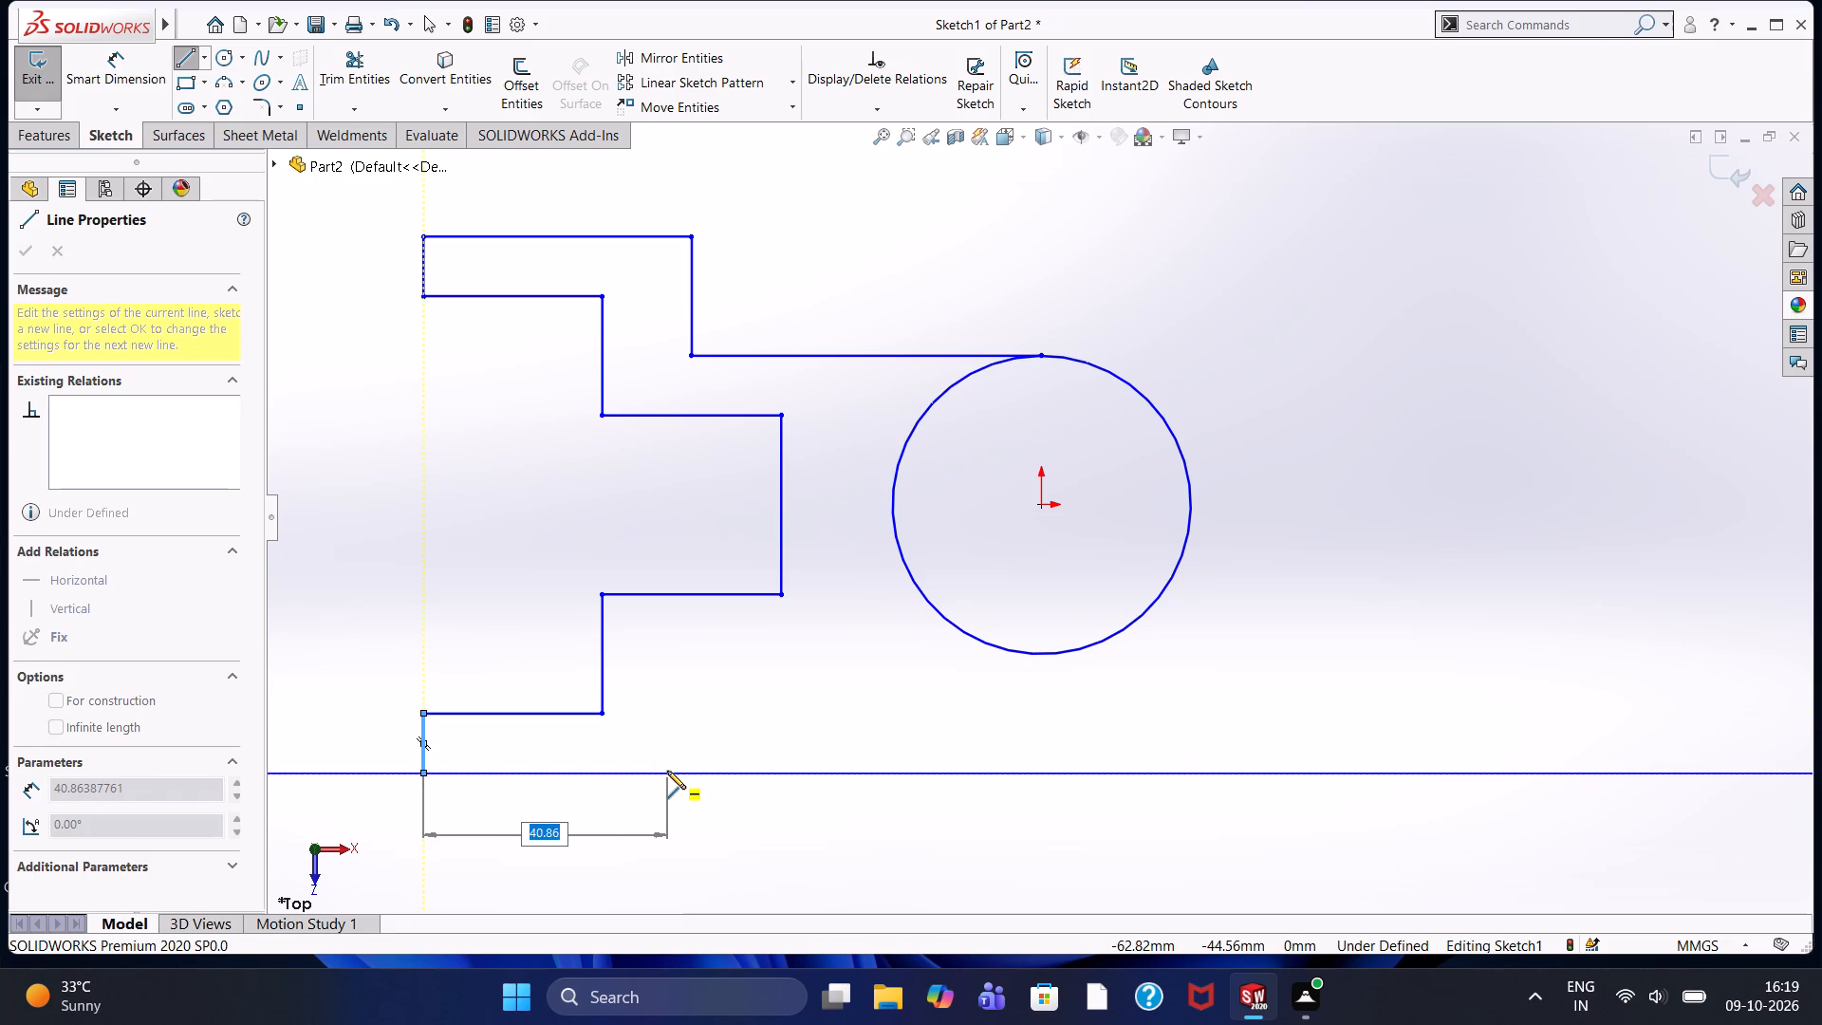
Draw lines 40 mm right and 20 mm up, across to the circle's bottom point, and close the profile at the circle's top point.
scroll(667, 771, "right", 1)
type("40")
key("Return")
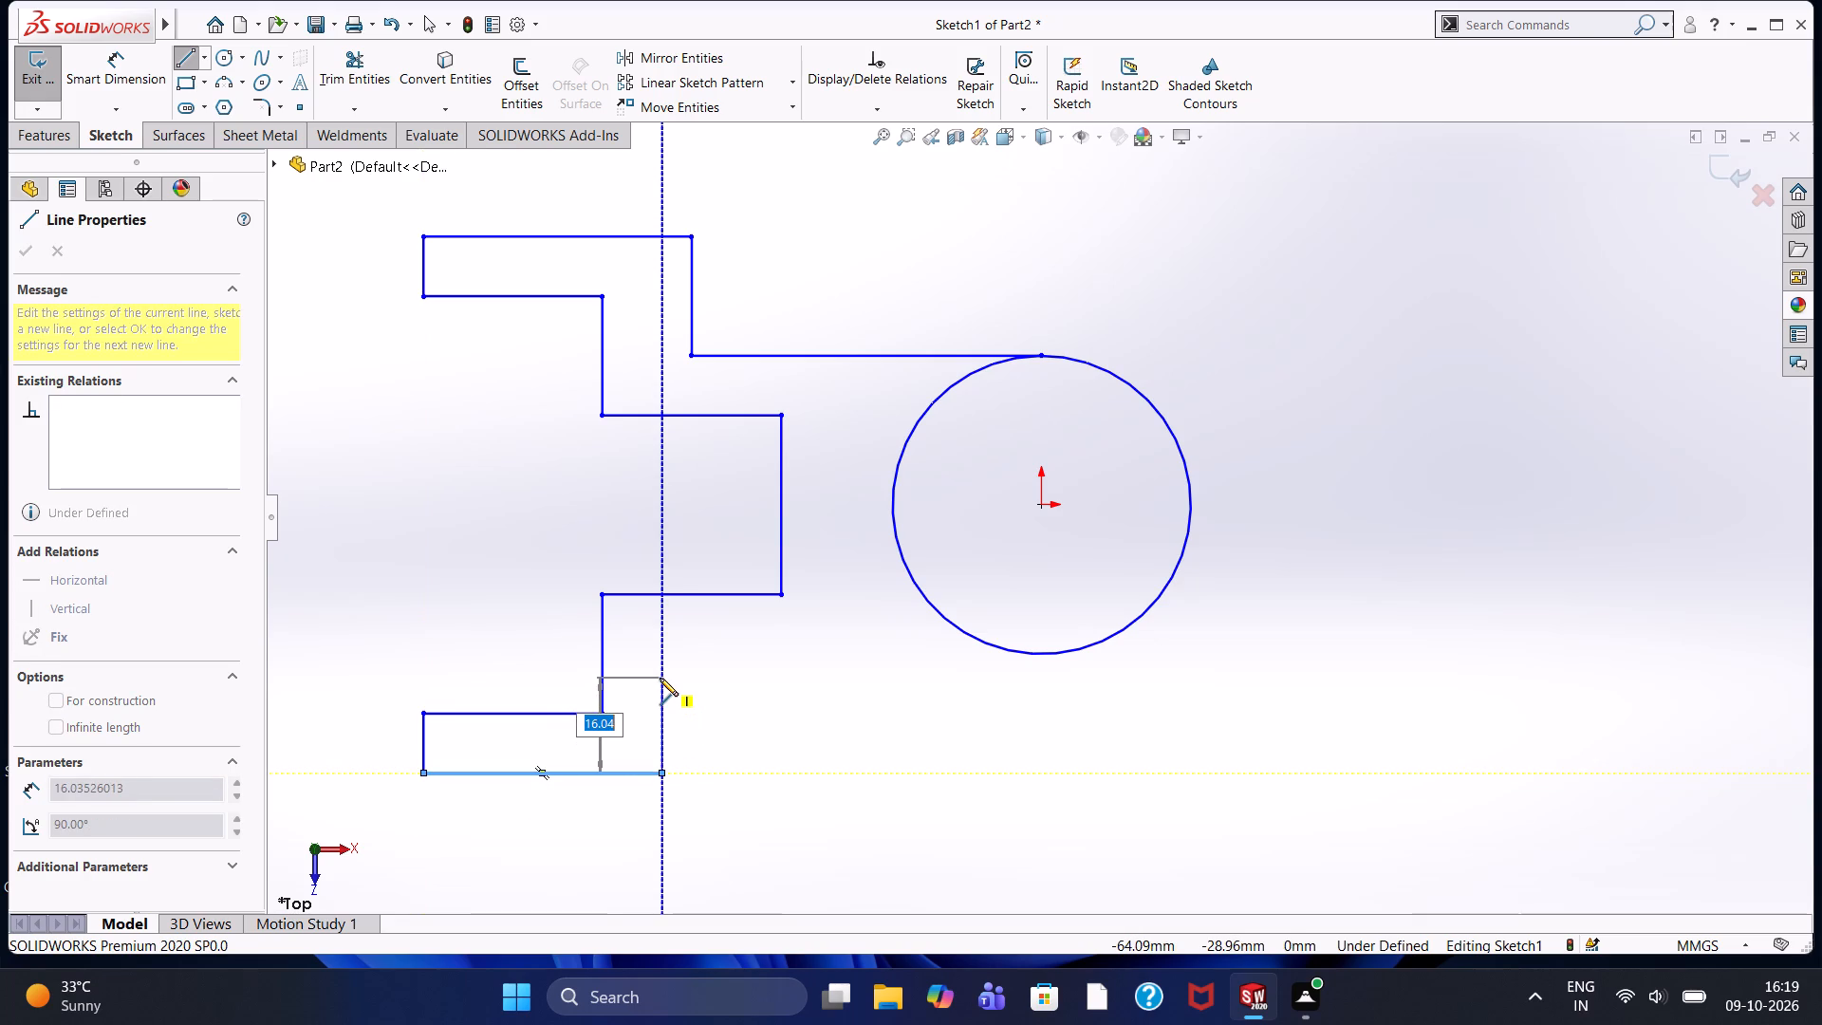
type("20")
key("Return")
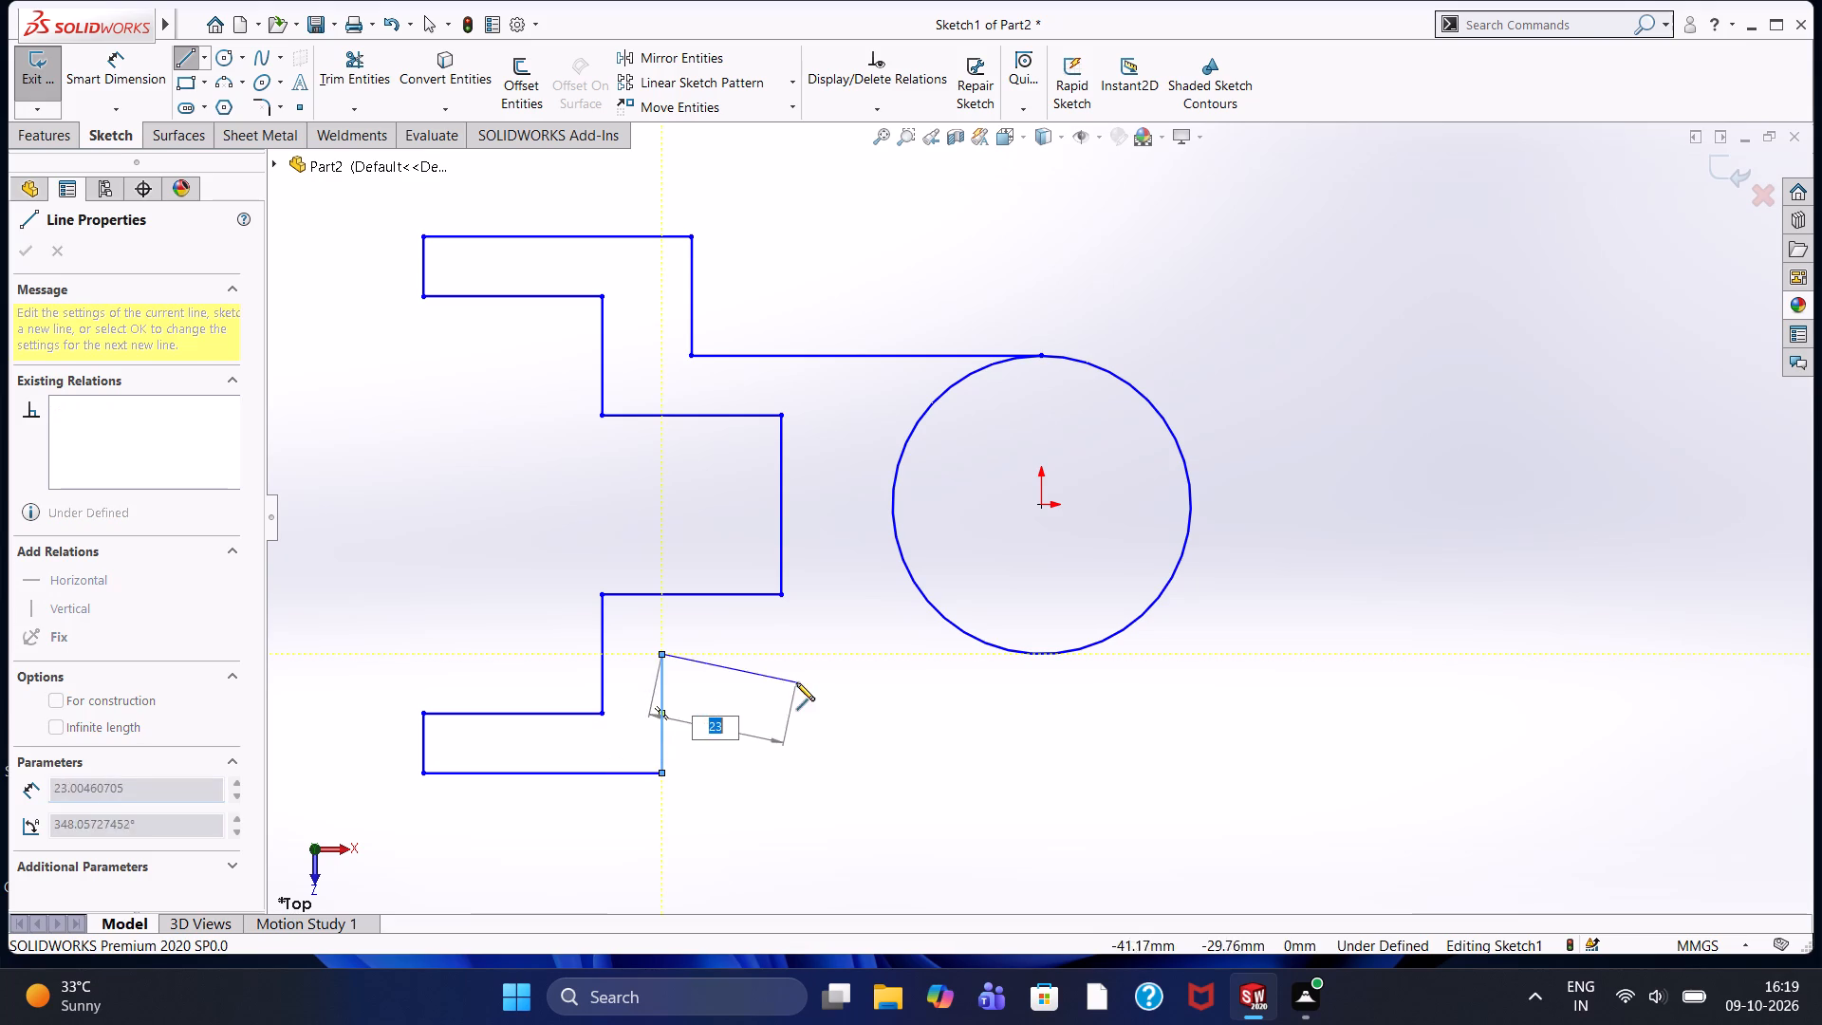
left_click(1042, 656)
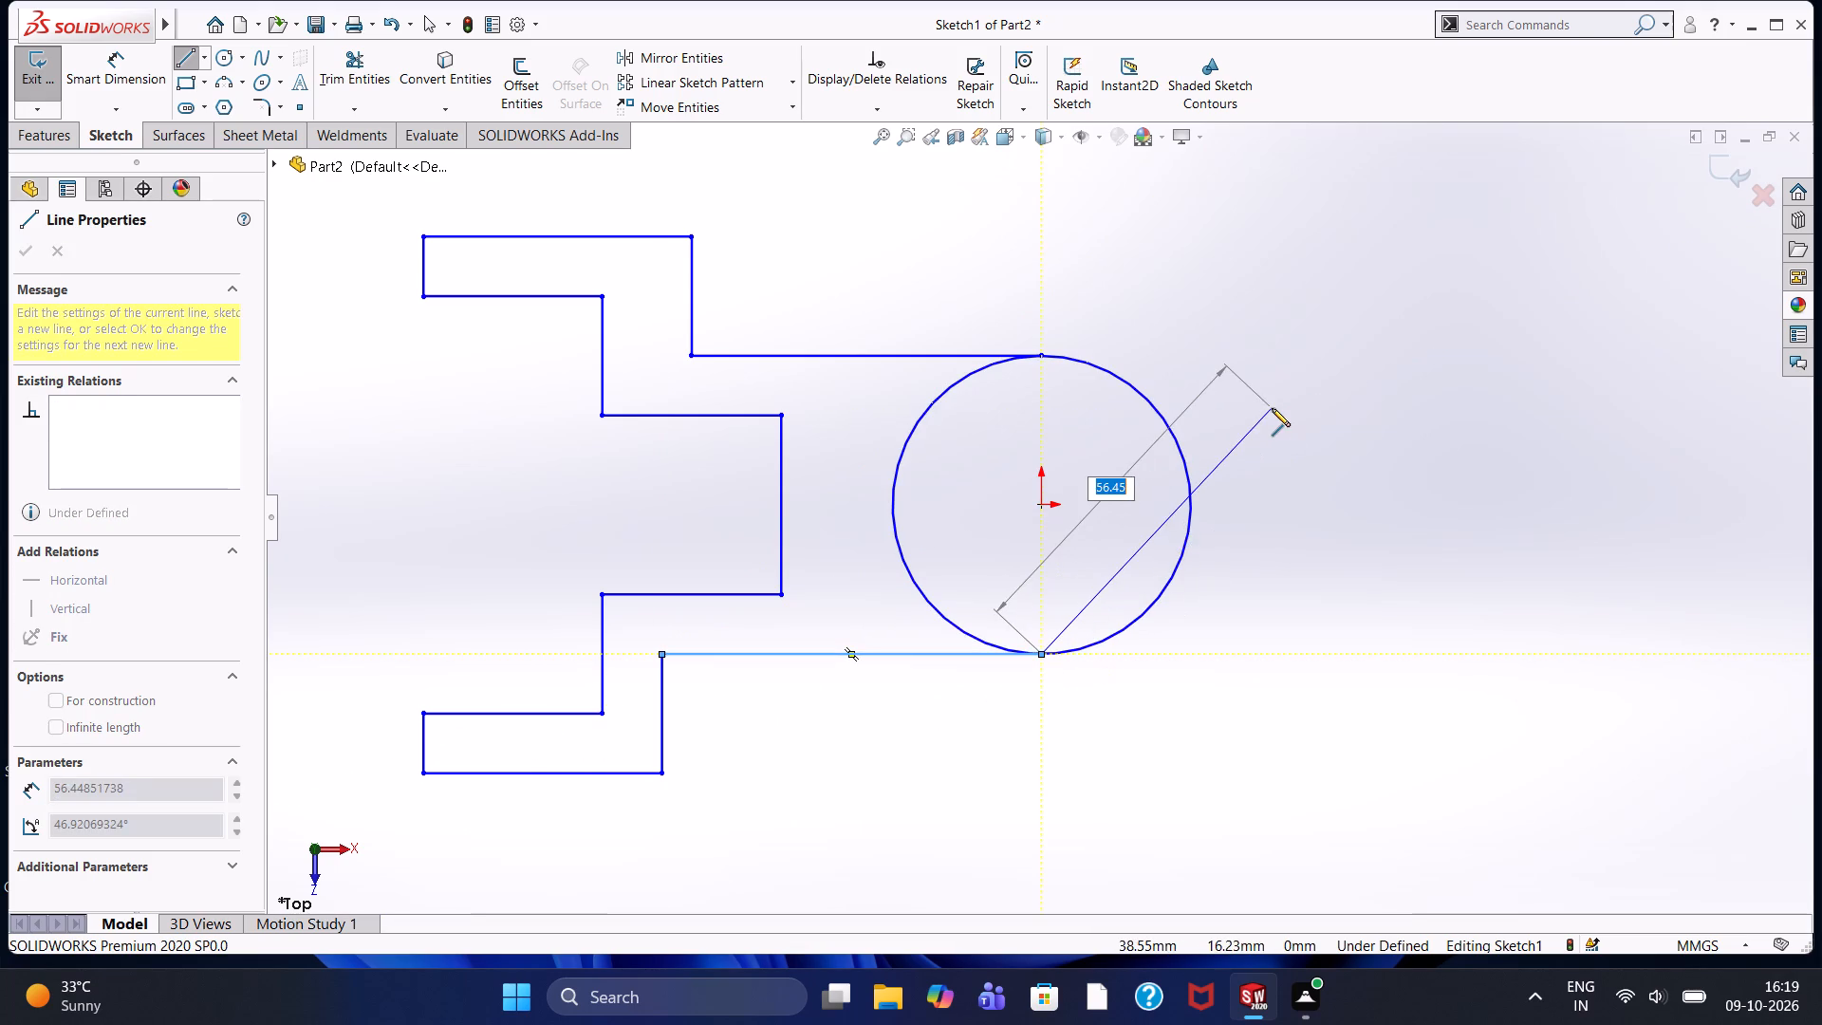
left_click(1036, 359)
right_click(937, 270)
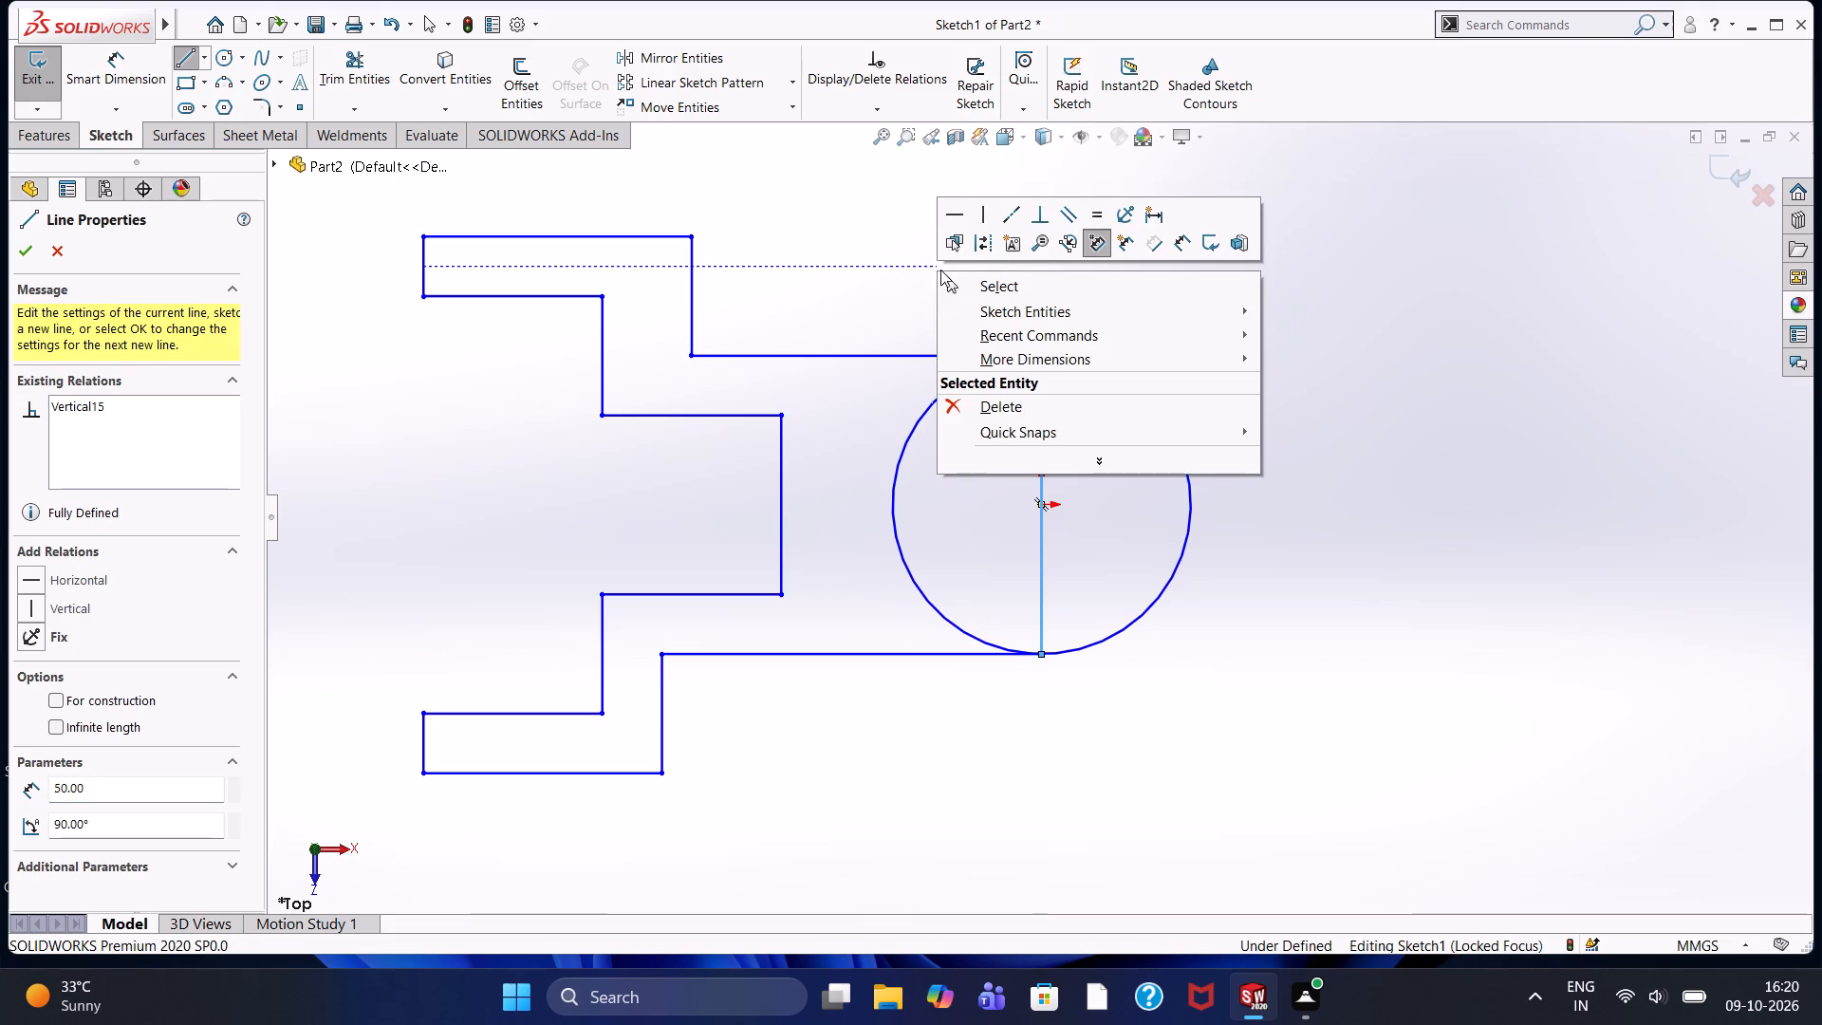
left_click(957, 281)
key("Escape")
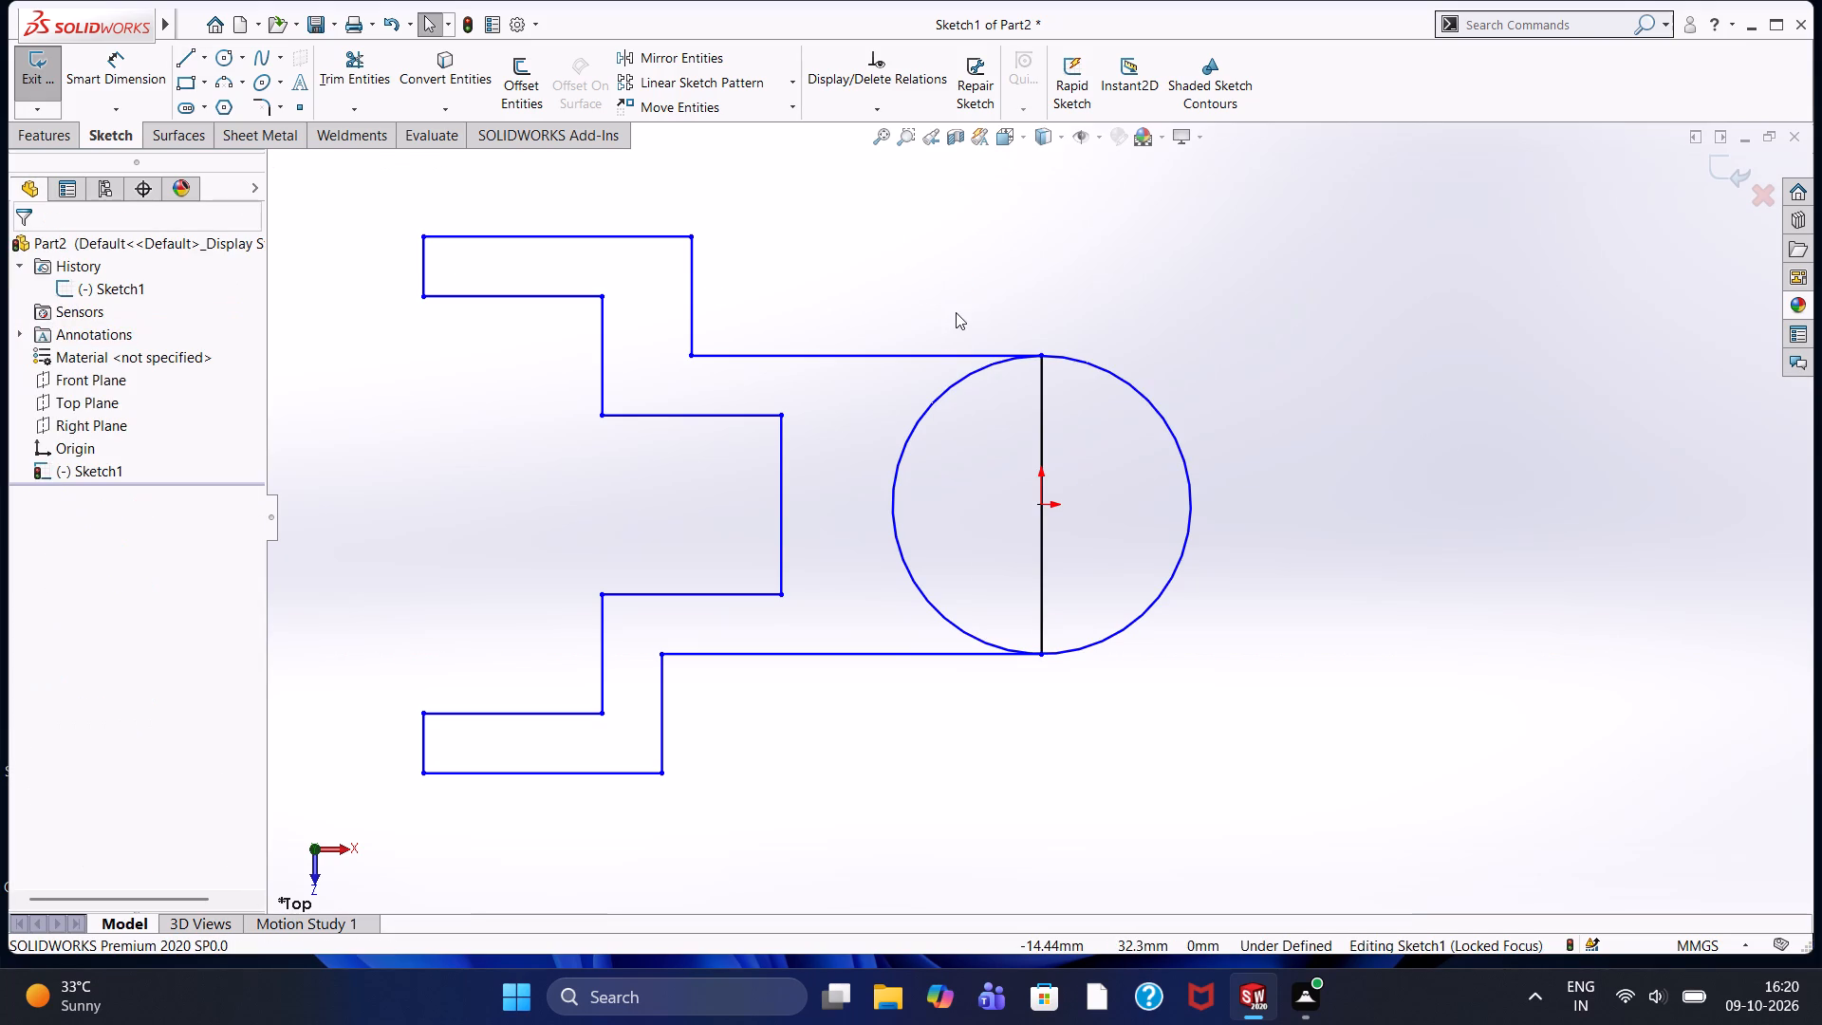
Delete the 50 mm circle, leaving only the line profile.
left_click(957, 386)
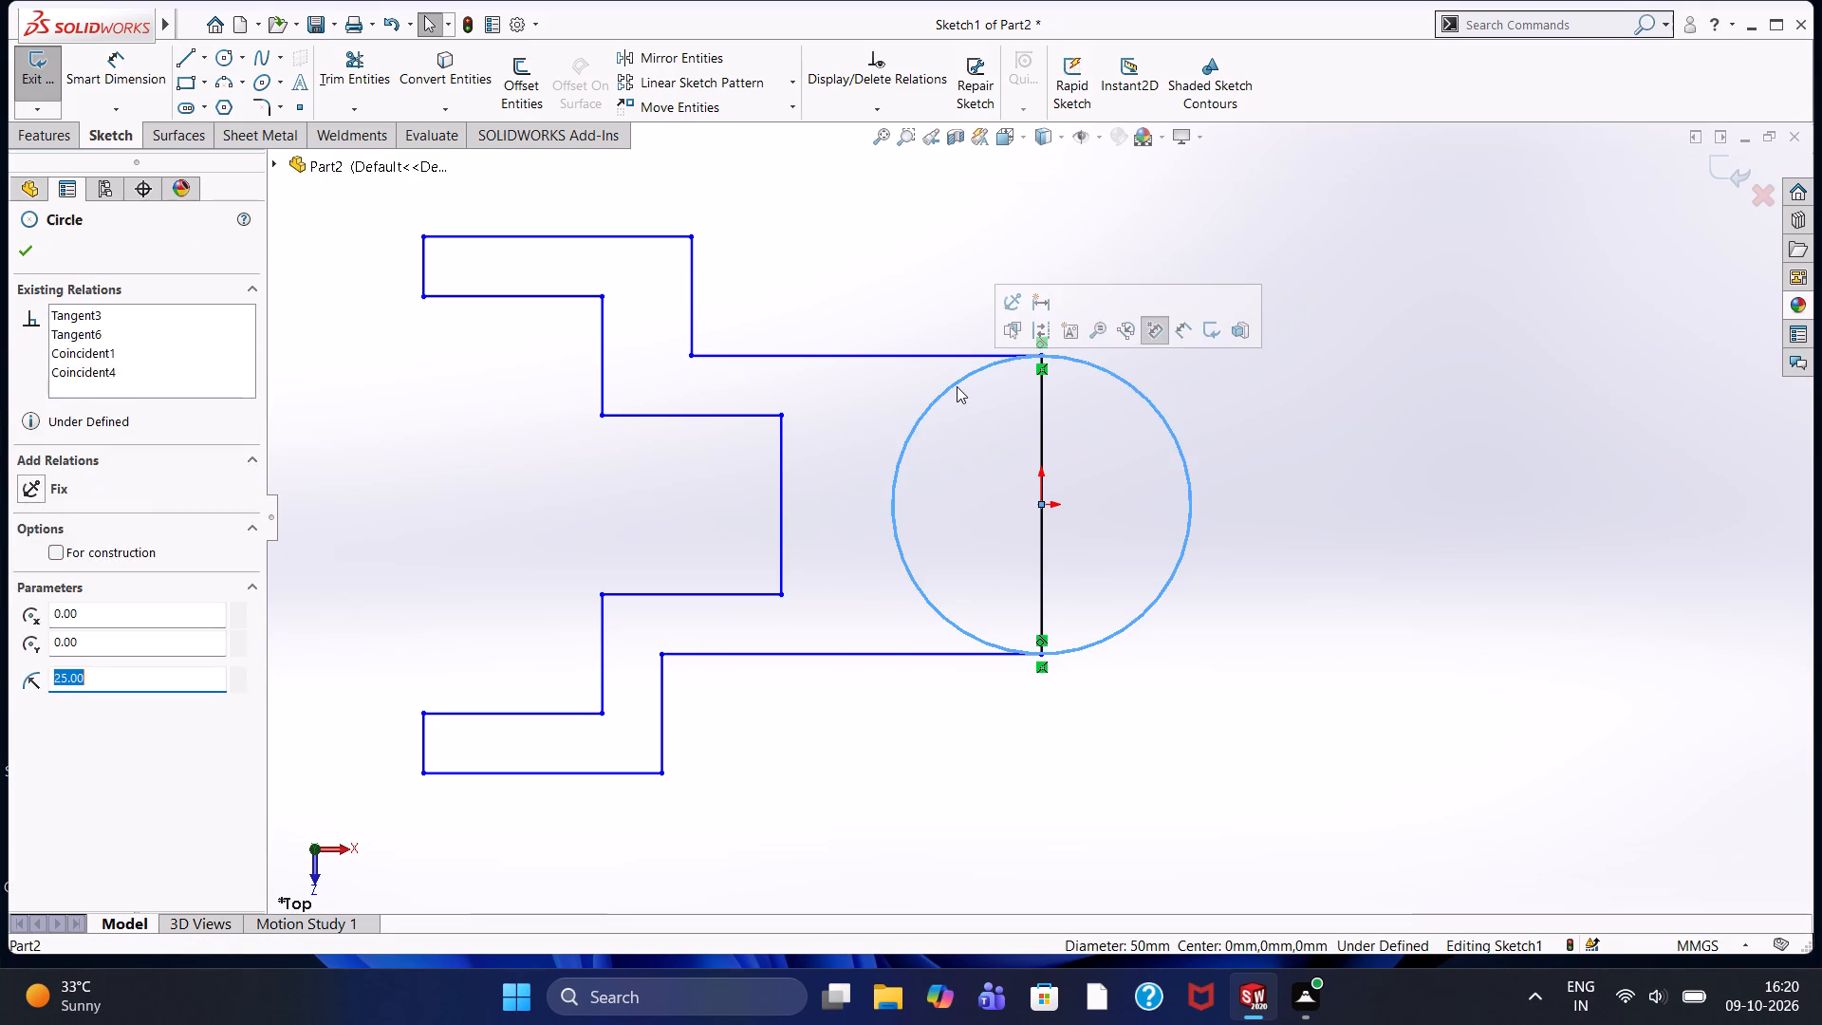
key("Delete")
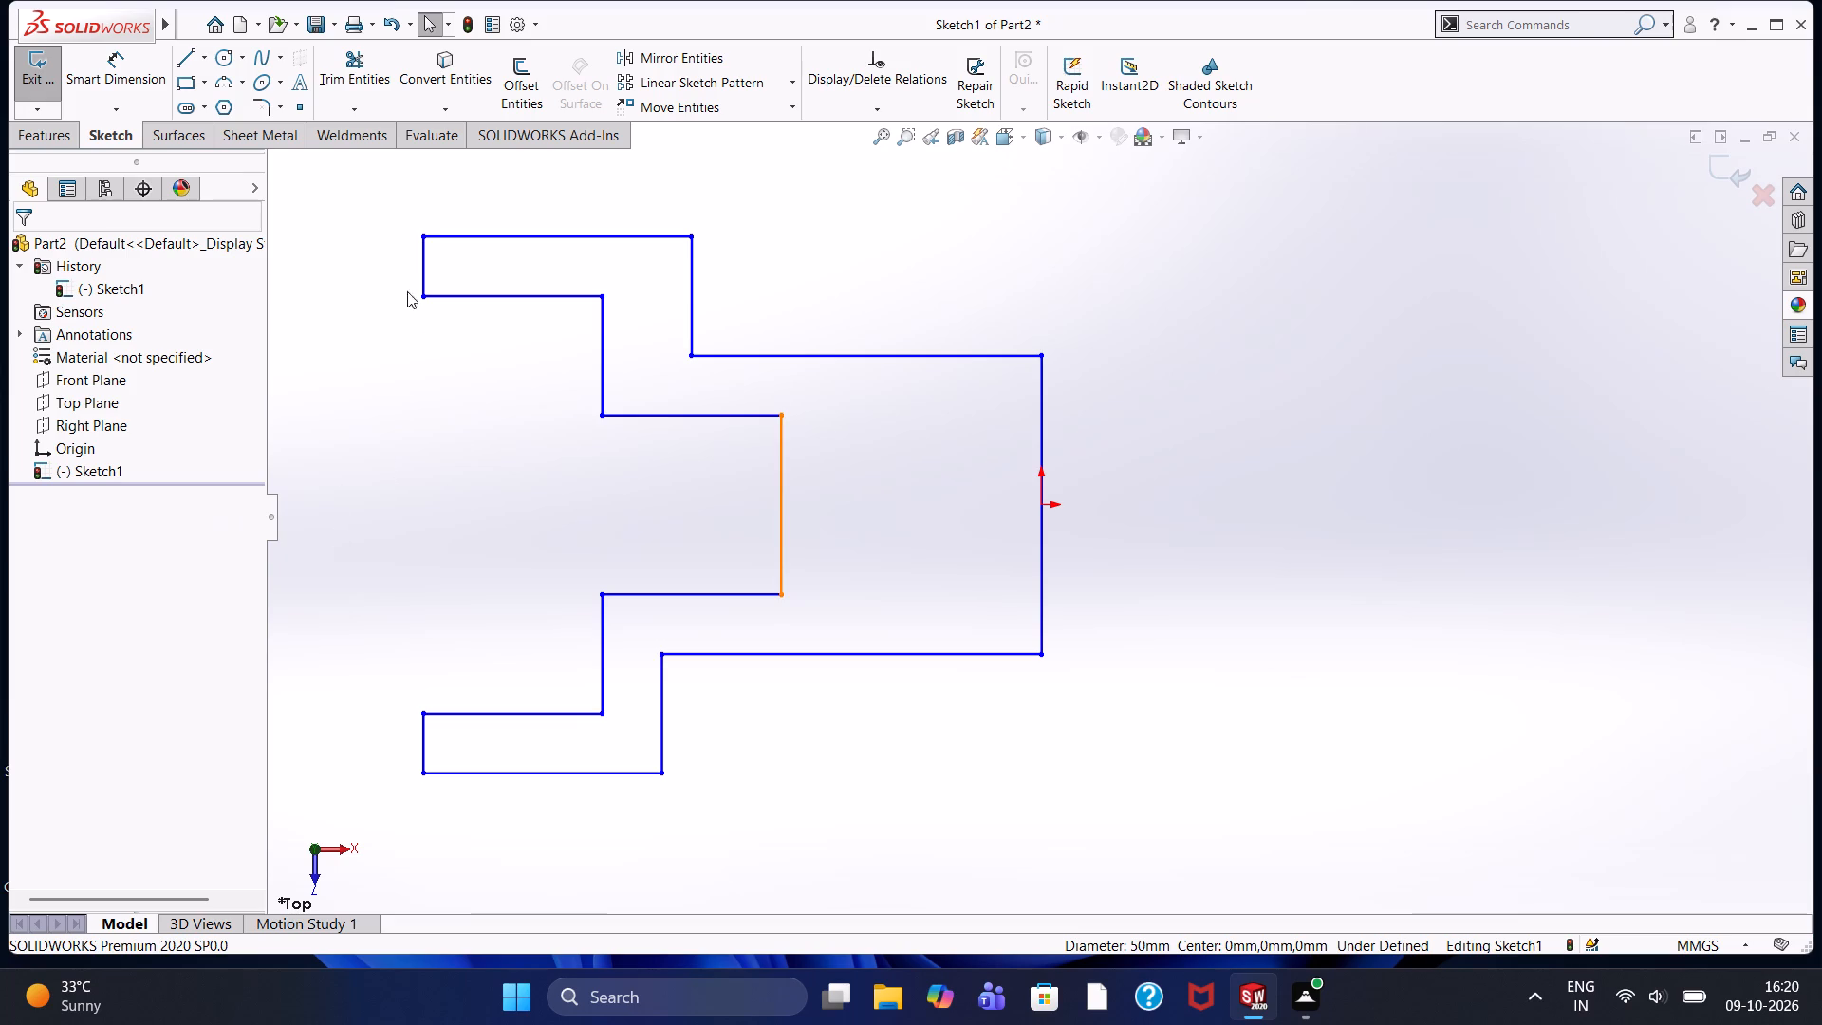
Extrude the closed stepped profile as a blind boss from the sketch plane.
left_click(58, 144)
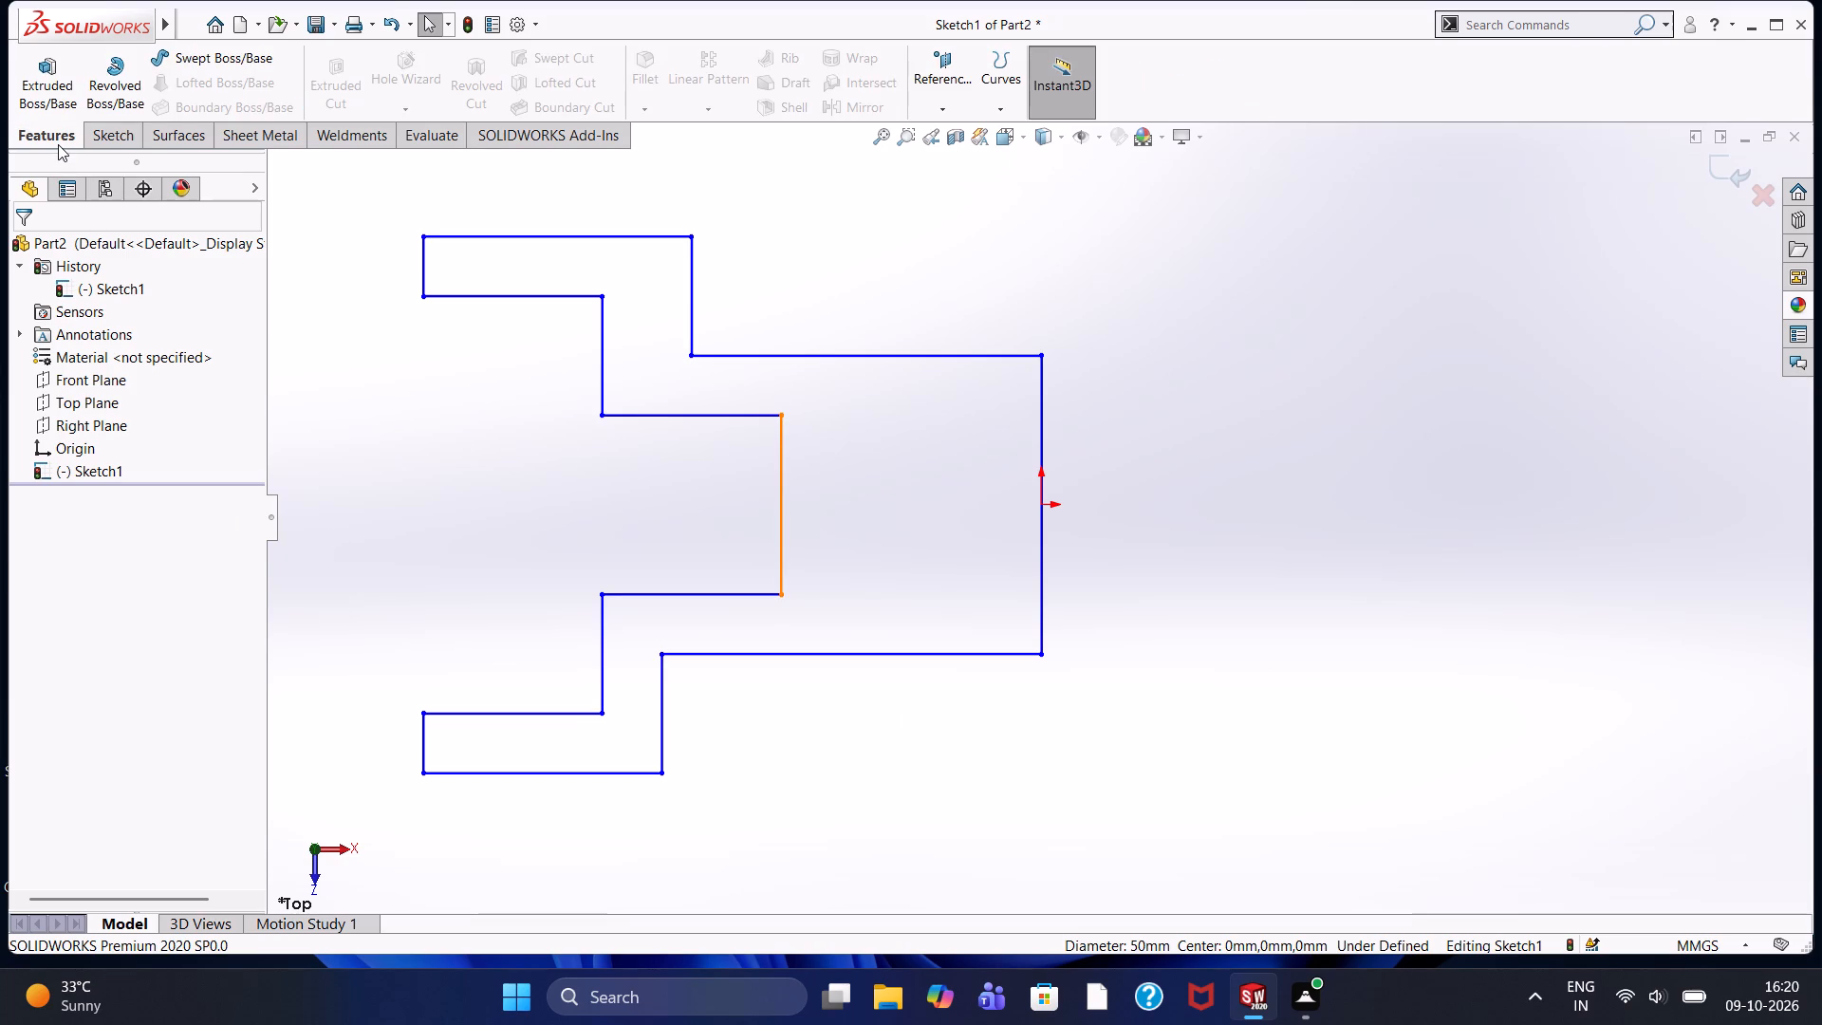
left_click(48, 95)
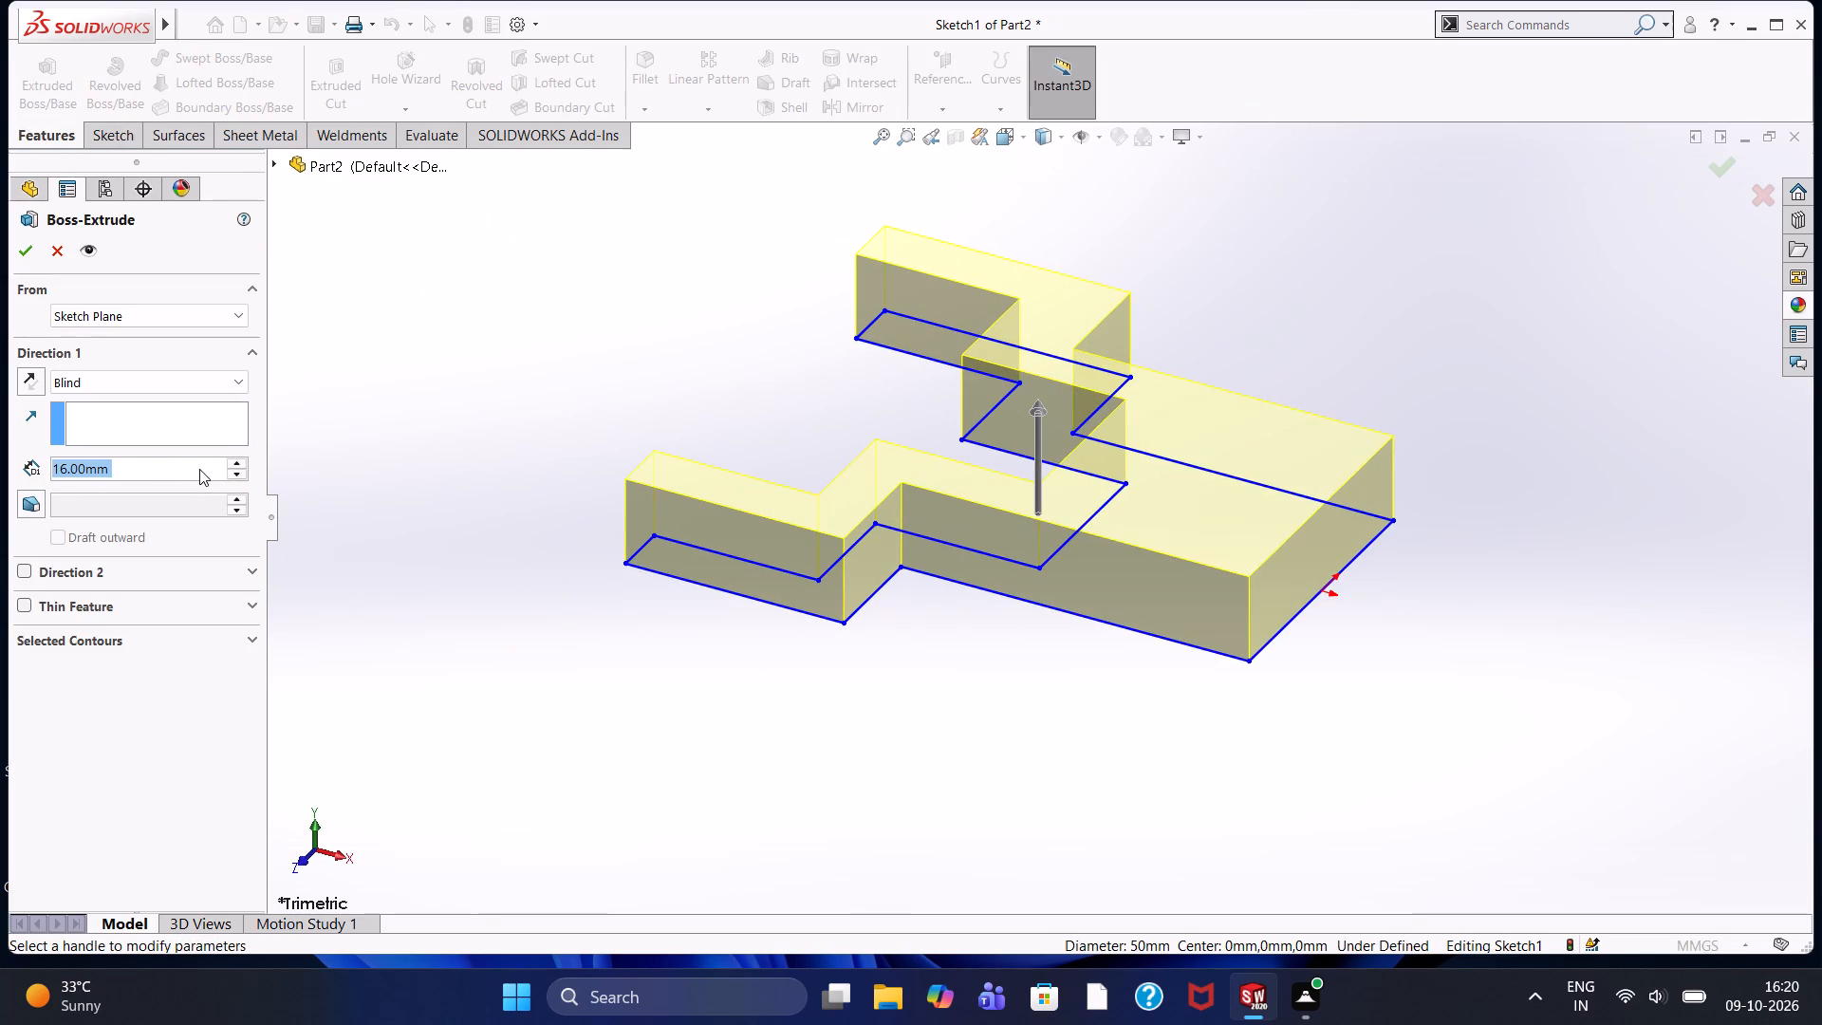
left_click(199, 469)
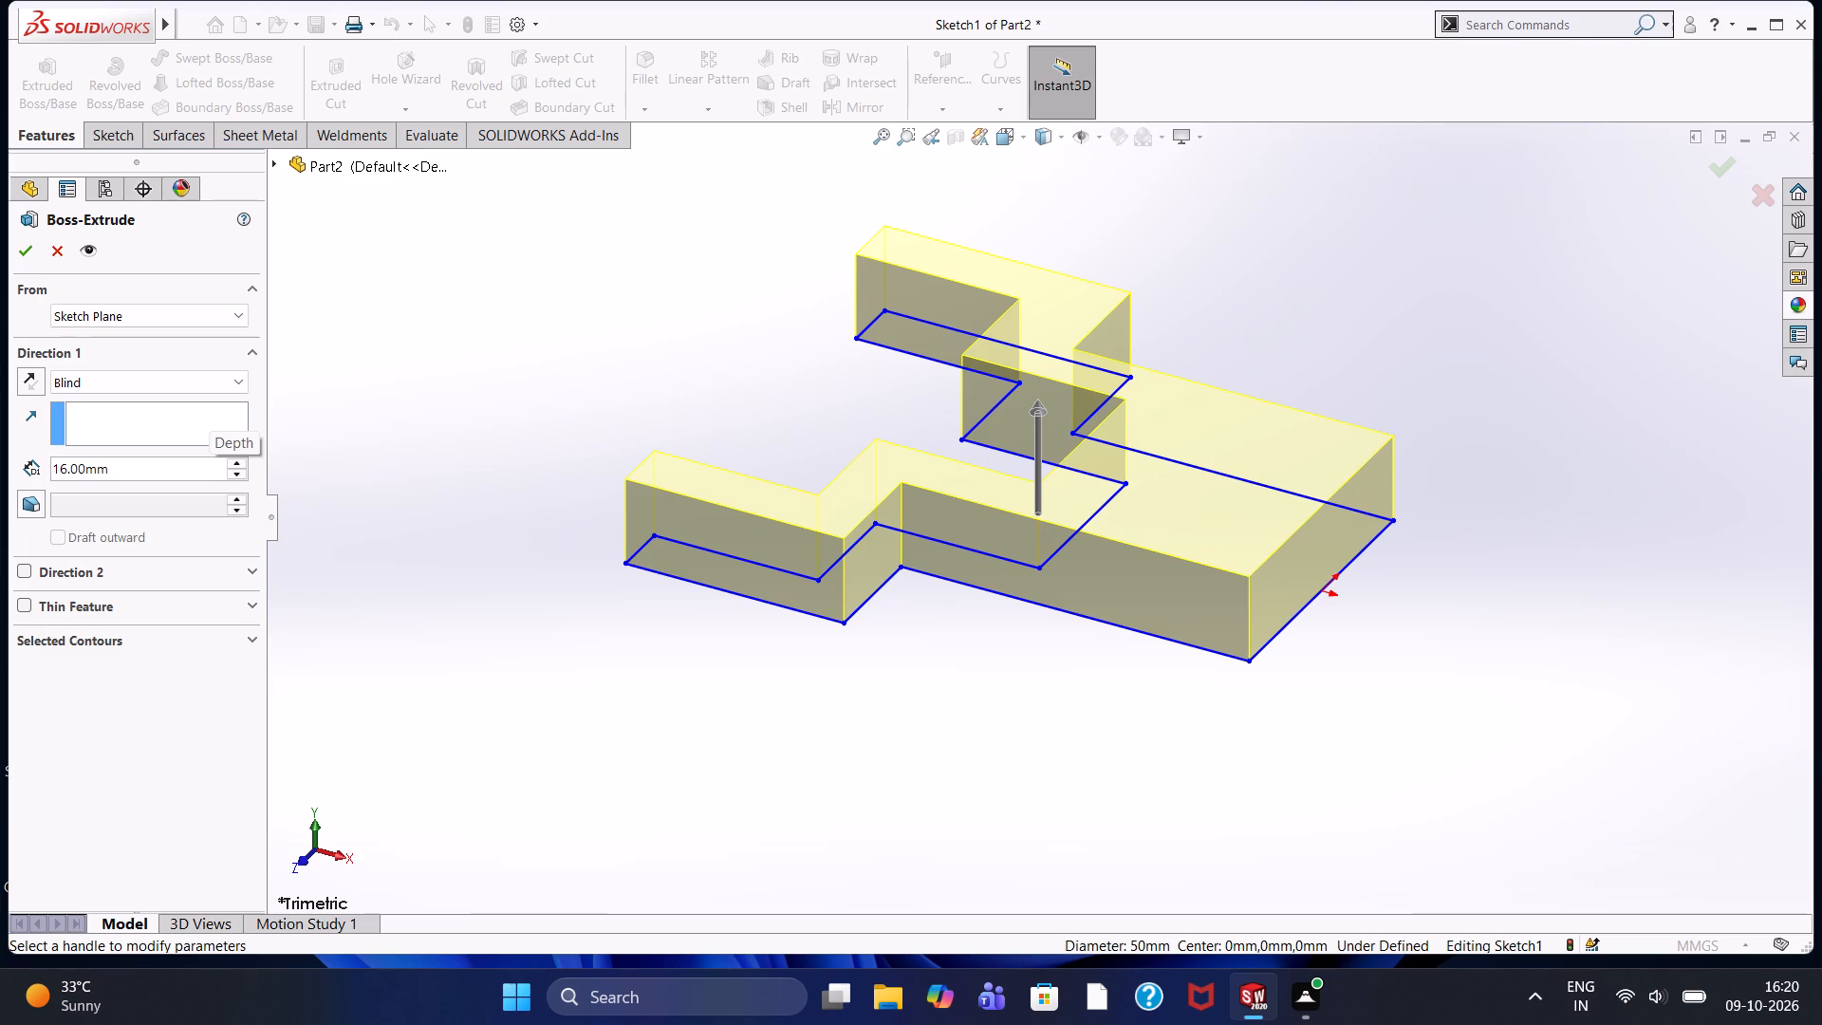
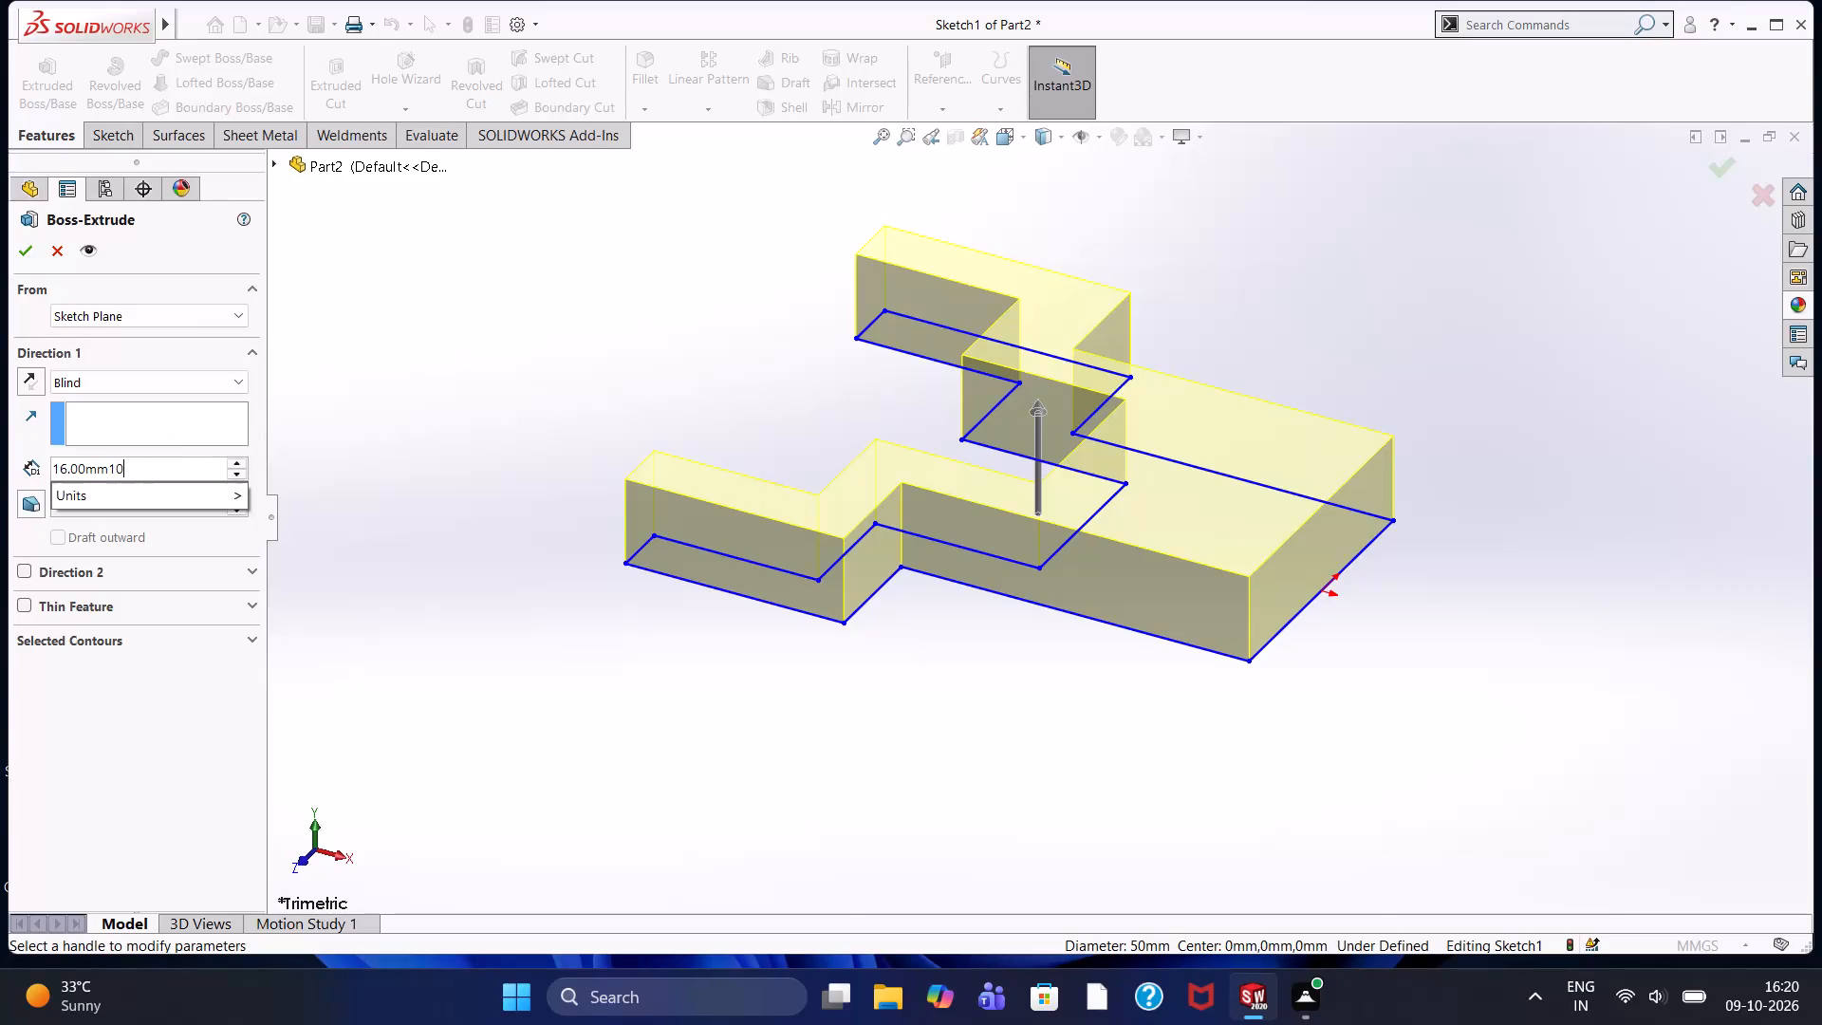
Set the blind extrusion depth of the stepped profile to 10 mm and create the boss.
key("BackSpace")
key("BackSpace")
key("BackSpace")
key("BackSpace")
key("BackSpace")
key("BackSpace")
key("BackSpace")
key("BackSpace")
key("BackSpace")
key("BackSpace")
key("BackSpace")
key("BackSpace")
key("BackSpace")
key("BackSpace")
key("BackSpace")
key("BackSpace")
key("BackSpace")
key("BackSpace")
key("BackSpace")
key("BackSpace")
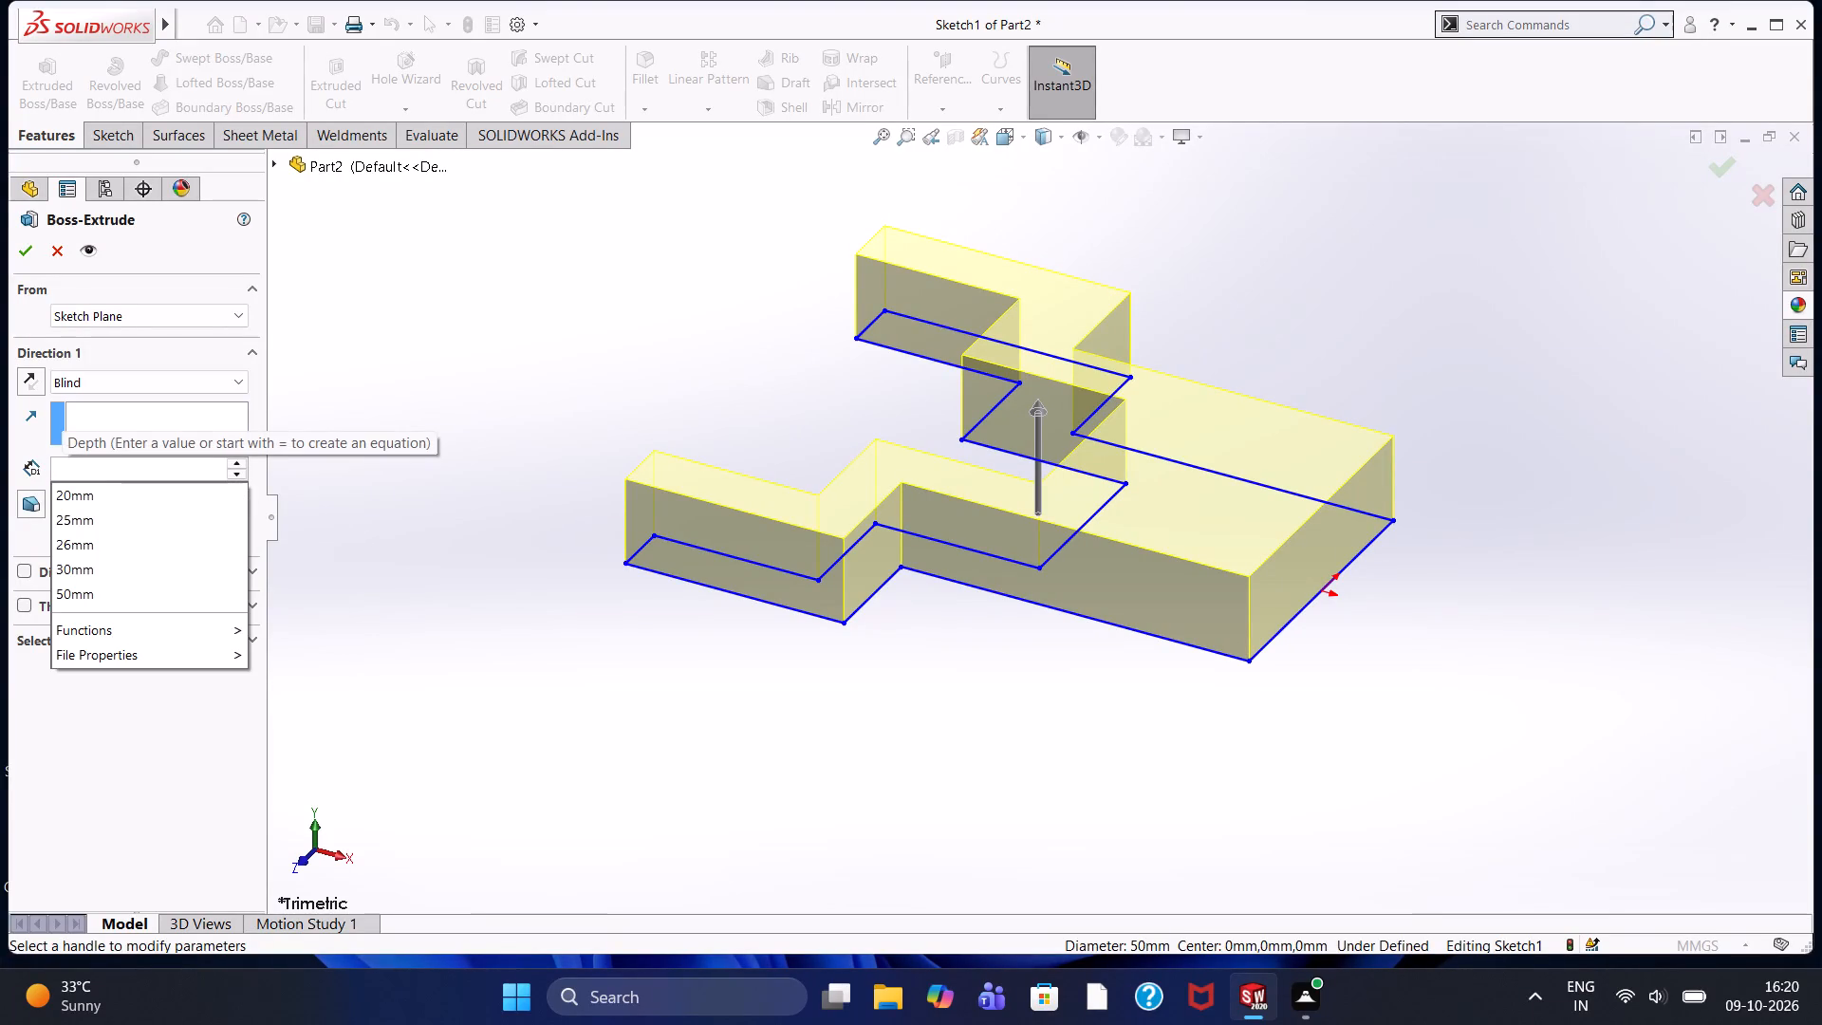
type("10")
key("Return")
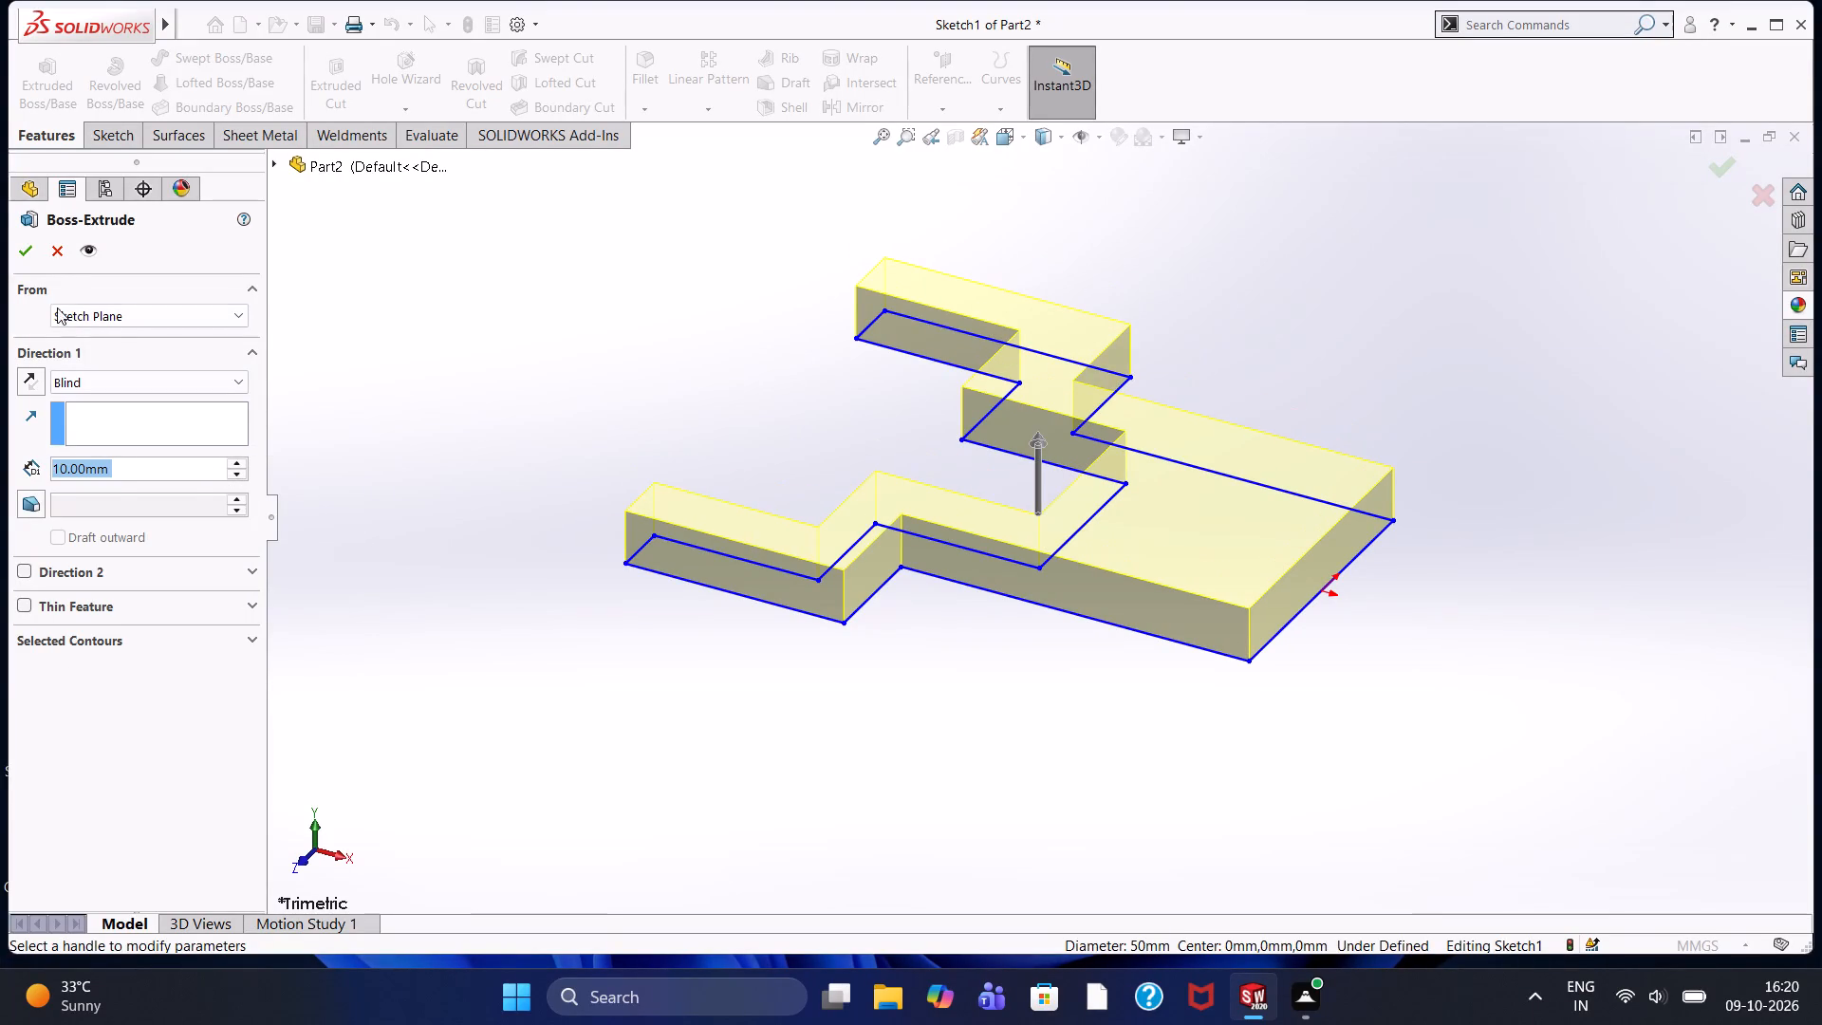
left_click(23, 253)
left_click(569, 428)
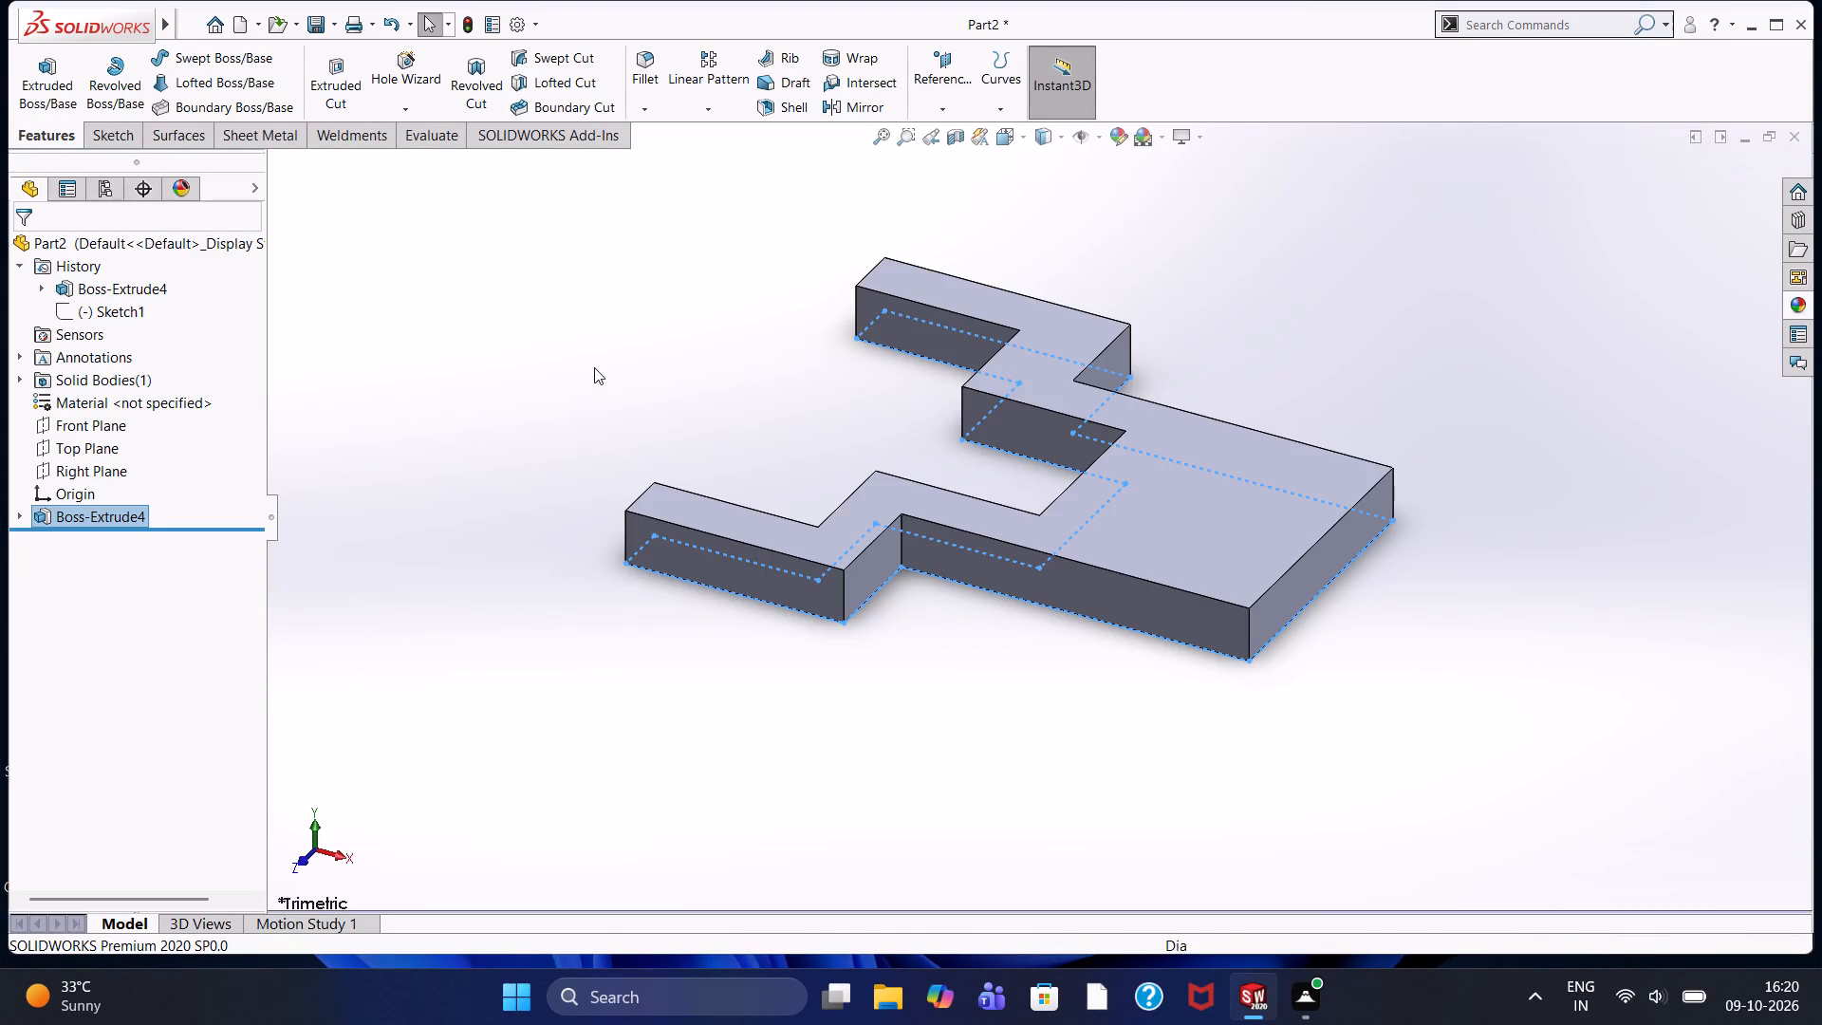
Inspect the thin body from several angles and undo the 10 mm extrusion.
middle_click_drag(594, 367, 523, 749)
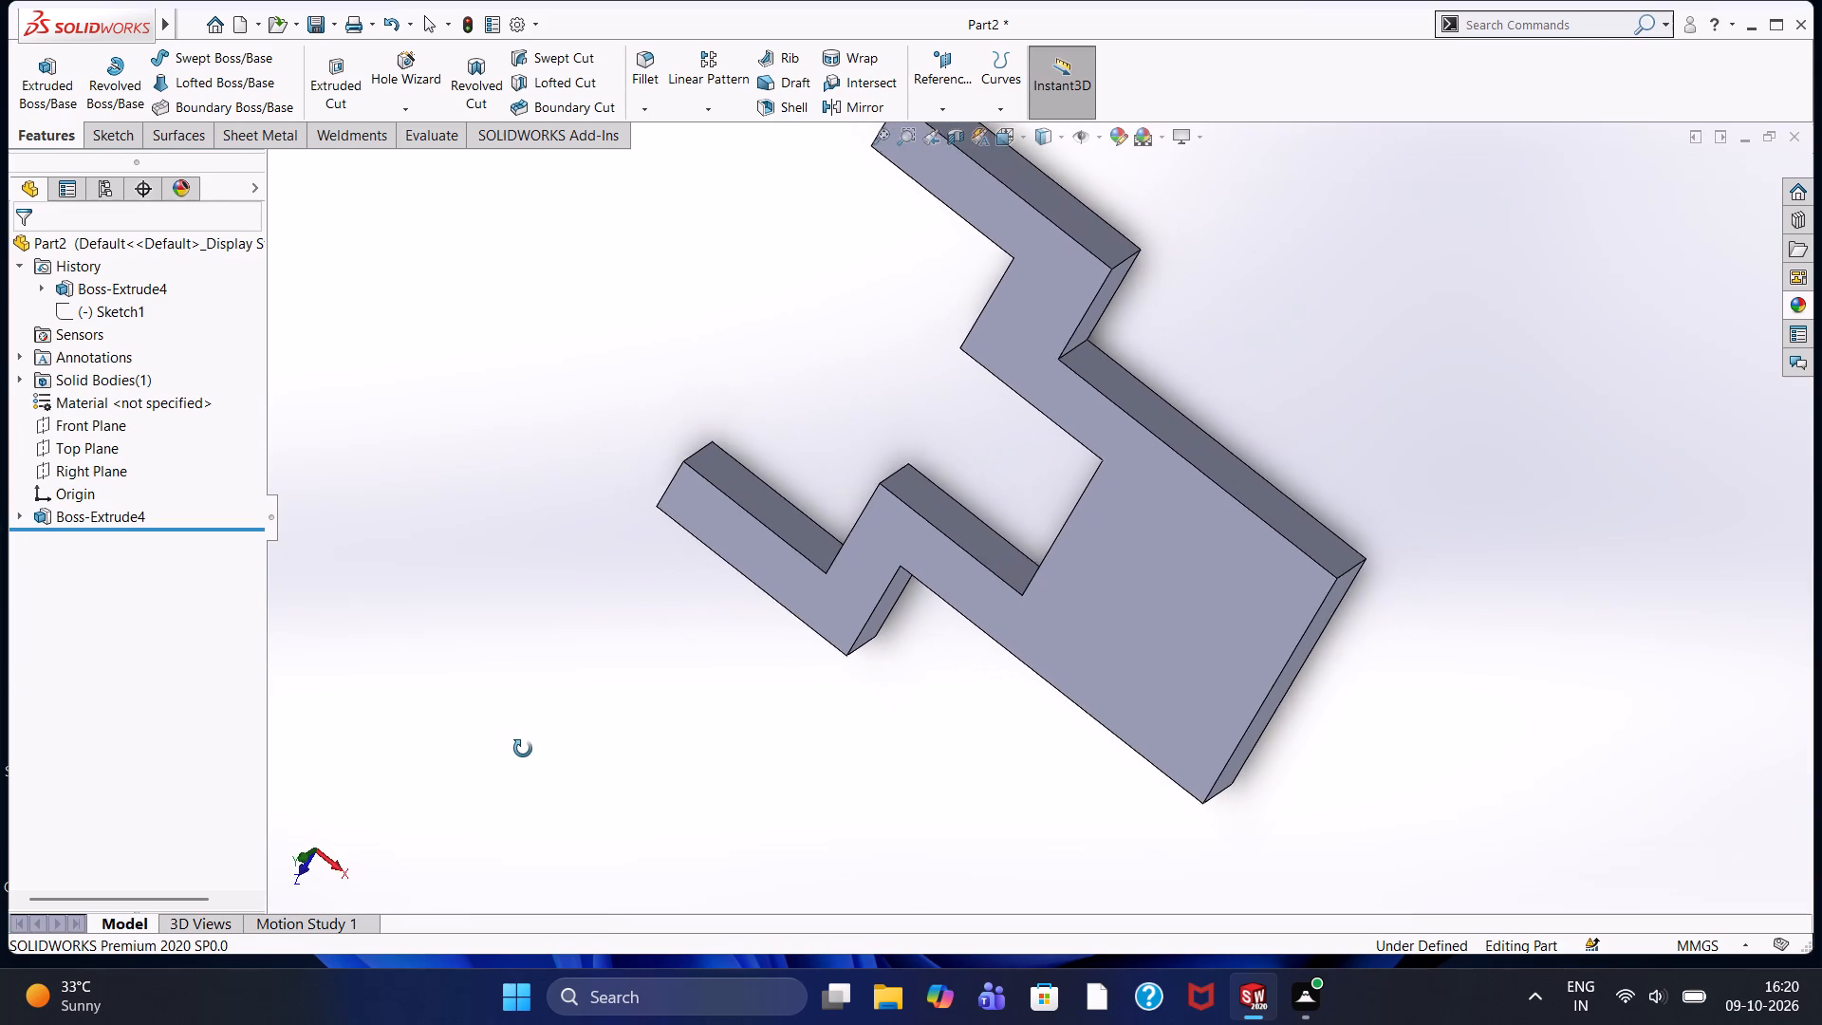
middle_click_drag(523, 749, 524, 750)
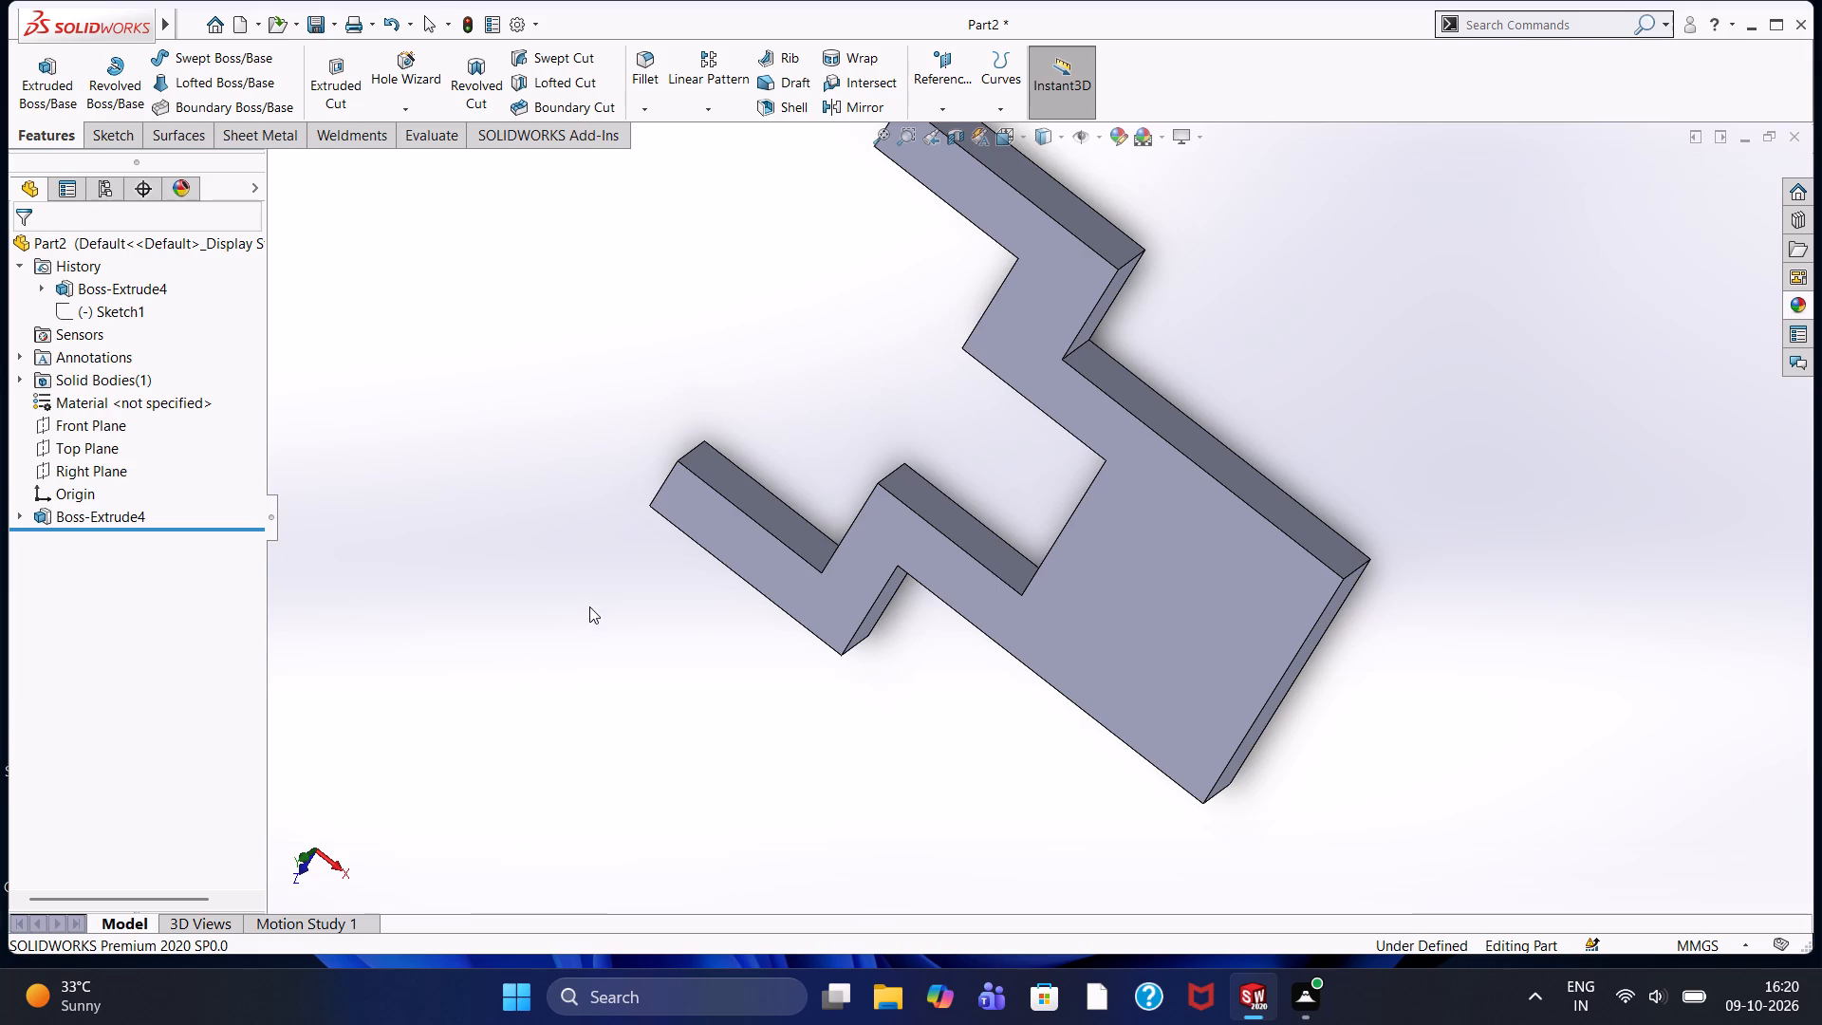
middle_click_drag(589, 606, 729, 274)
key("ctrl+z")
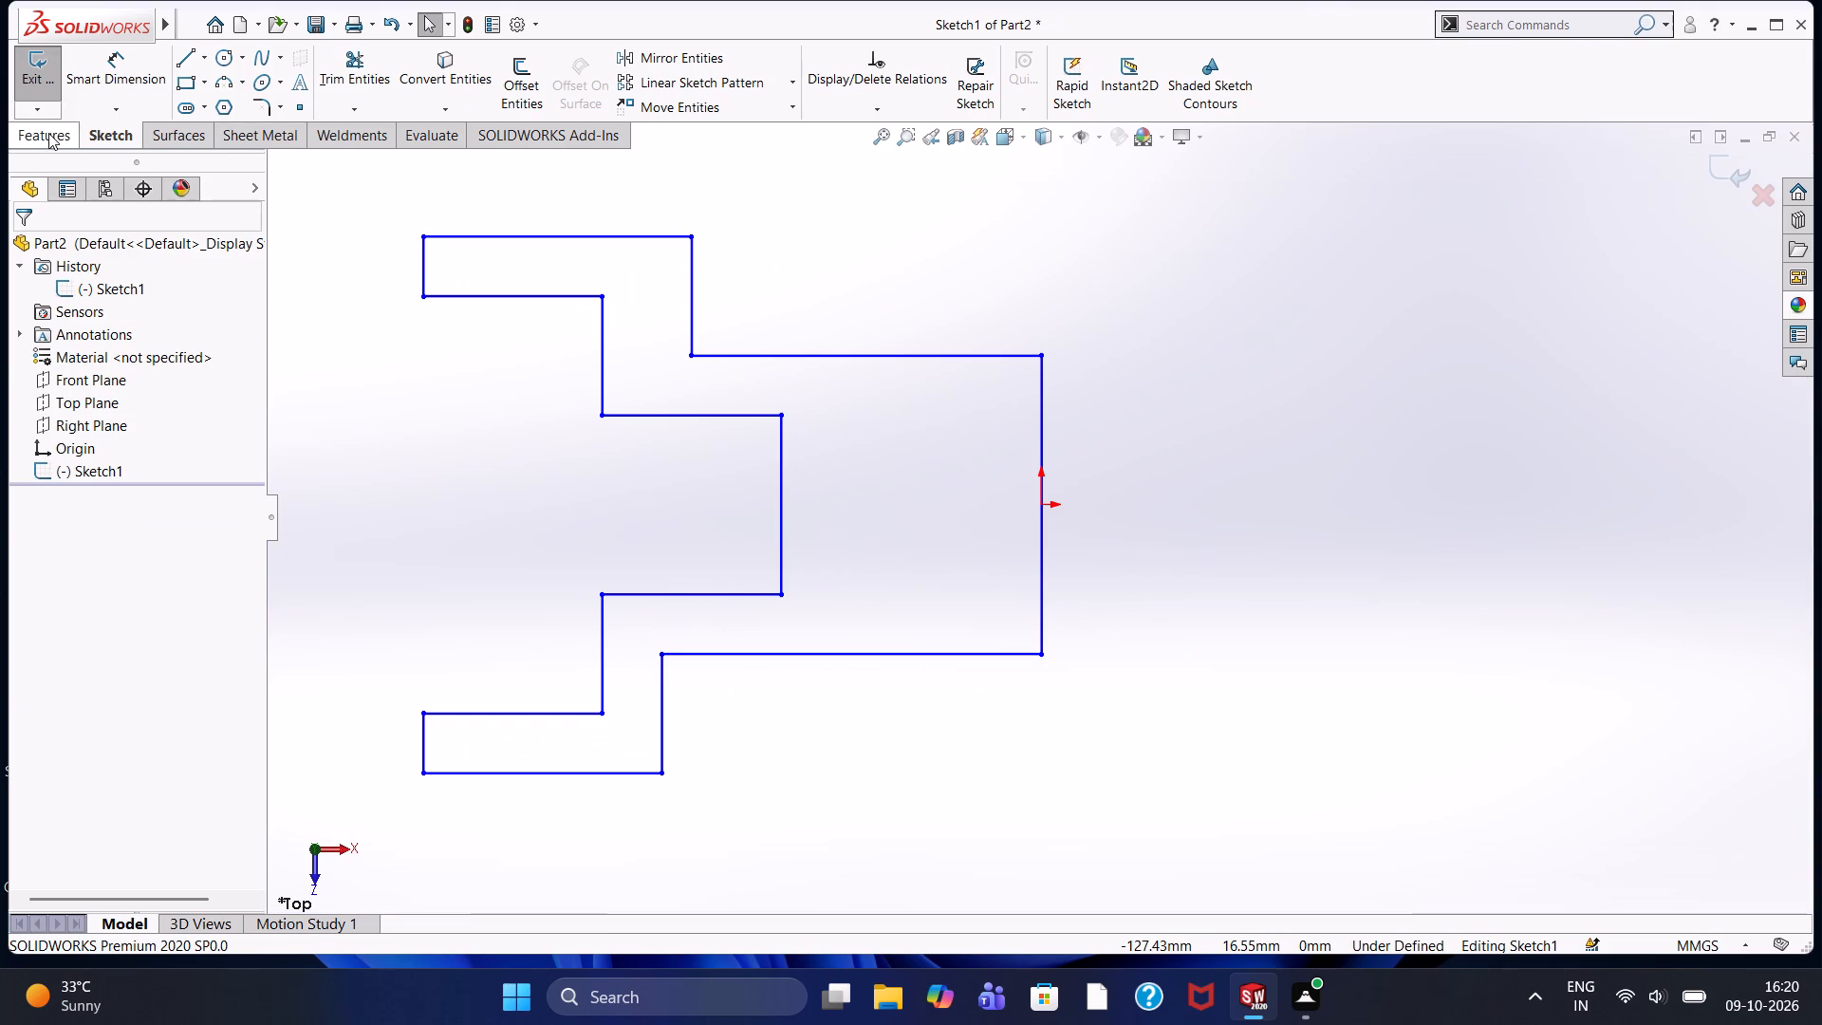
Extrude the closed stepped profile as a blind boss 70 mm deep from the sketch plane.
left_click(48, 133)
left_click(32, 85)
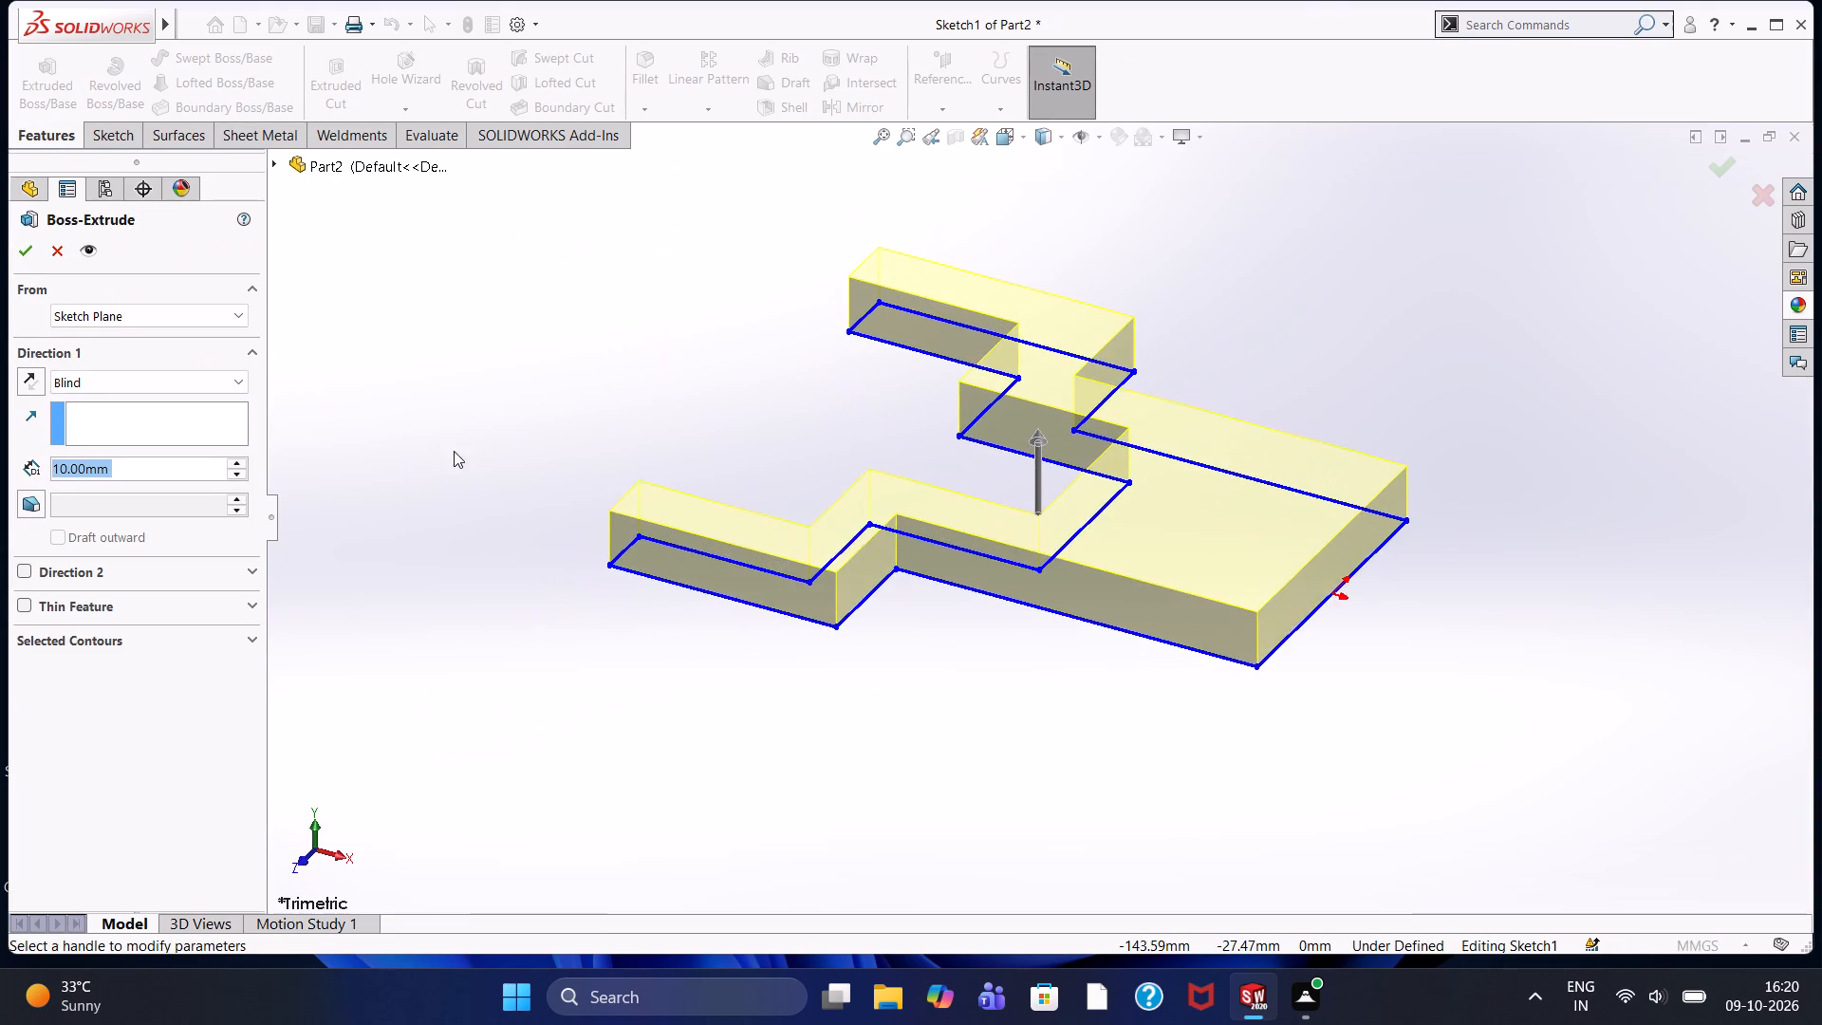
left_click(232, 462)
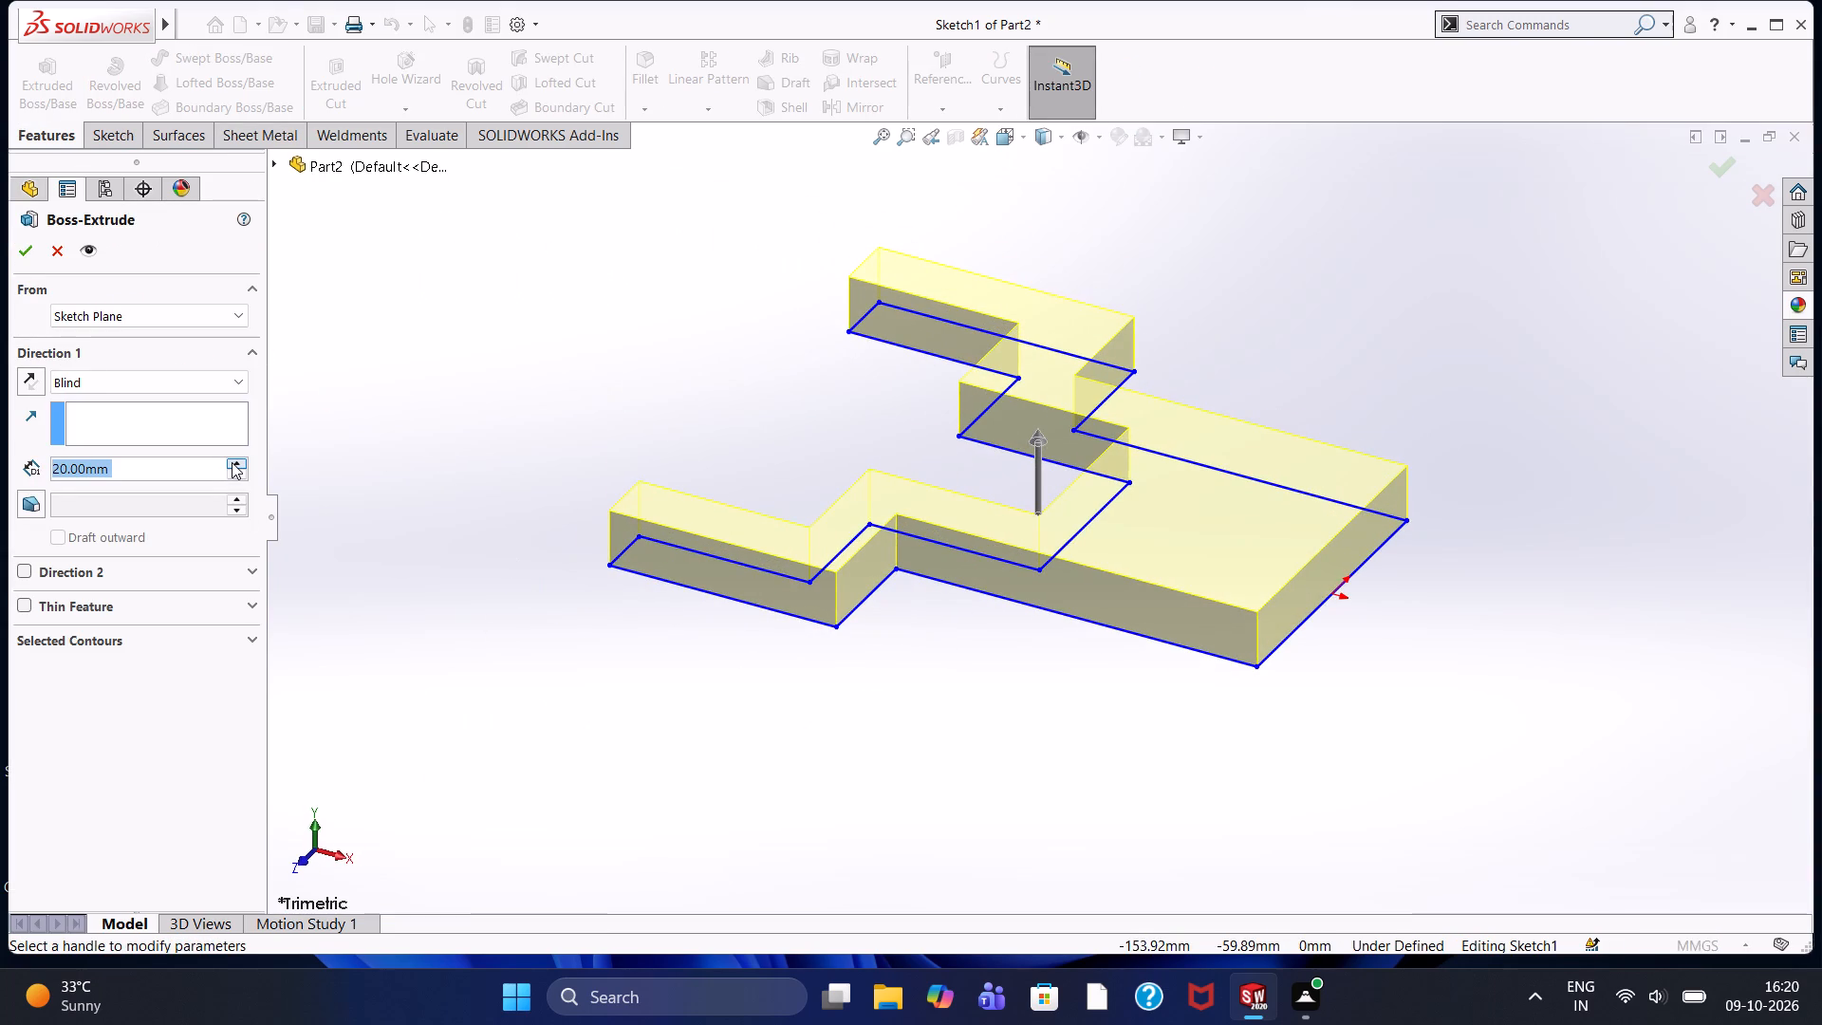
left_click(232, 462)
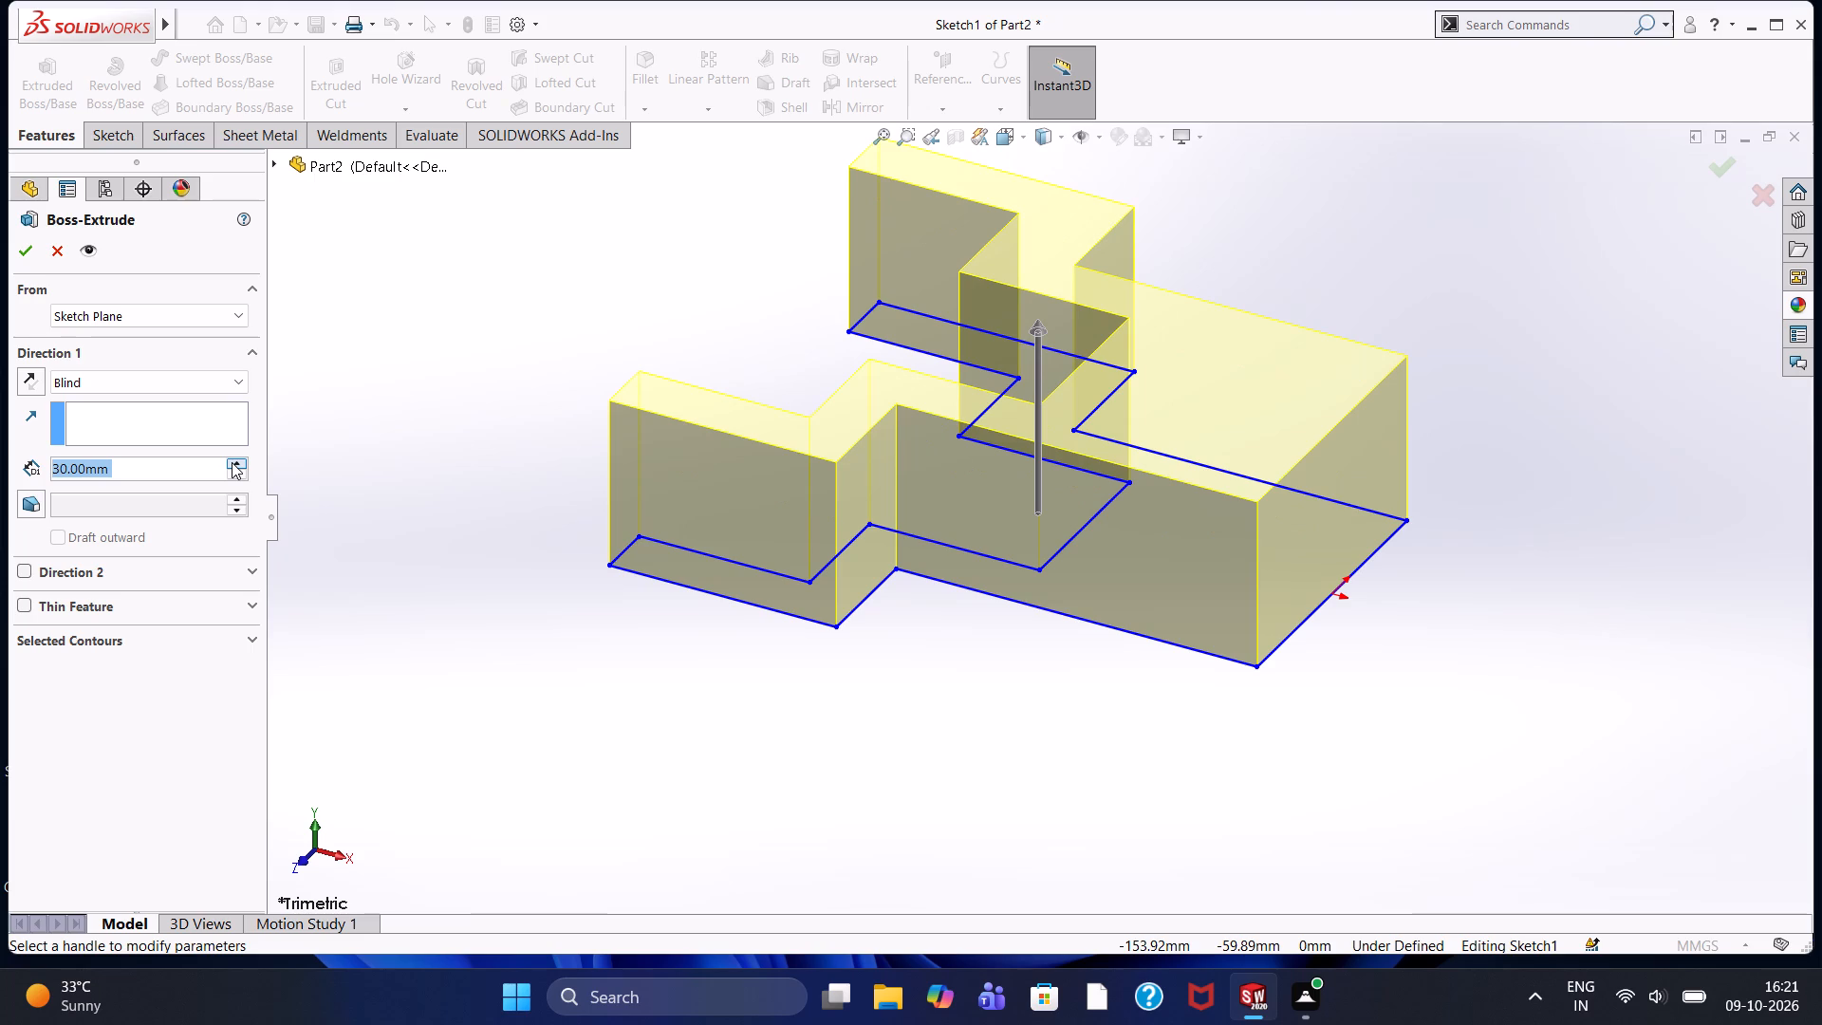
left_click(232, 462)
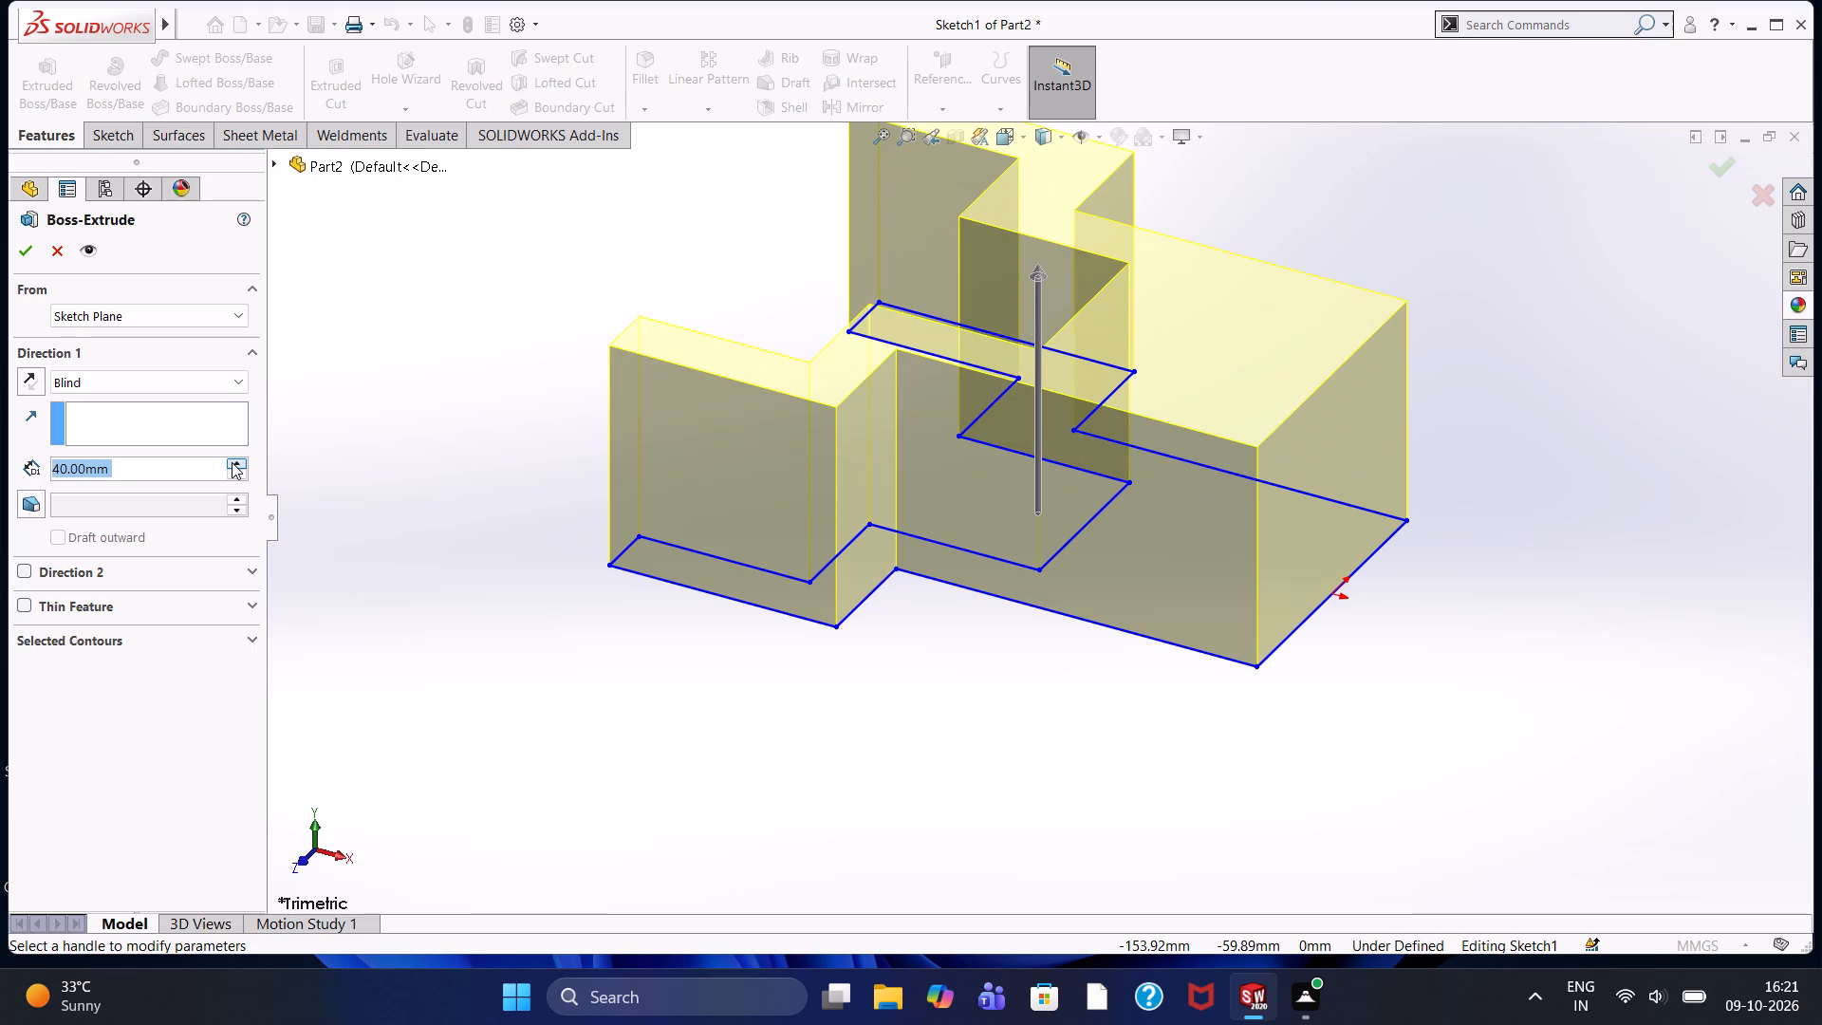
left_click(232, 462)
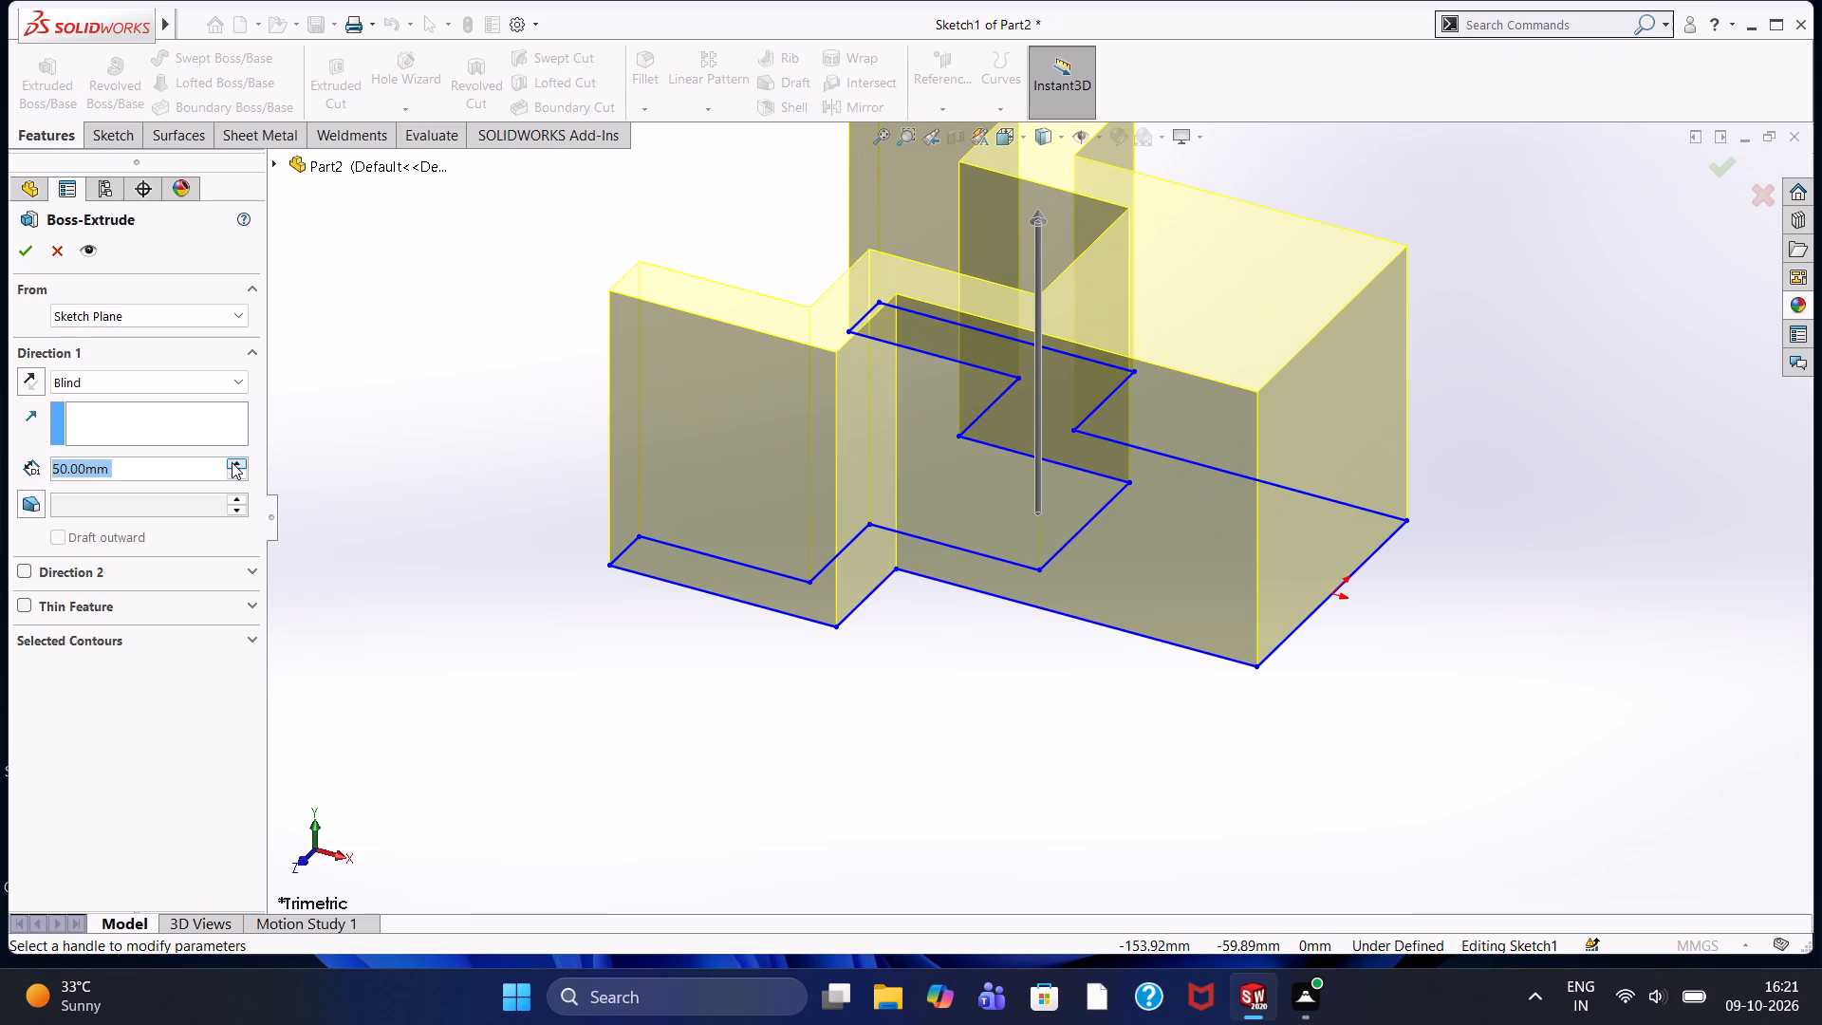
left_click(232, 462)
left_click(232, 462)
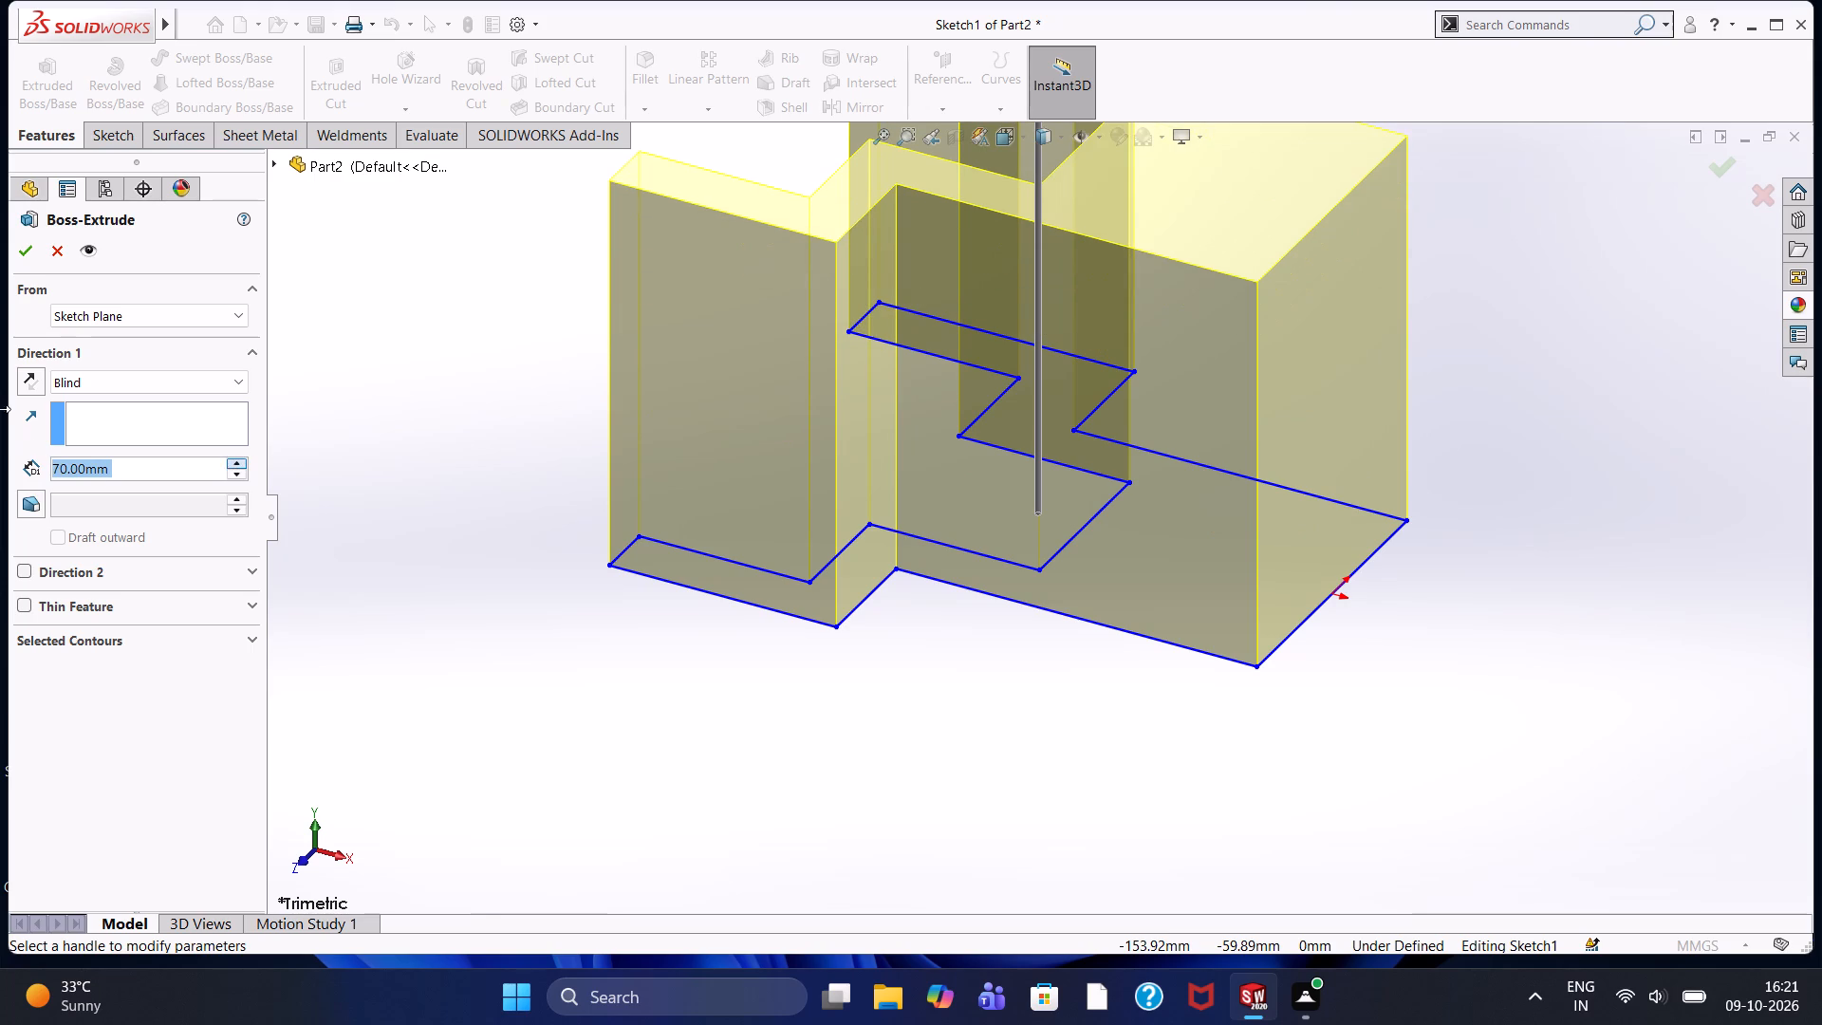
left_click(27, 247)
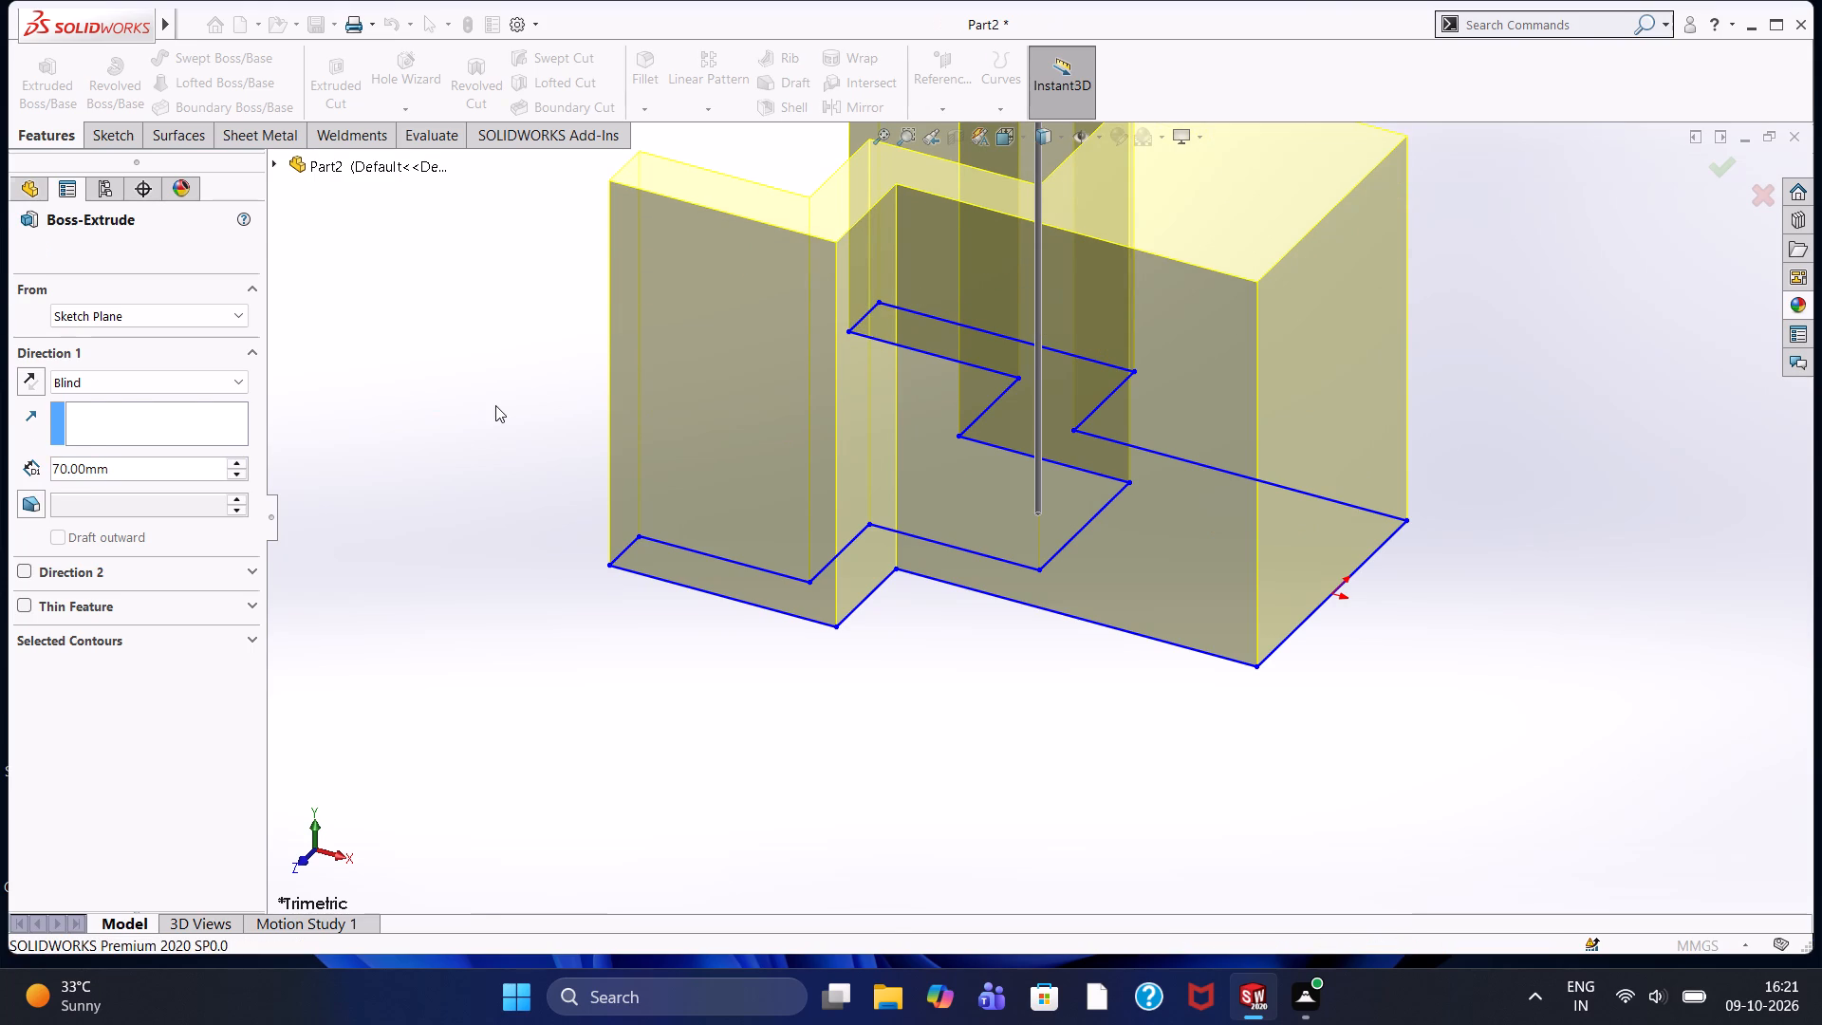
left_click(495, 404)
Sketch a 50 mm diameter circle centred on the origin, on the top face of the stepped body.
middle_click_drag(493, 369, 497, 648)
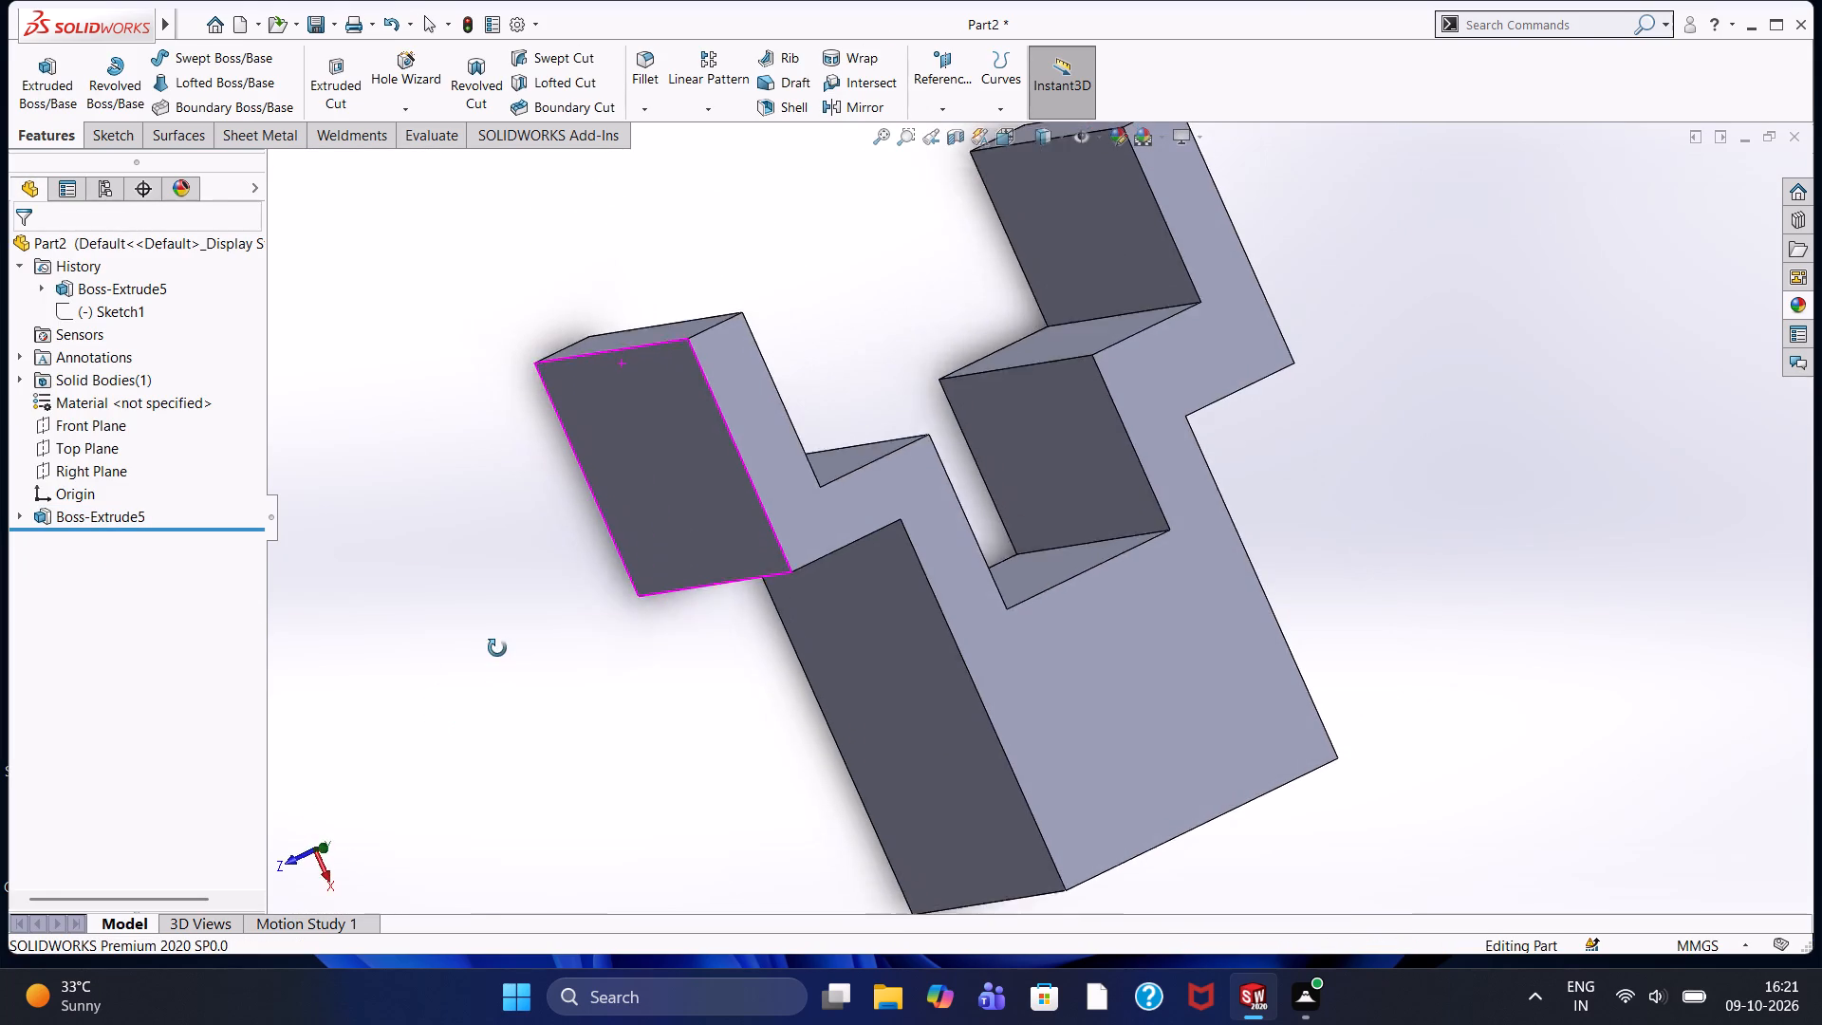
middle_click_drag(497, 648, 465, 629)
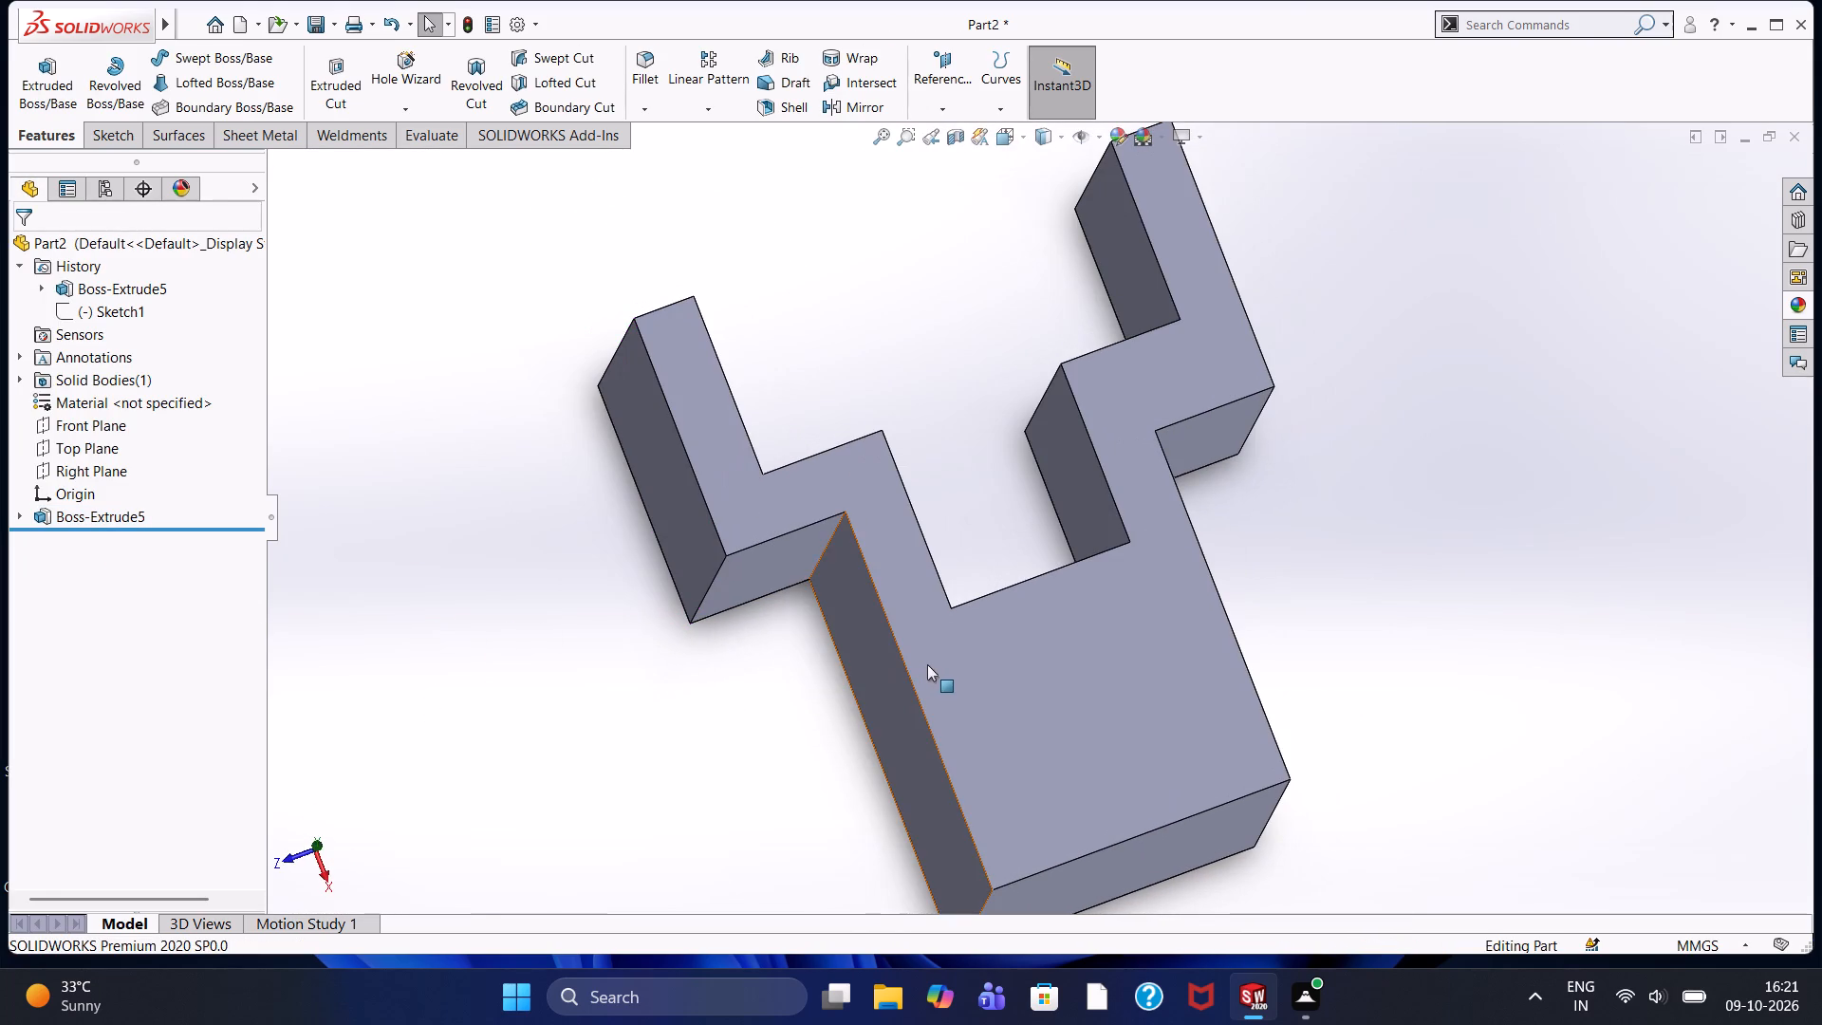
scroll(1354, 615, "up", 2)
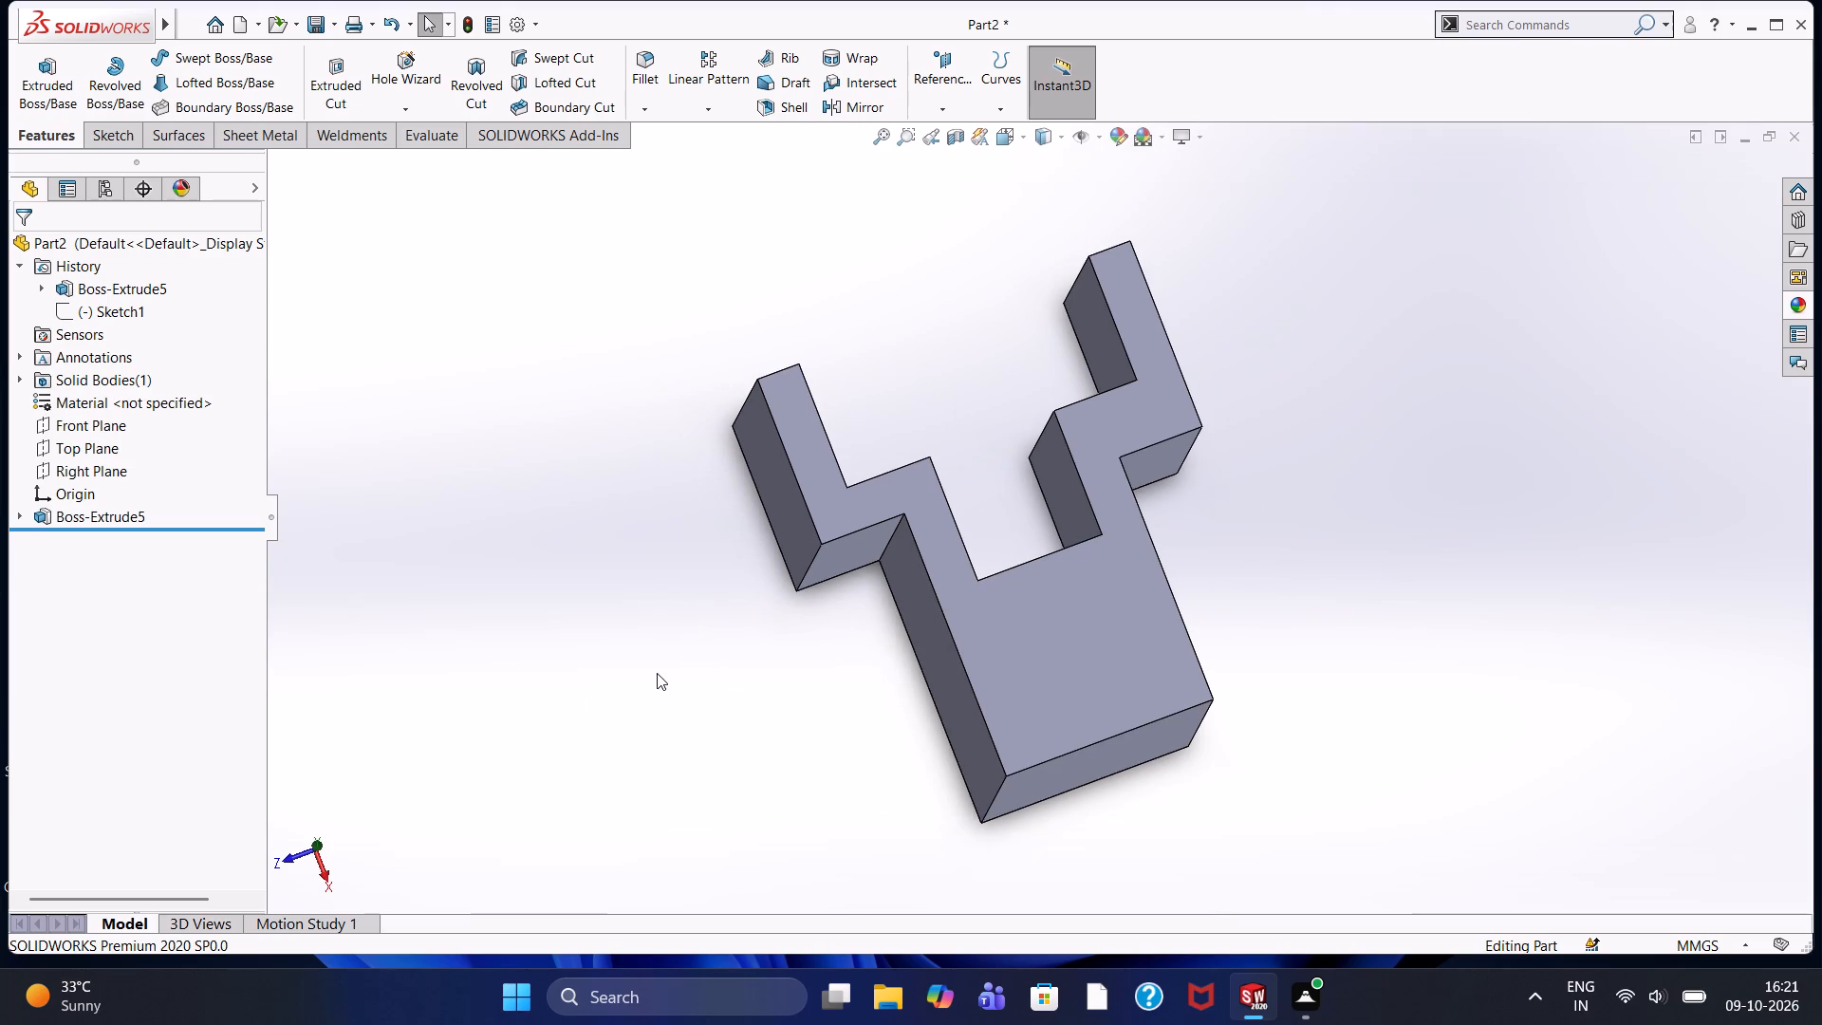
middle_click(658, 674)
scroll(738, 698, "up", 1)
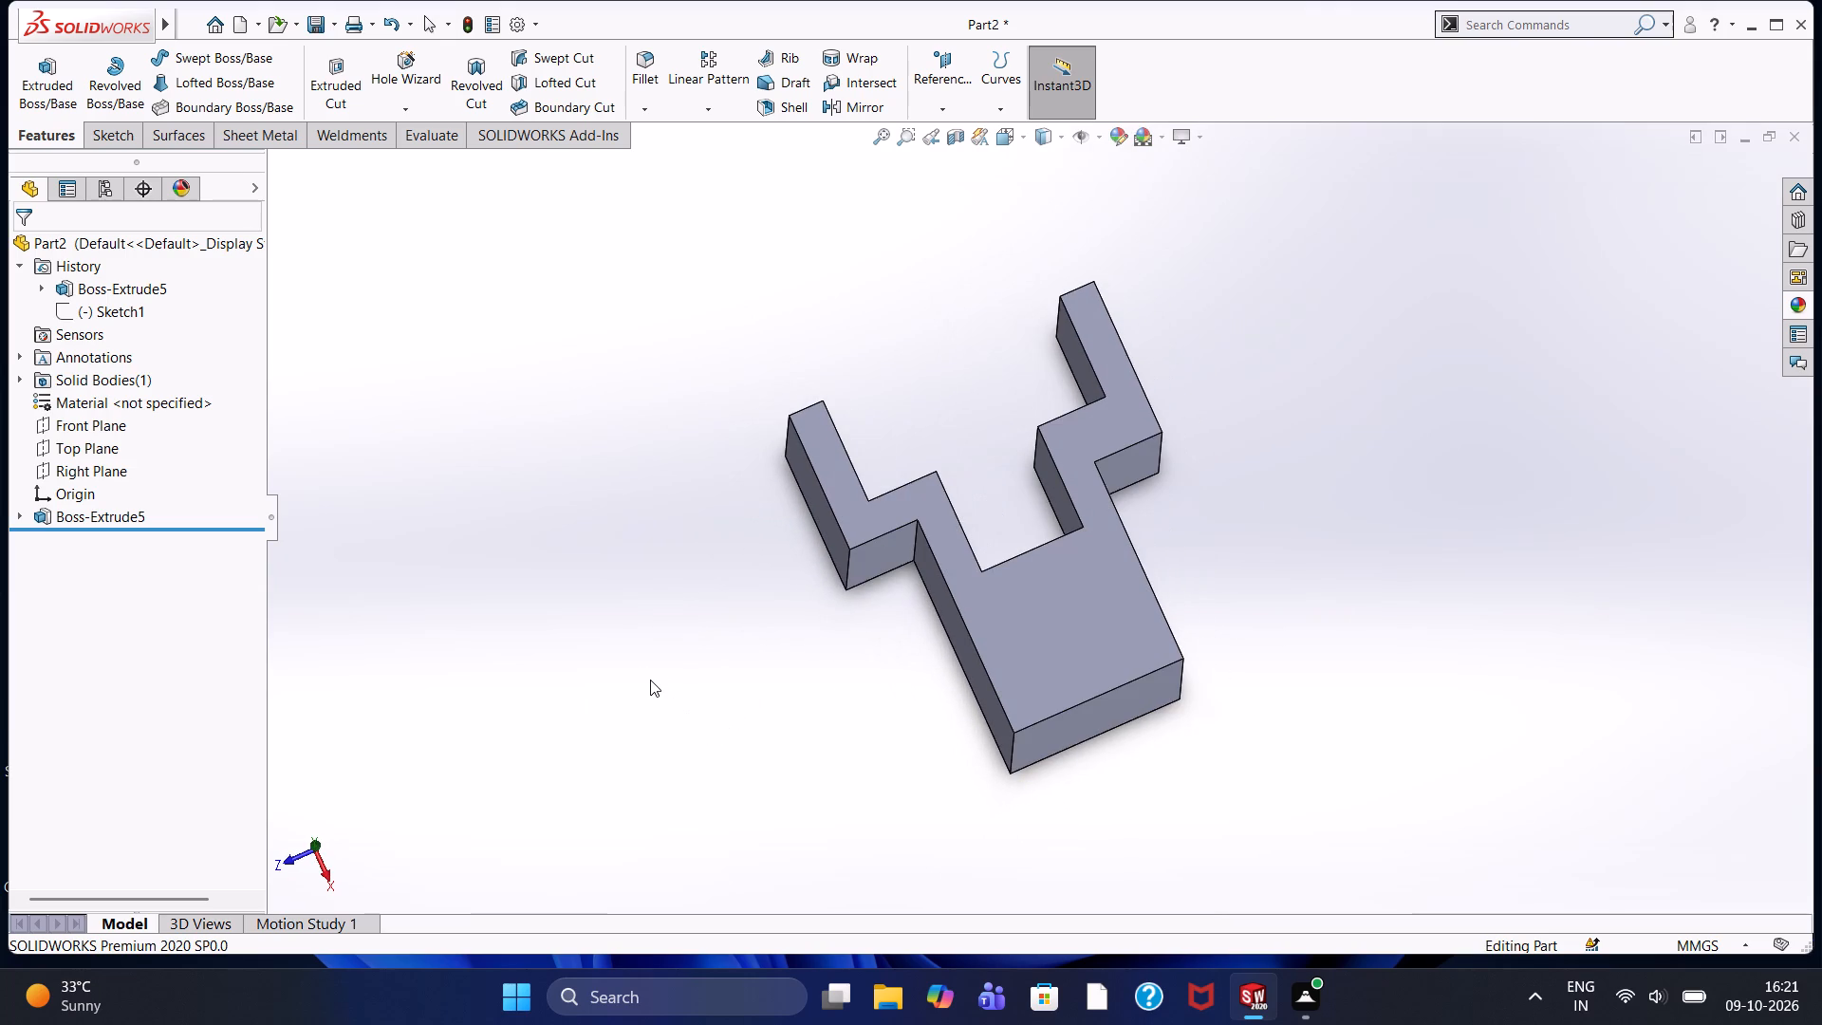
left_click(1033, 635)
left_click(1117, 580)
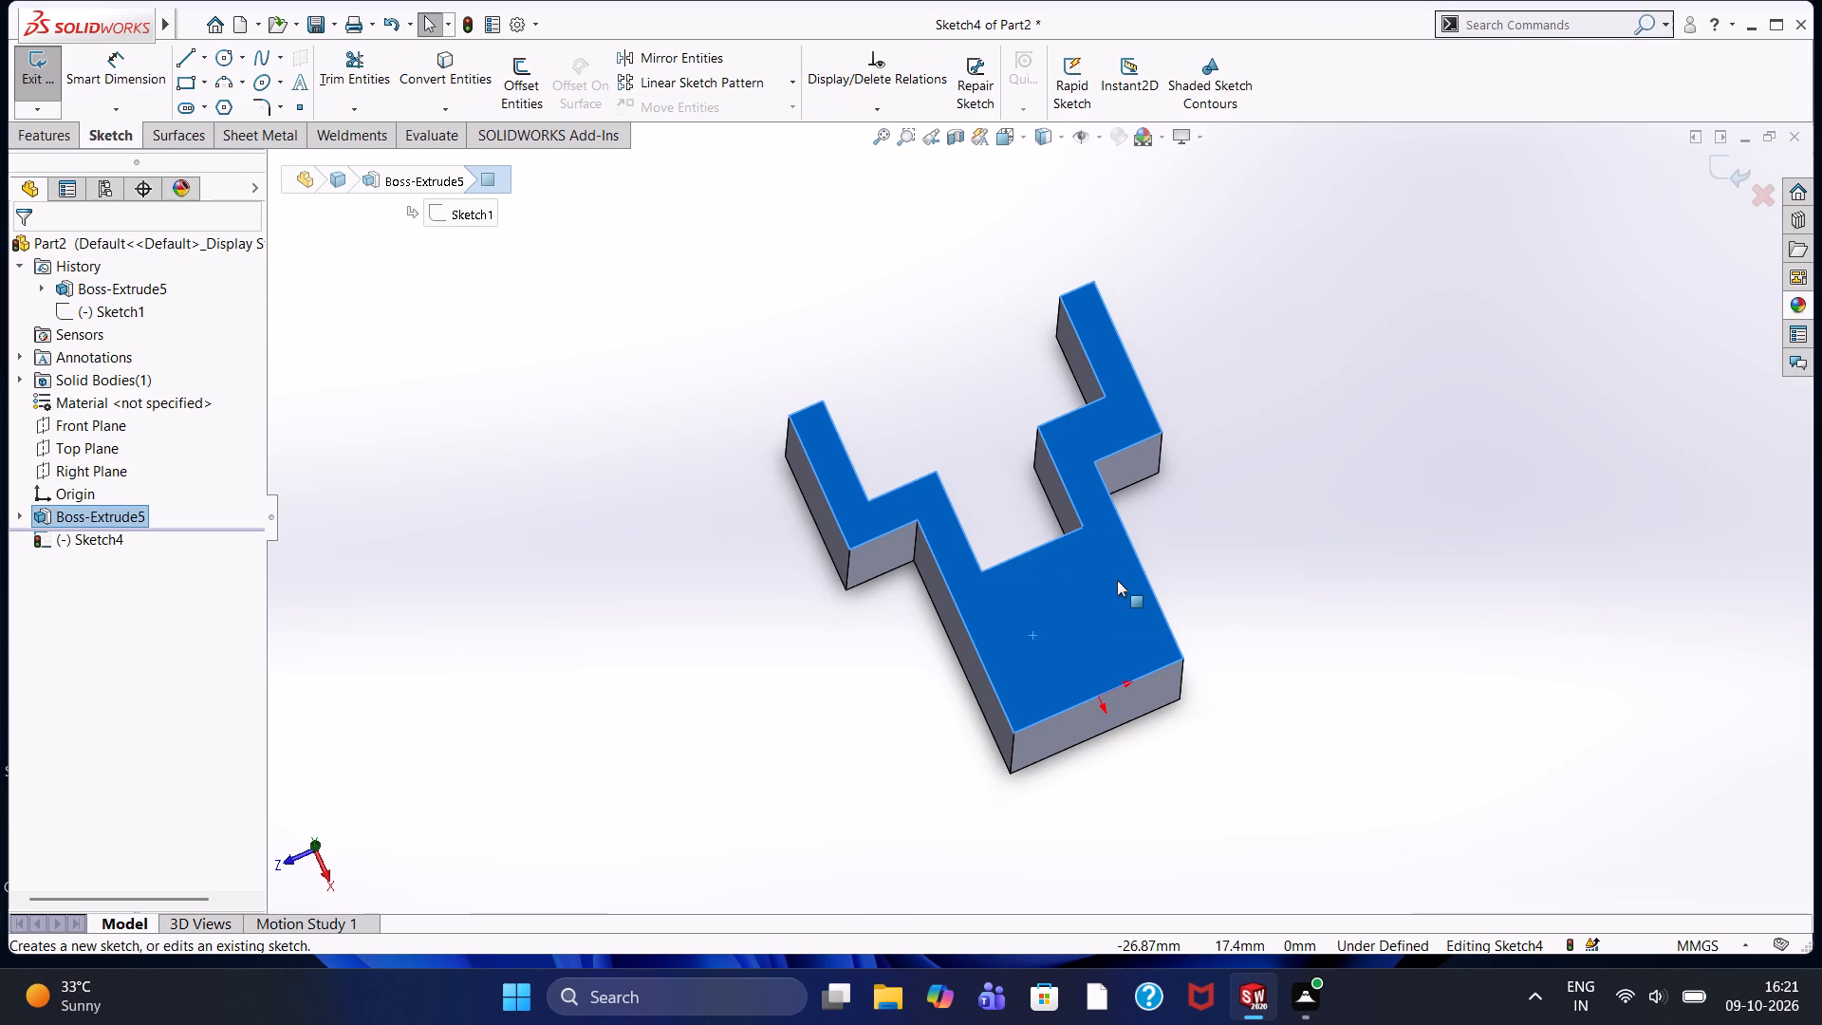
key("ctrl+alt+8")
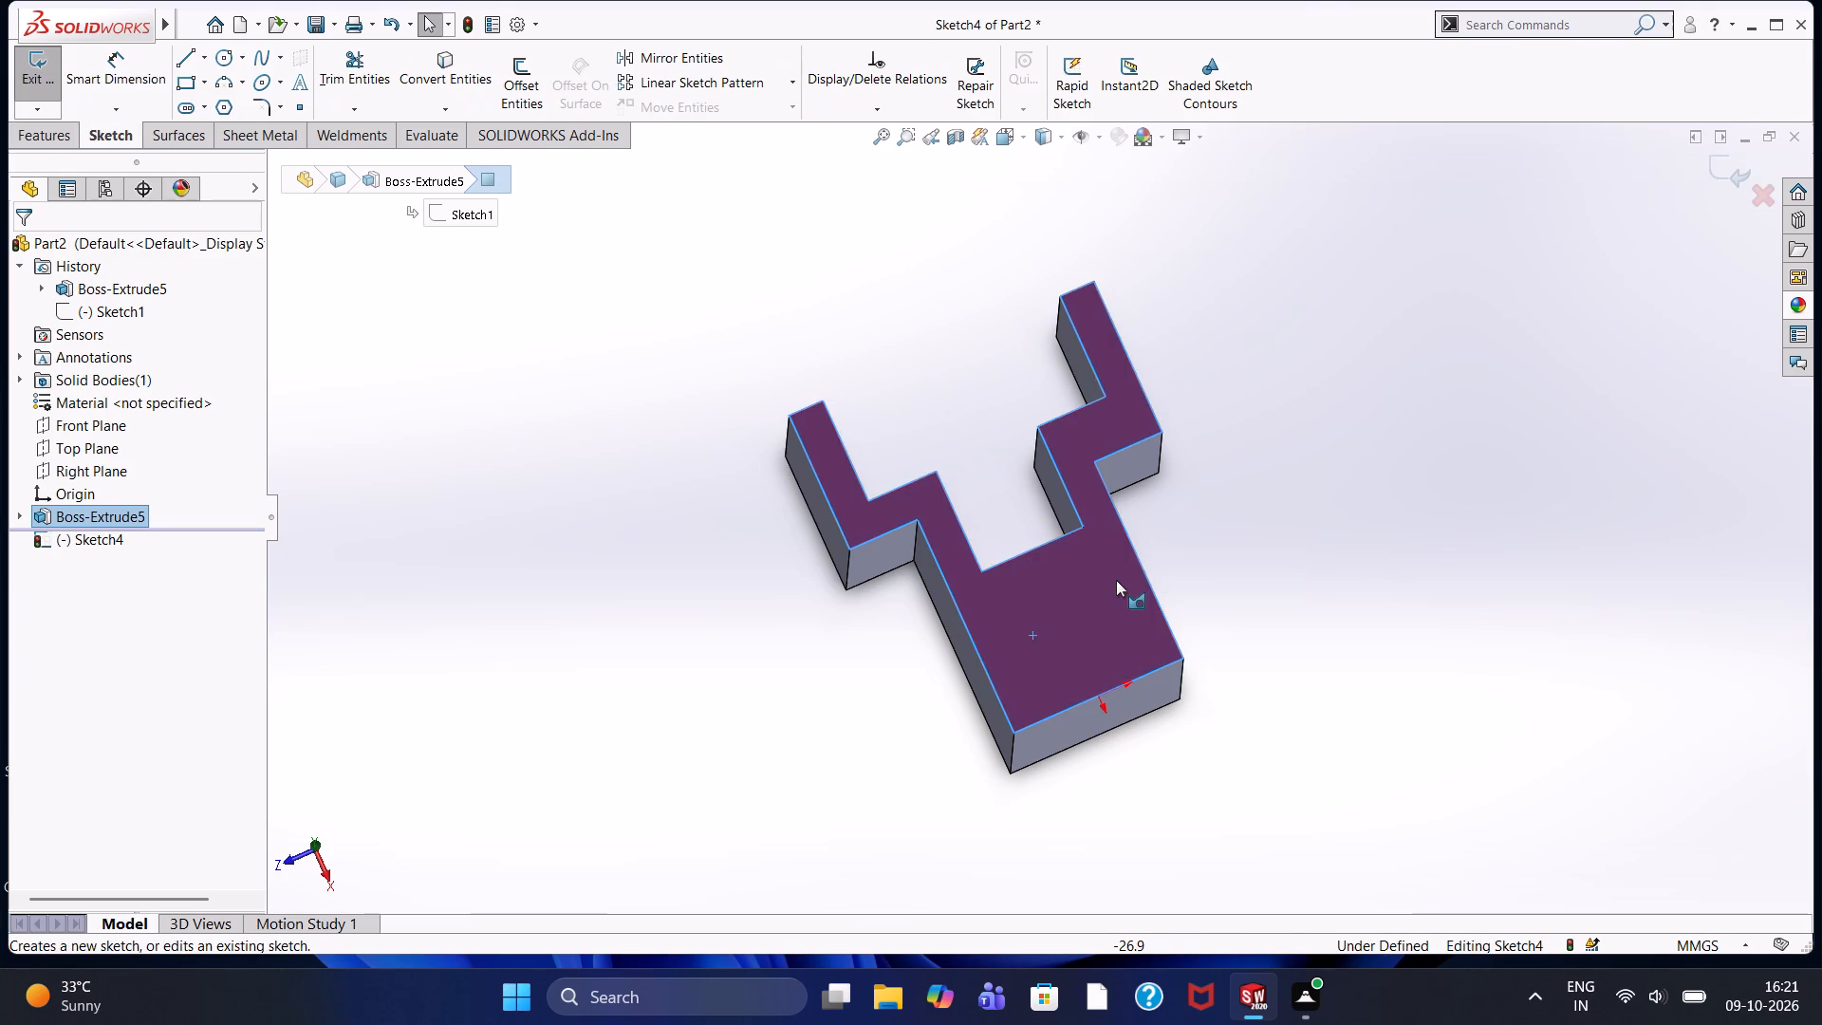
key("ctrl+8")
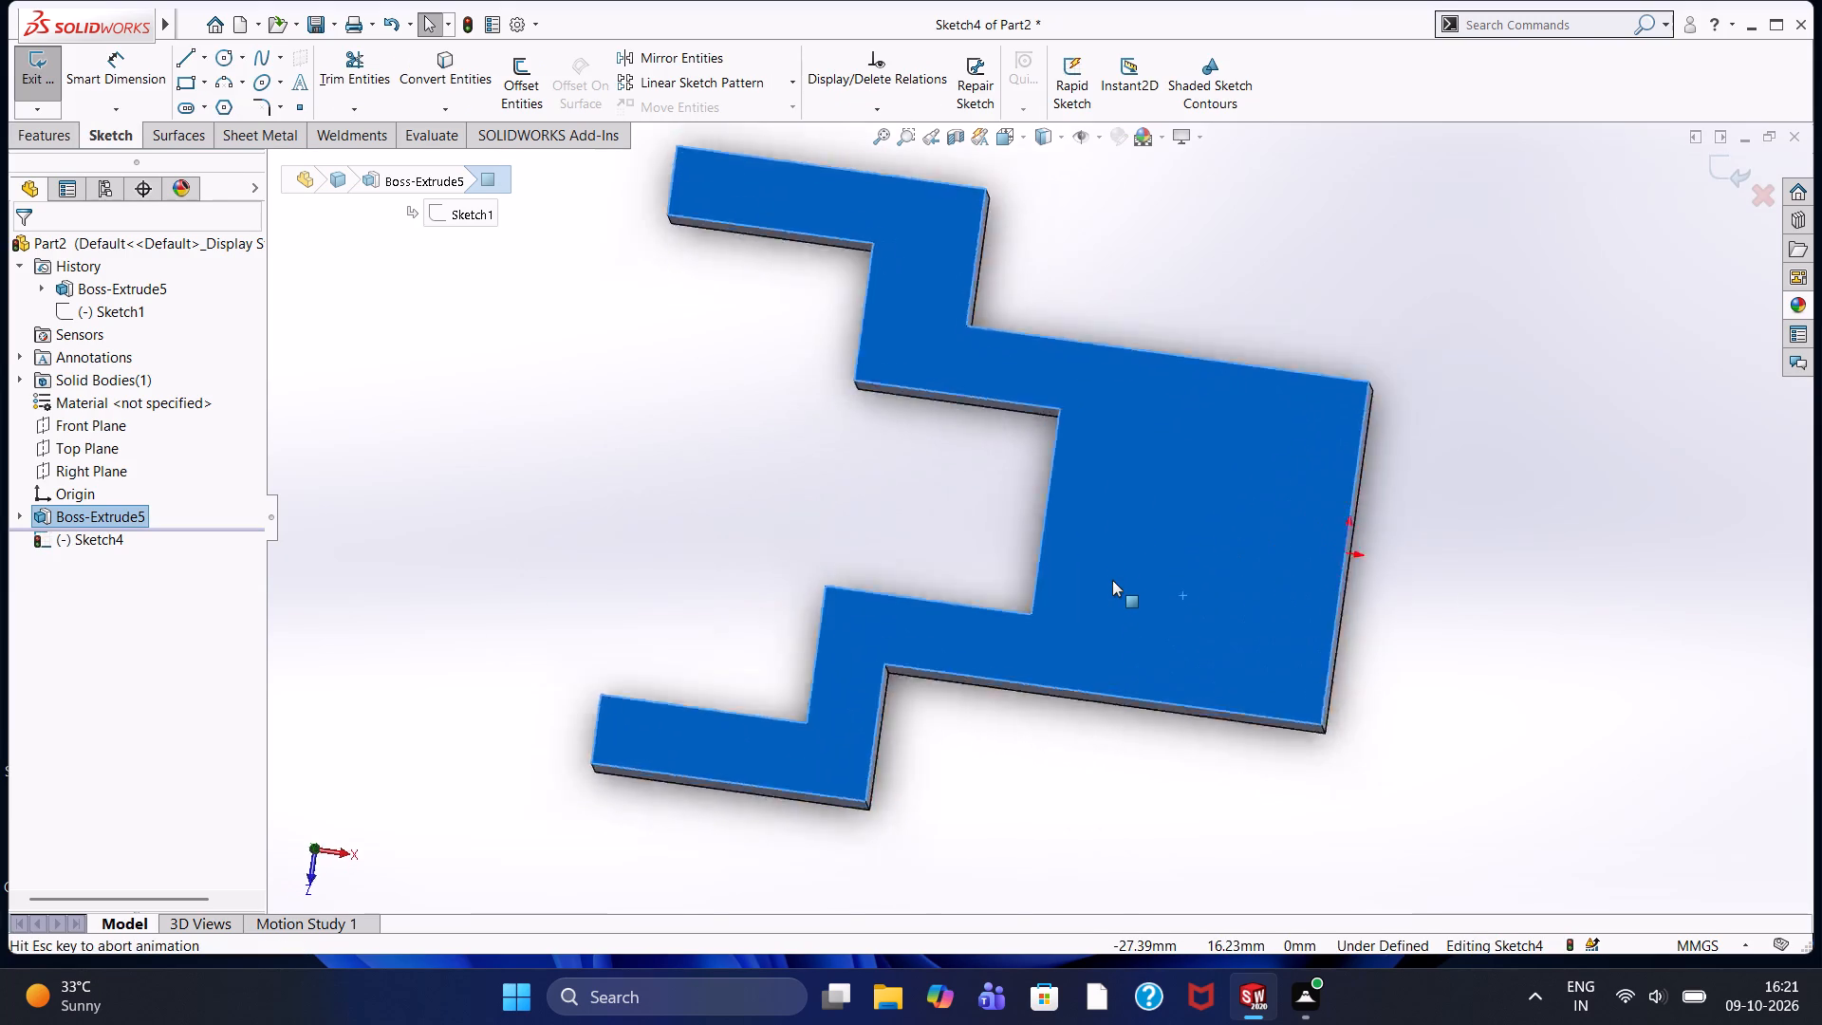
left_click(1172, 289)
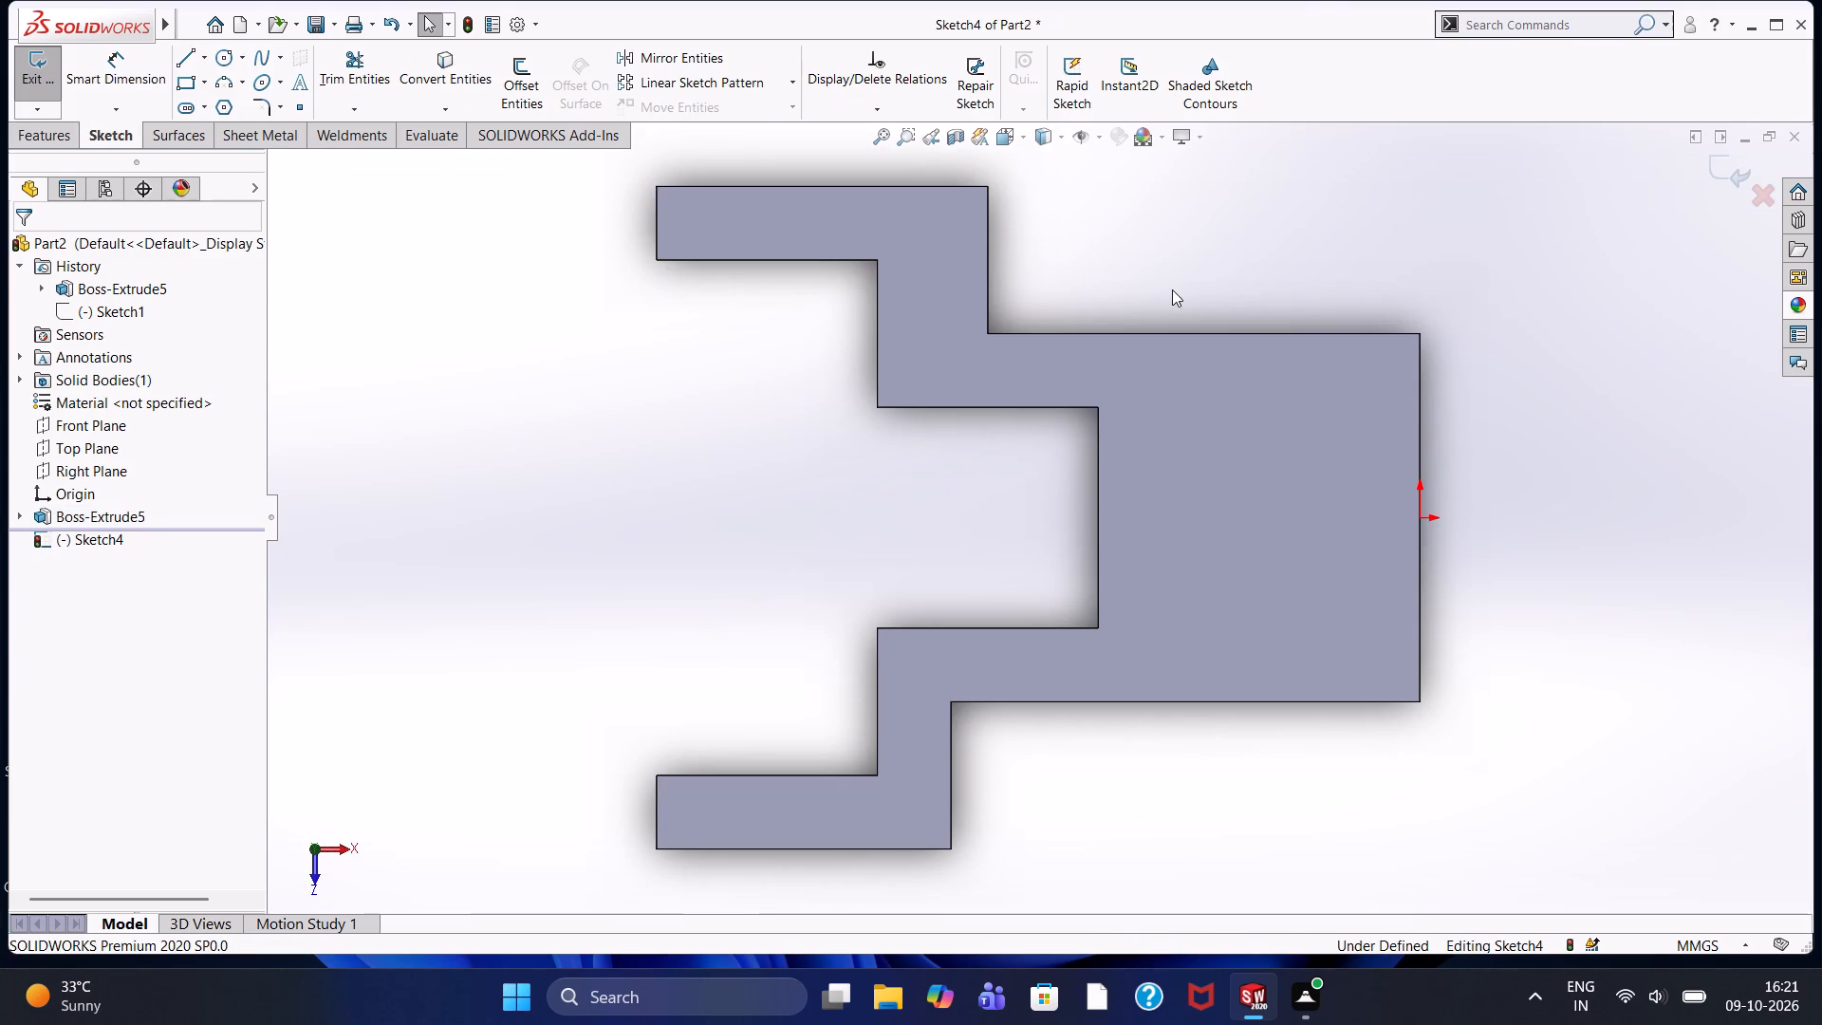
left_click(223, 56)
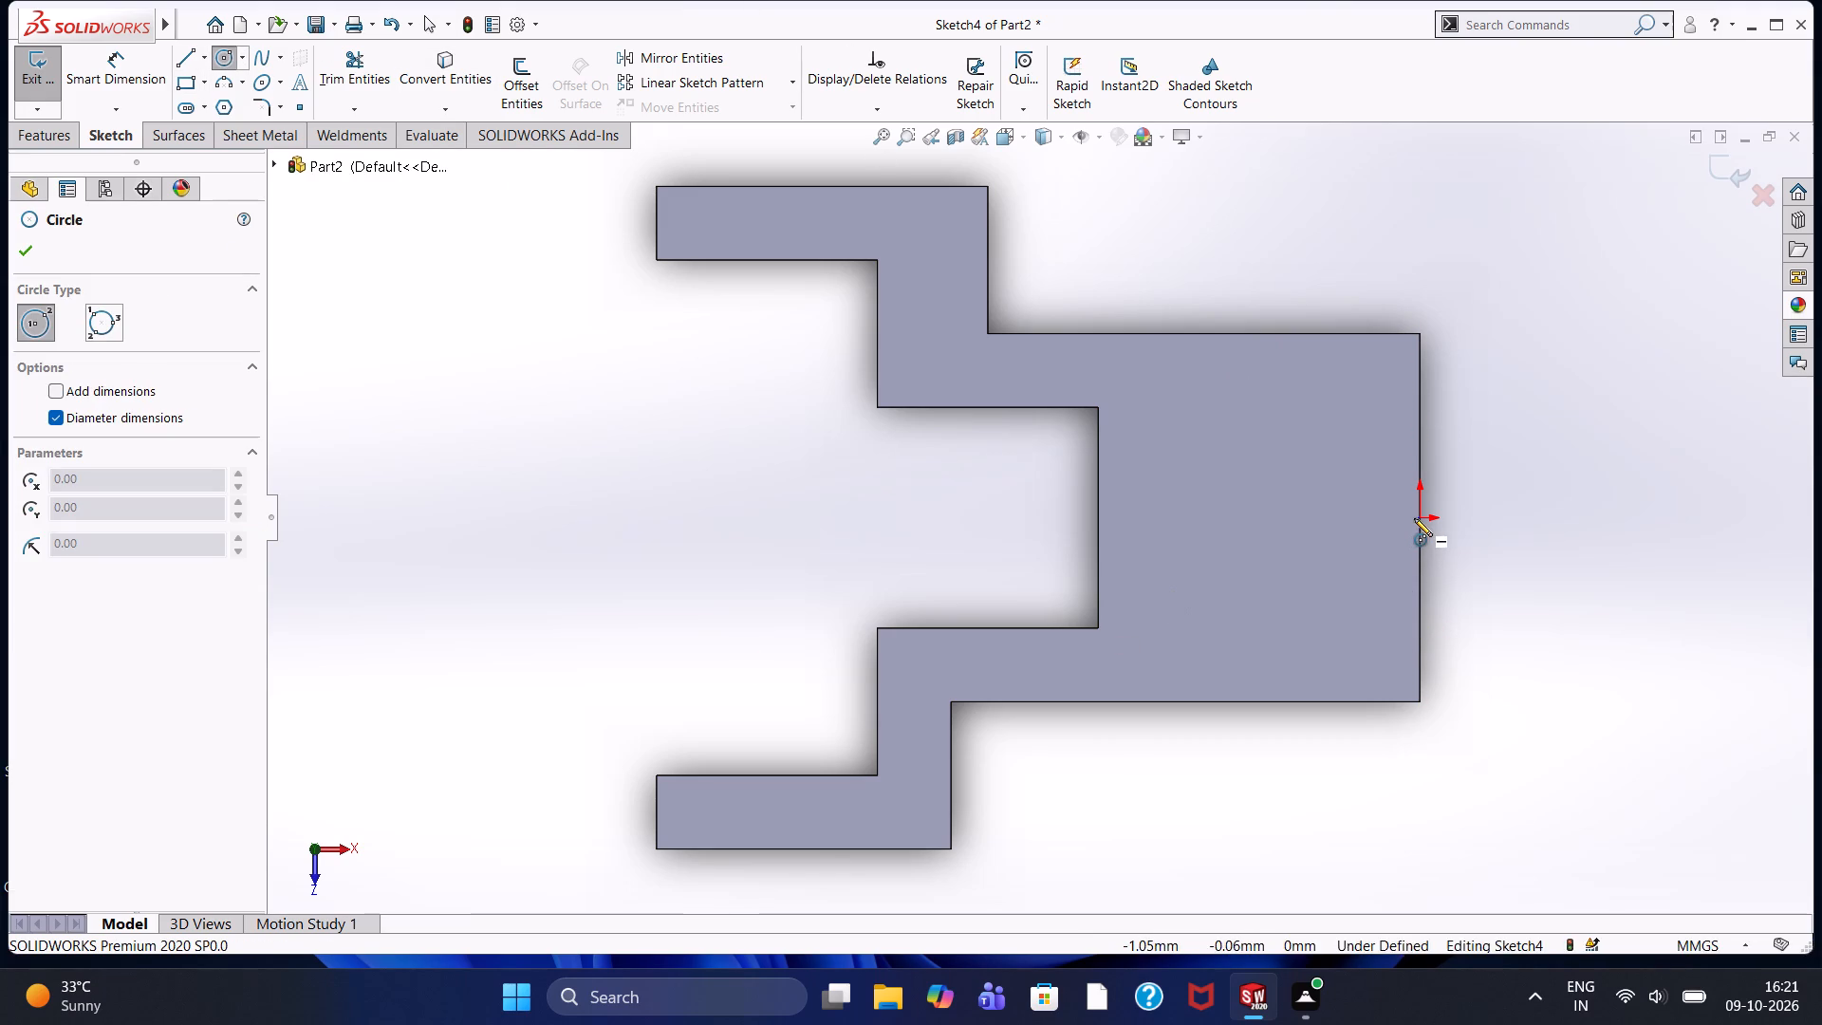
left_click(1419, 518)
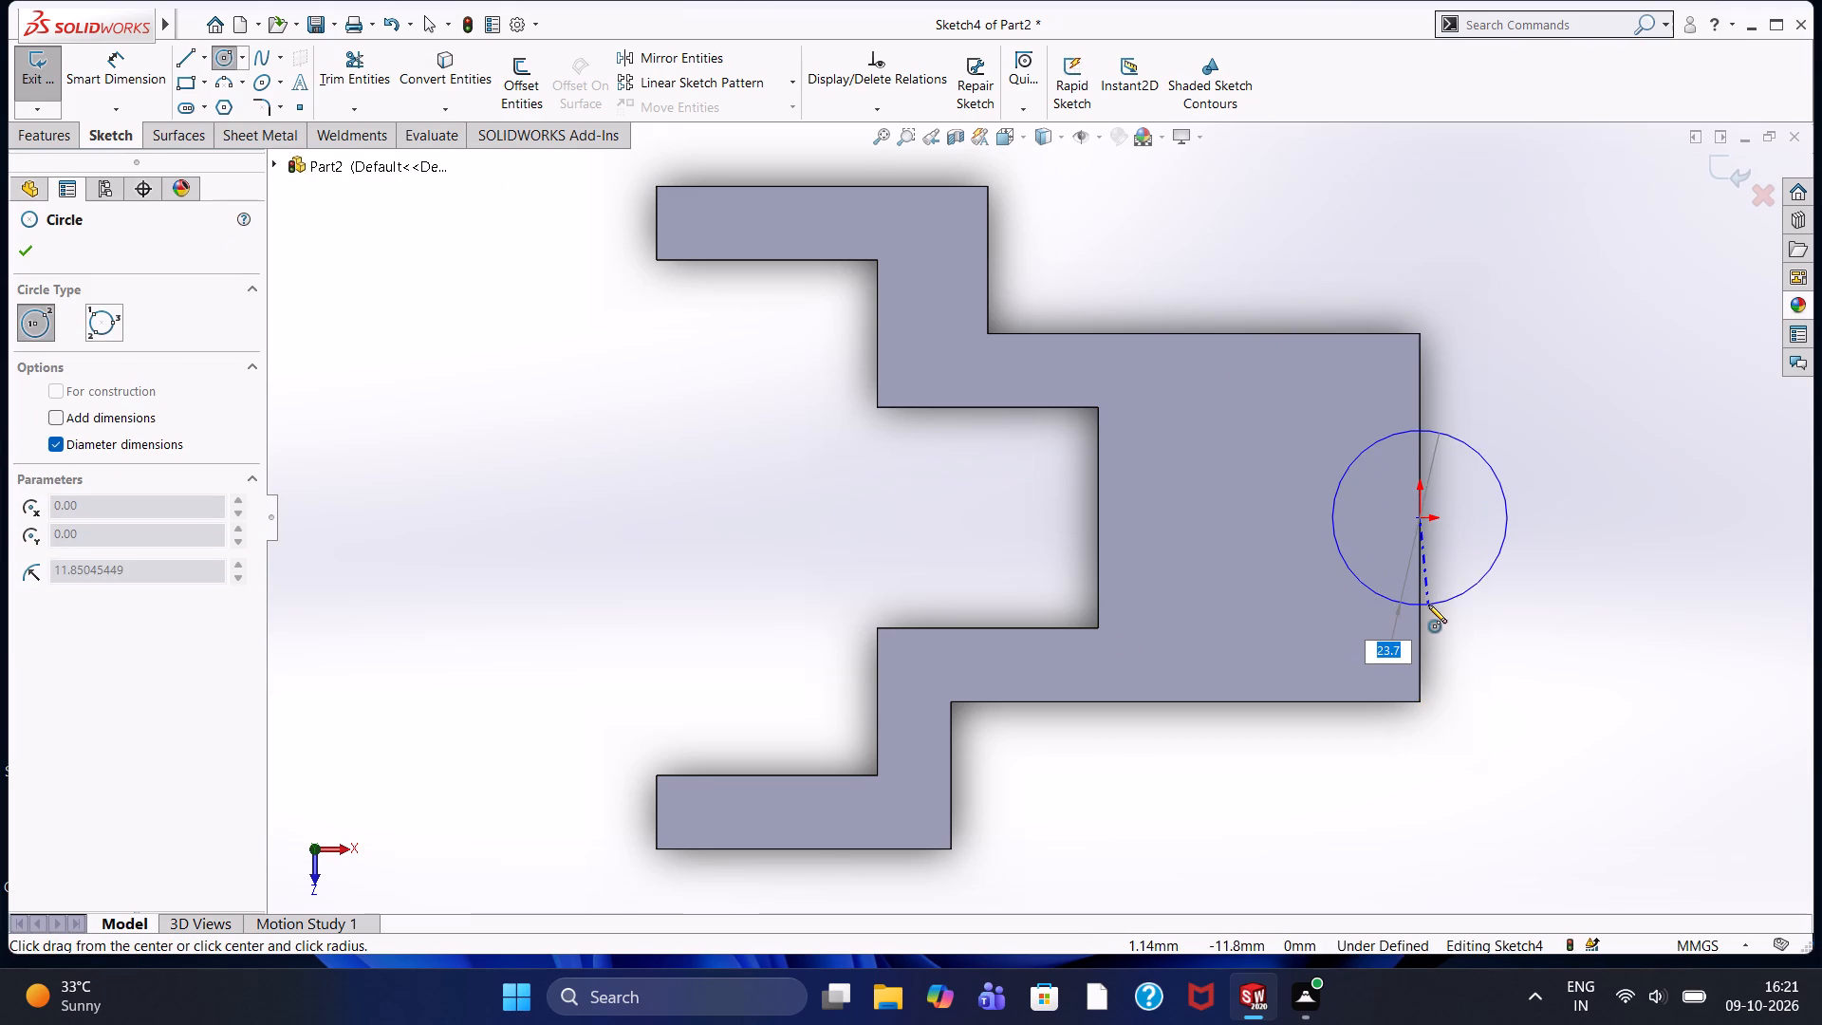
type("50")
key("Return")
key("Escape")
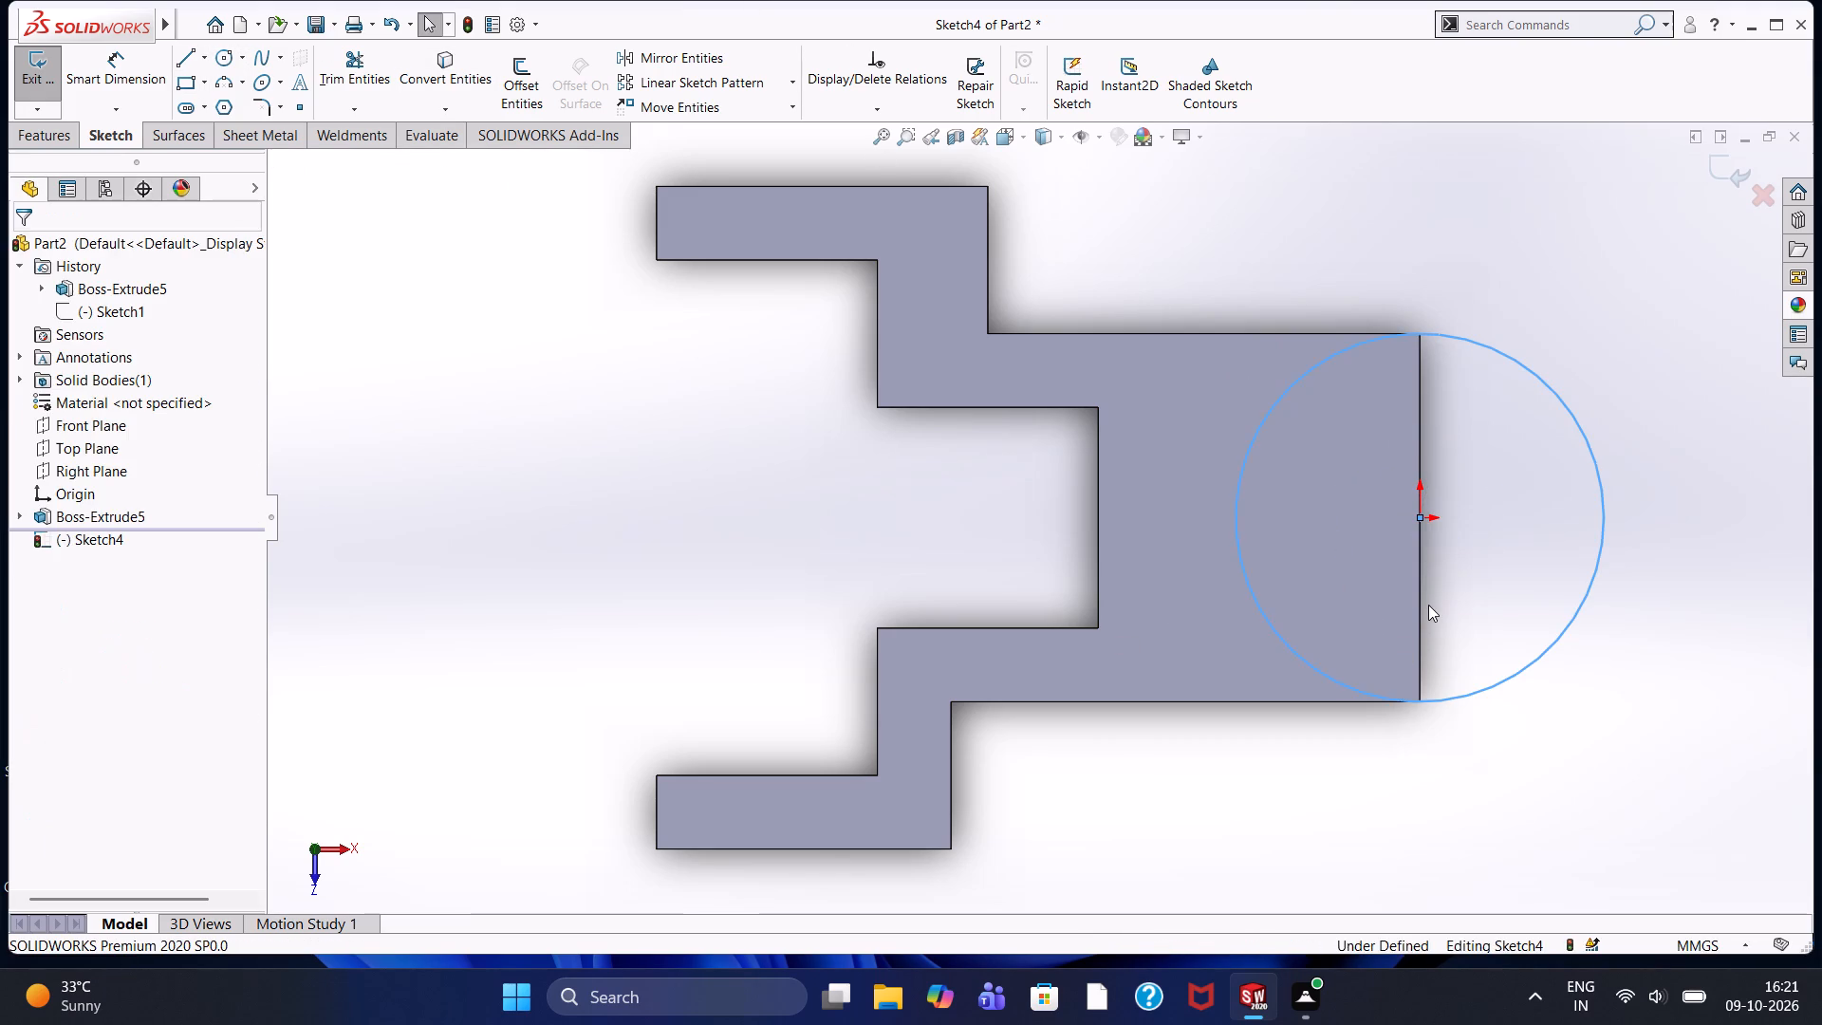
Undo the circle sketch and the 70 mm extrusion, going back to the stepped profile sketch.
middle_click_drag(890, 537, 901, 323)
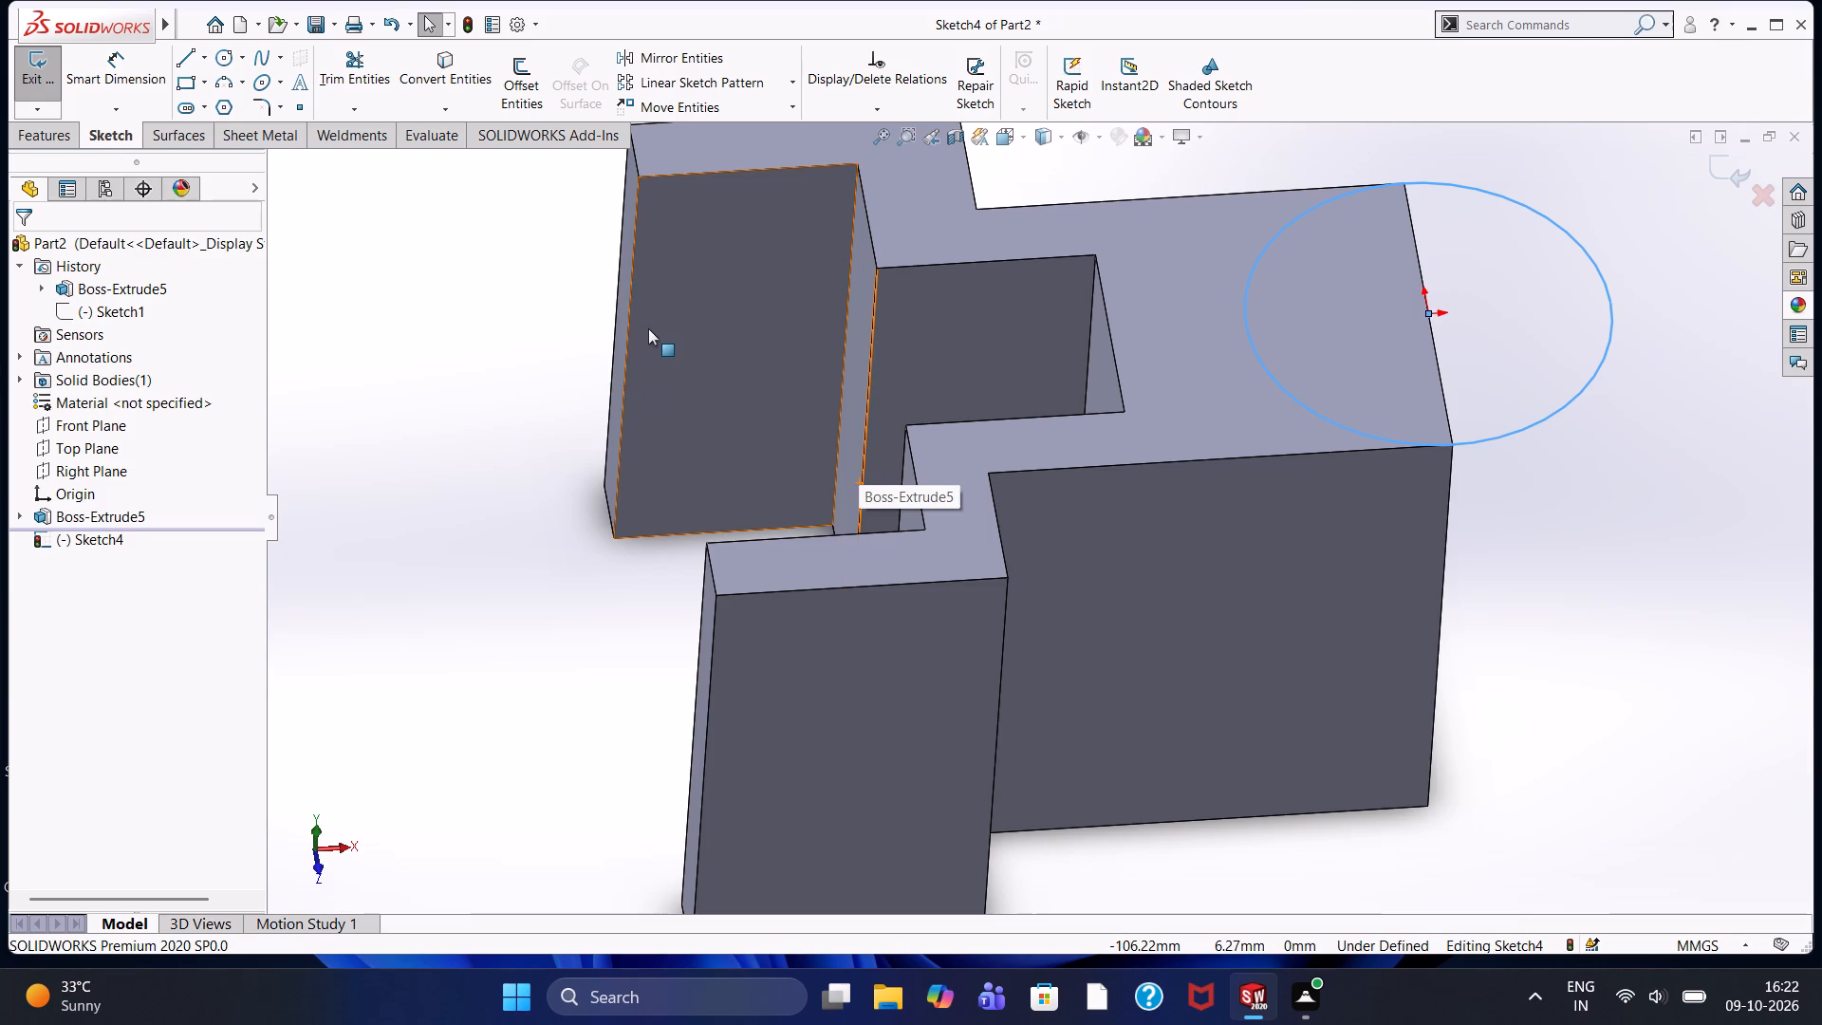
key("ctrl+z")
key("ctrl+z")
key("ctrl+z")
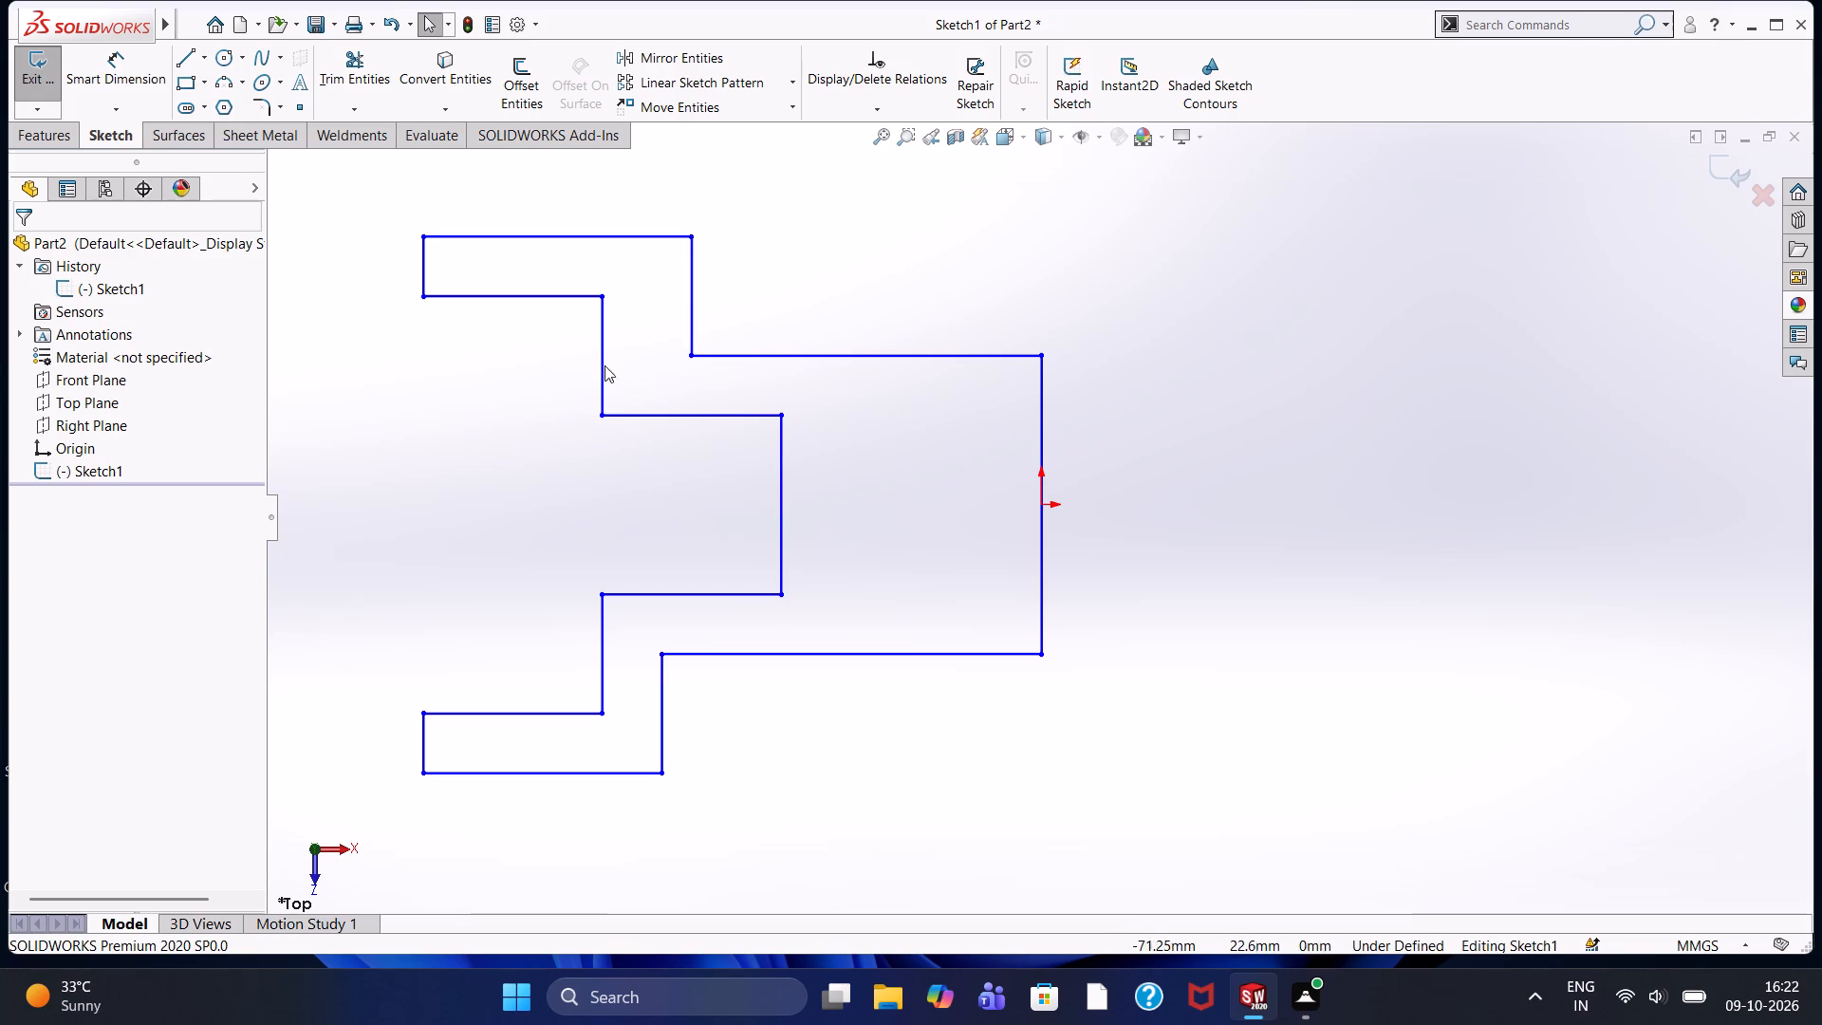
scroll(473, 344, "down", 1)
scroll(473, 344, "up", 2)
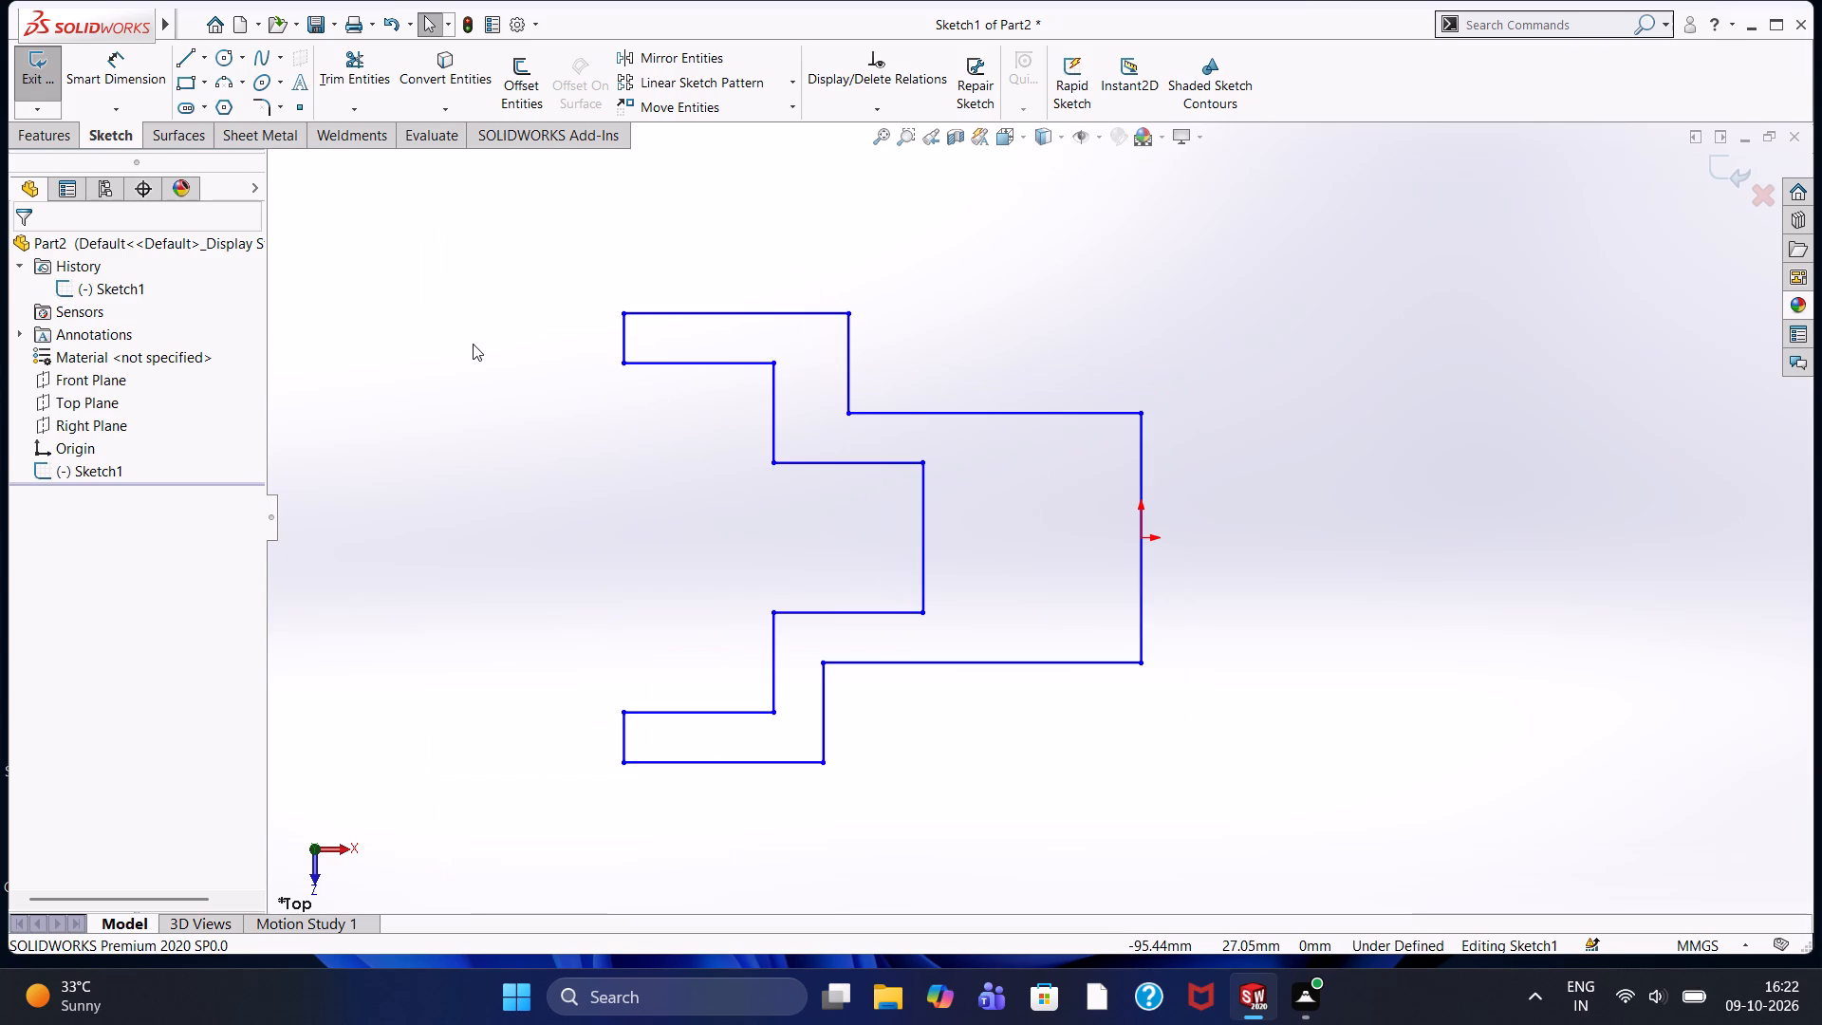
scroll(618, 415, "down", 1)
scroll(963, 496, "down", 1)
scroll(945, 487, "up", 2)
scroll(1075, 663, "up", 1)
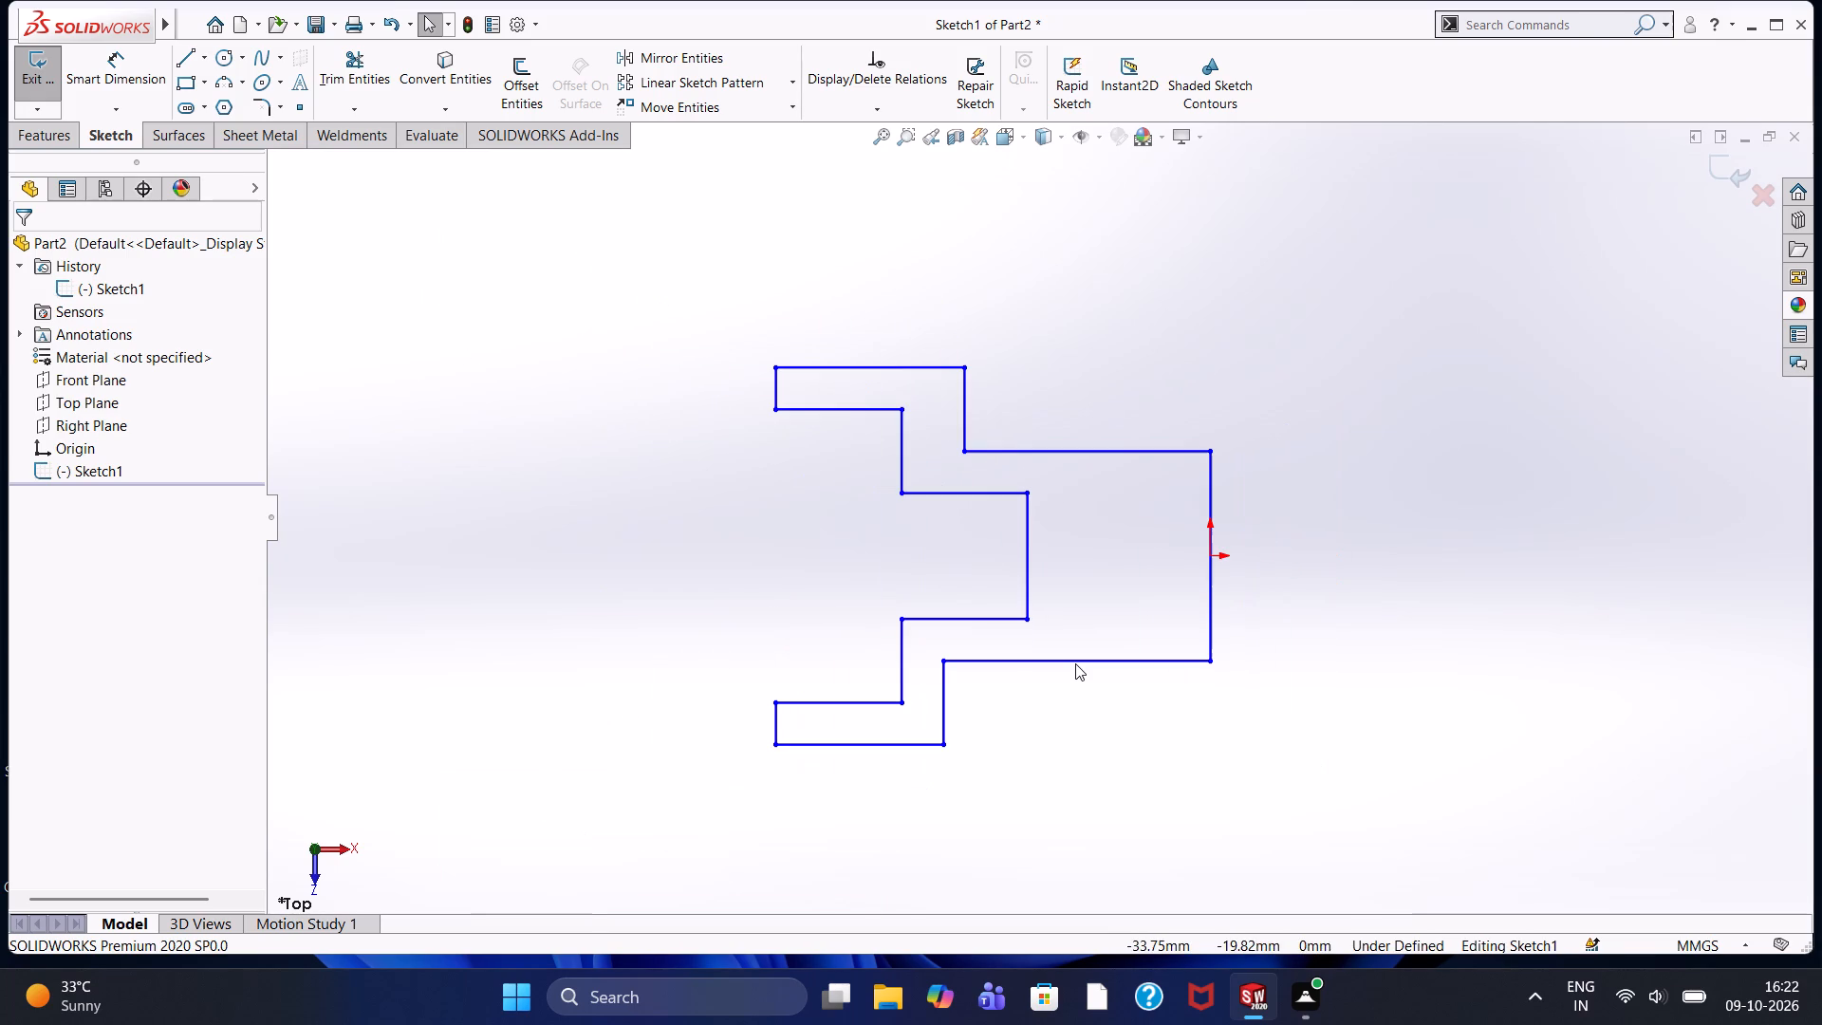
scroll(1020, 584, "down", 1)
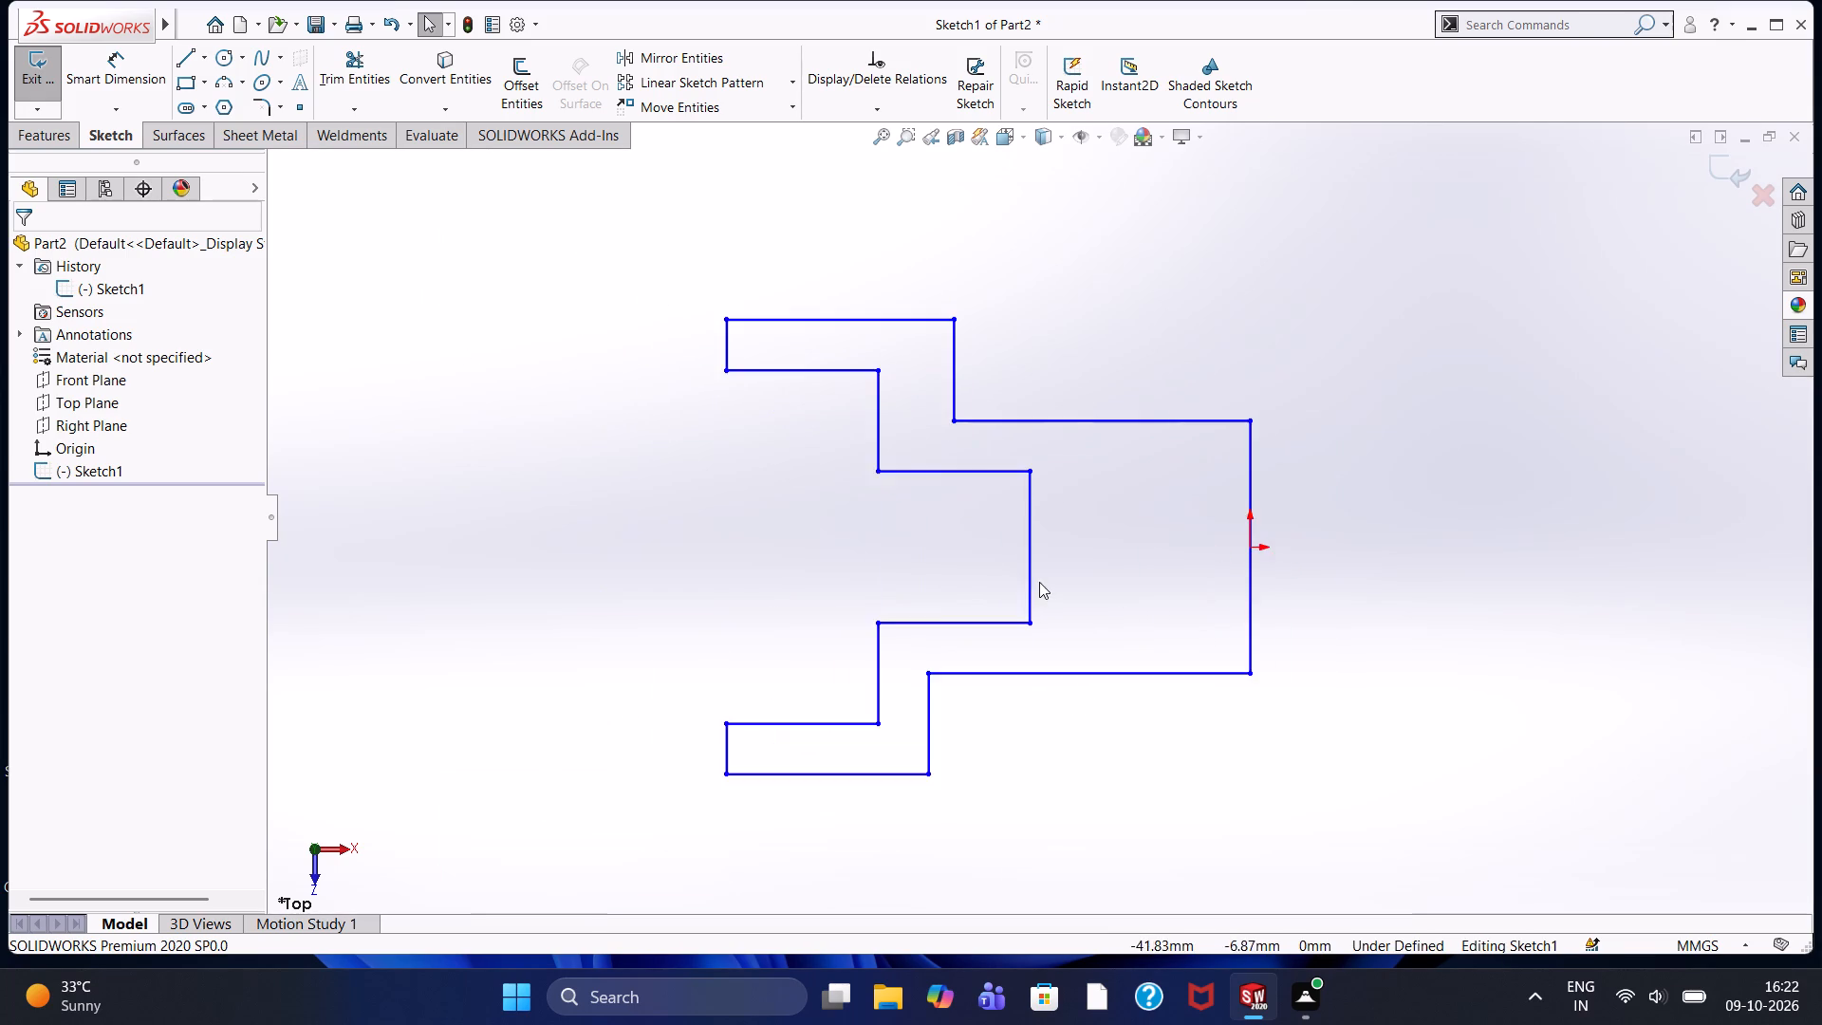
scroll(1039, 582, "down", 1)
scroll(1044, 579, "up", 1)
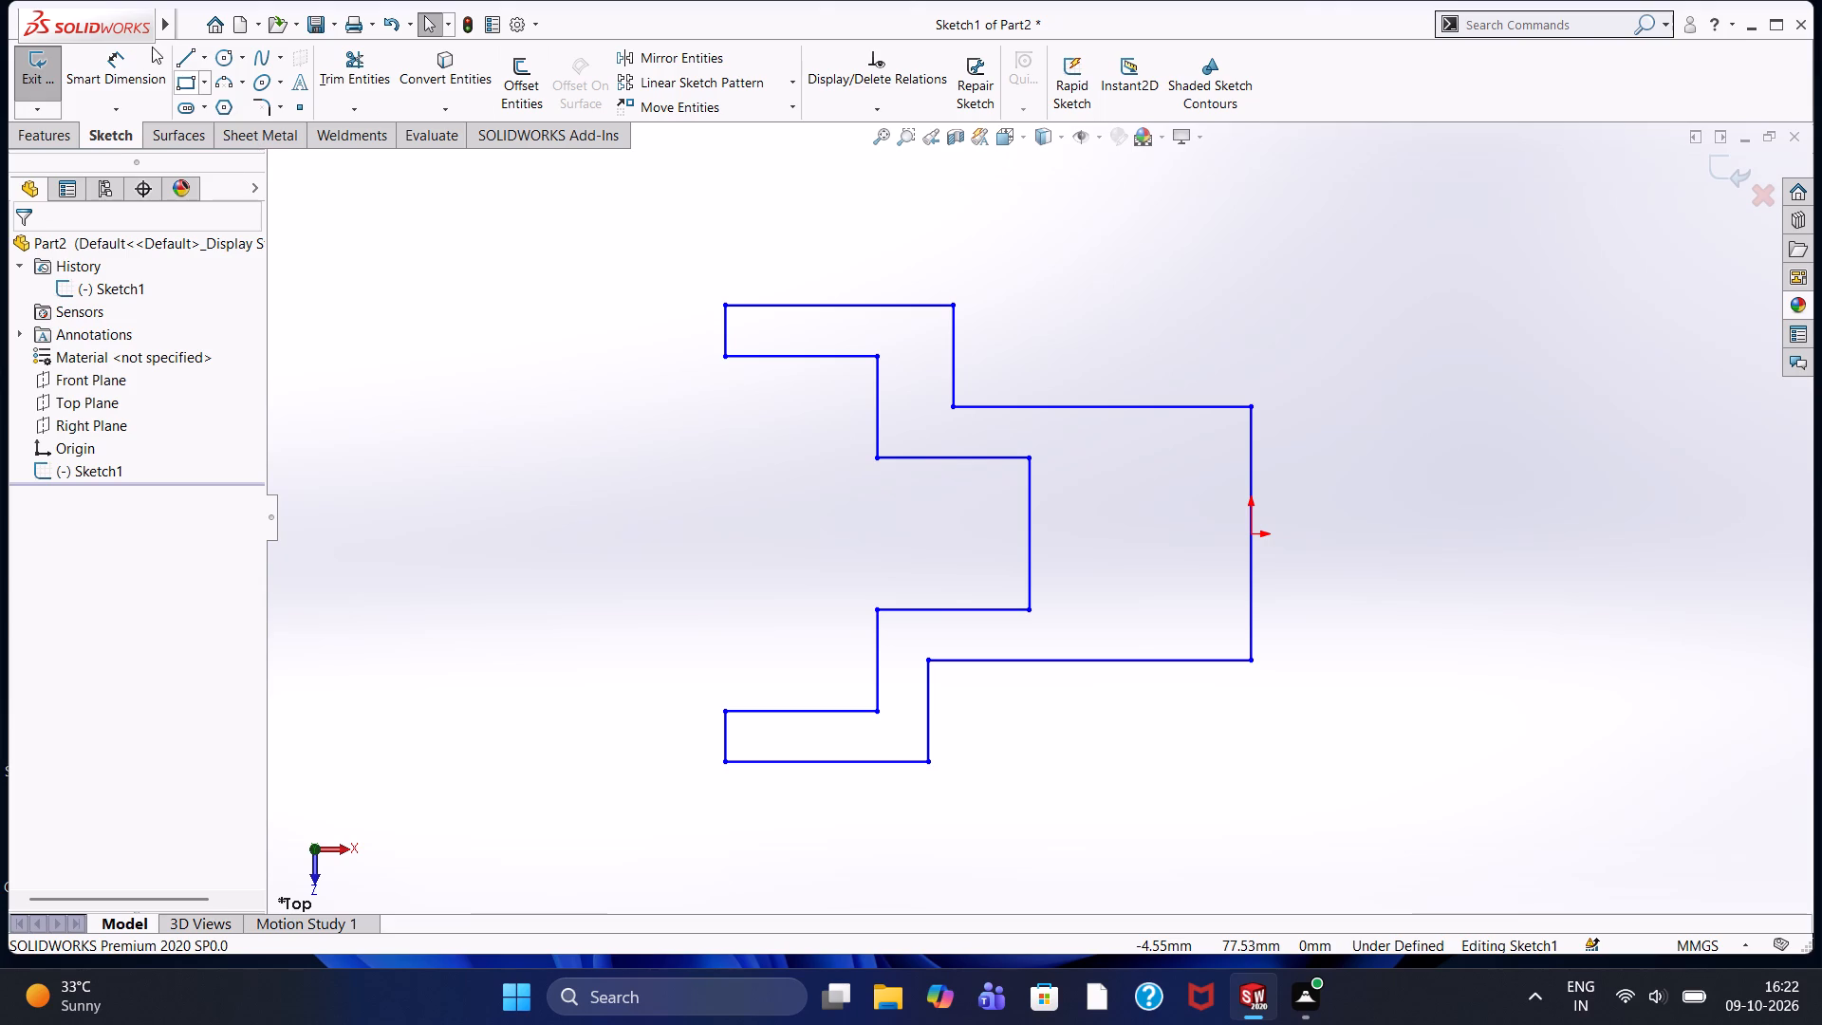
Extrude the closed stepped profile as a blind boss 35 mm deep from the sketch plane.
left_click(38, 140)
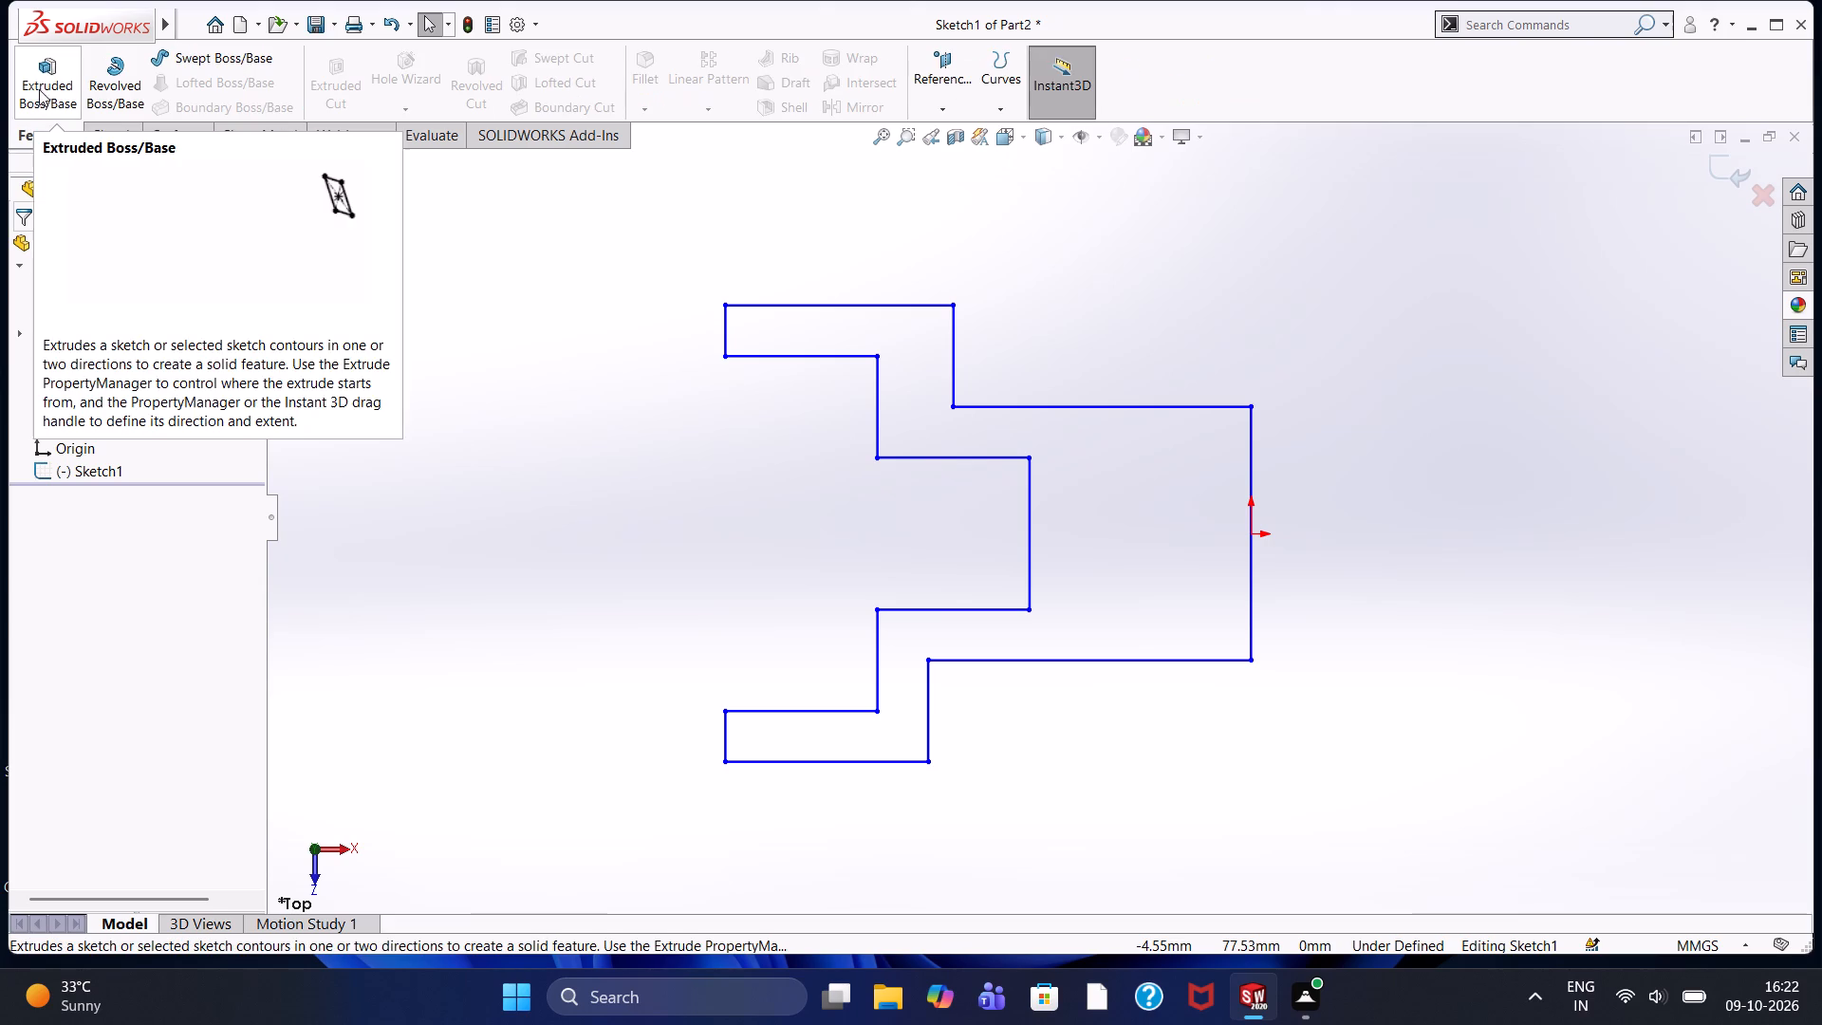
left_click(39, 87)
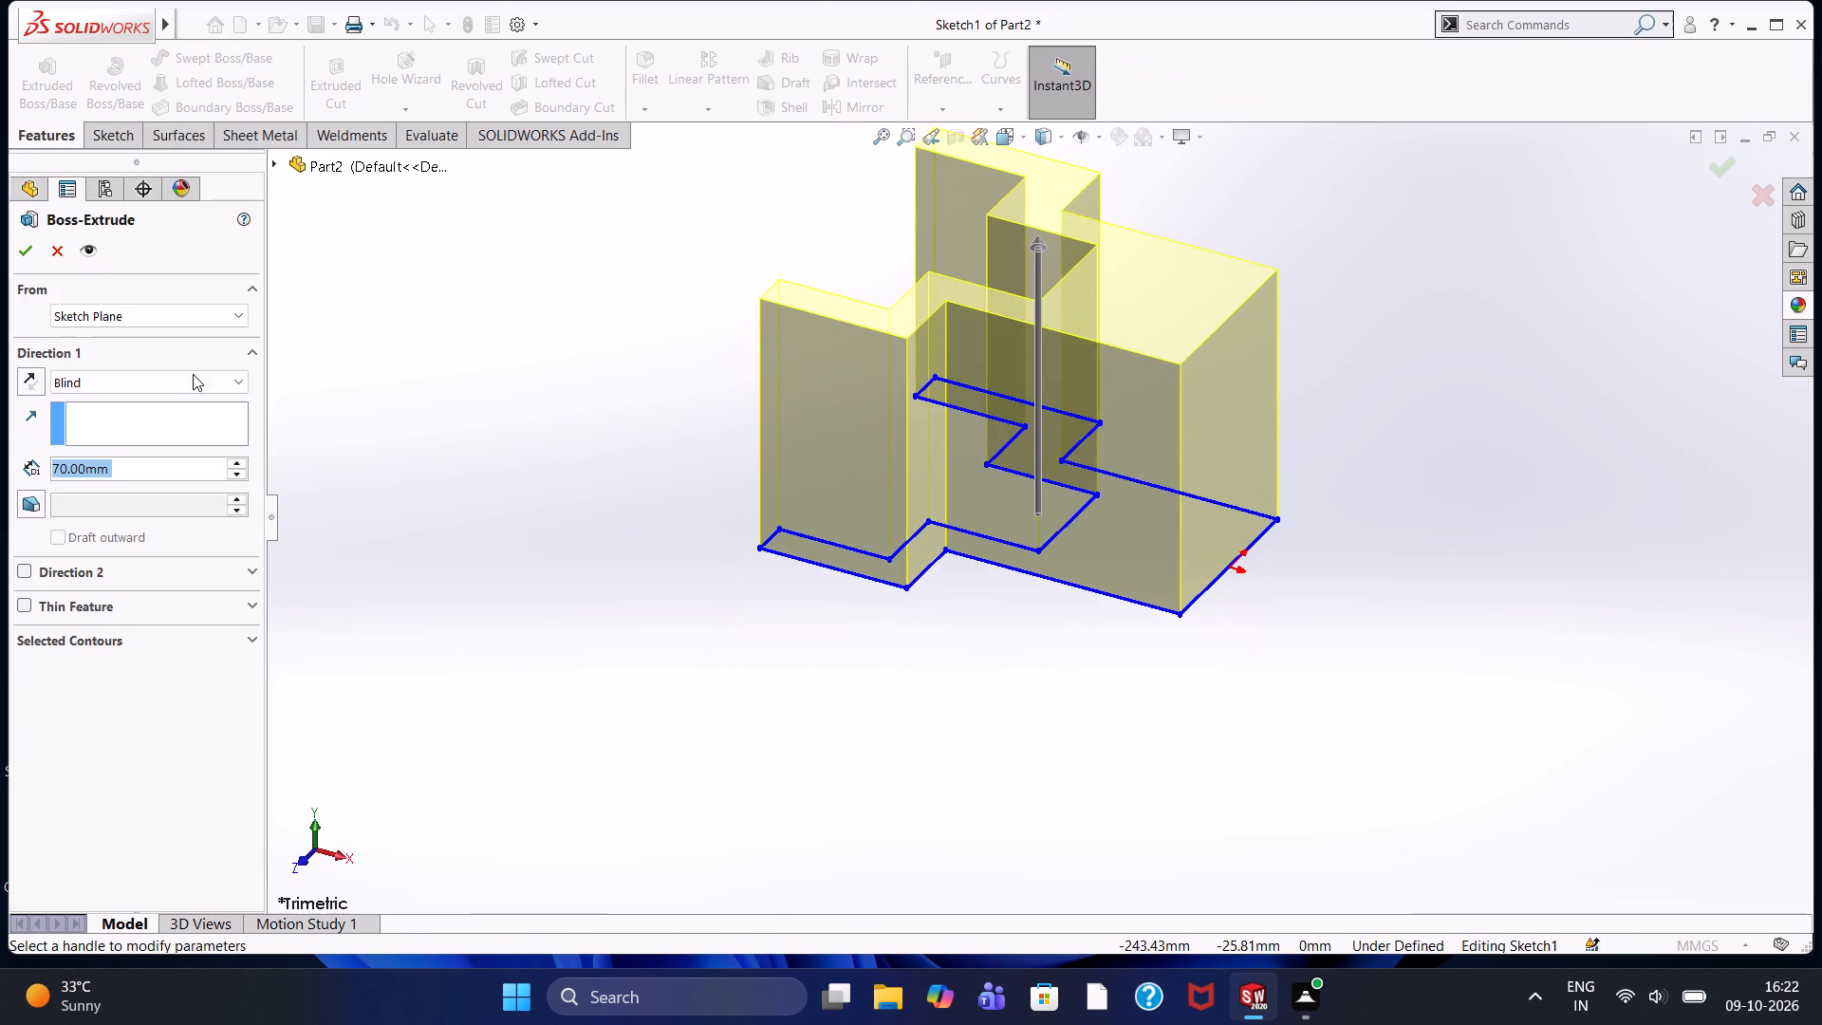
left_click(227, 474)
double_click(227, 474)
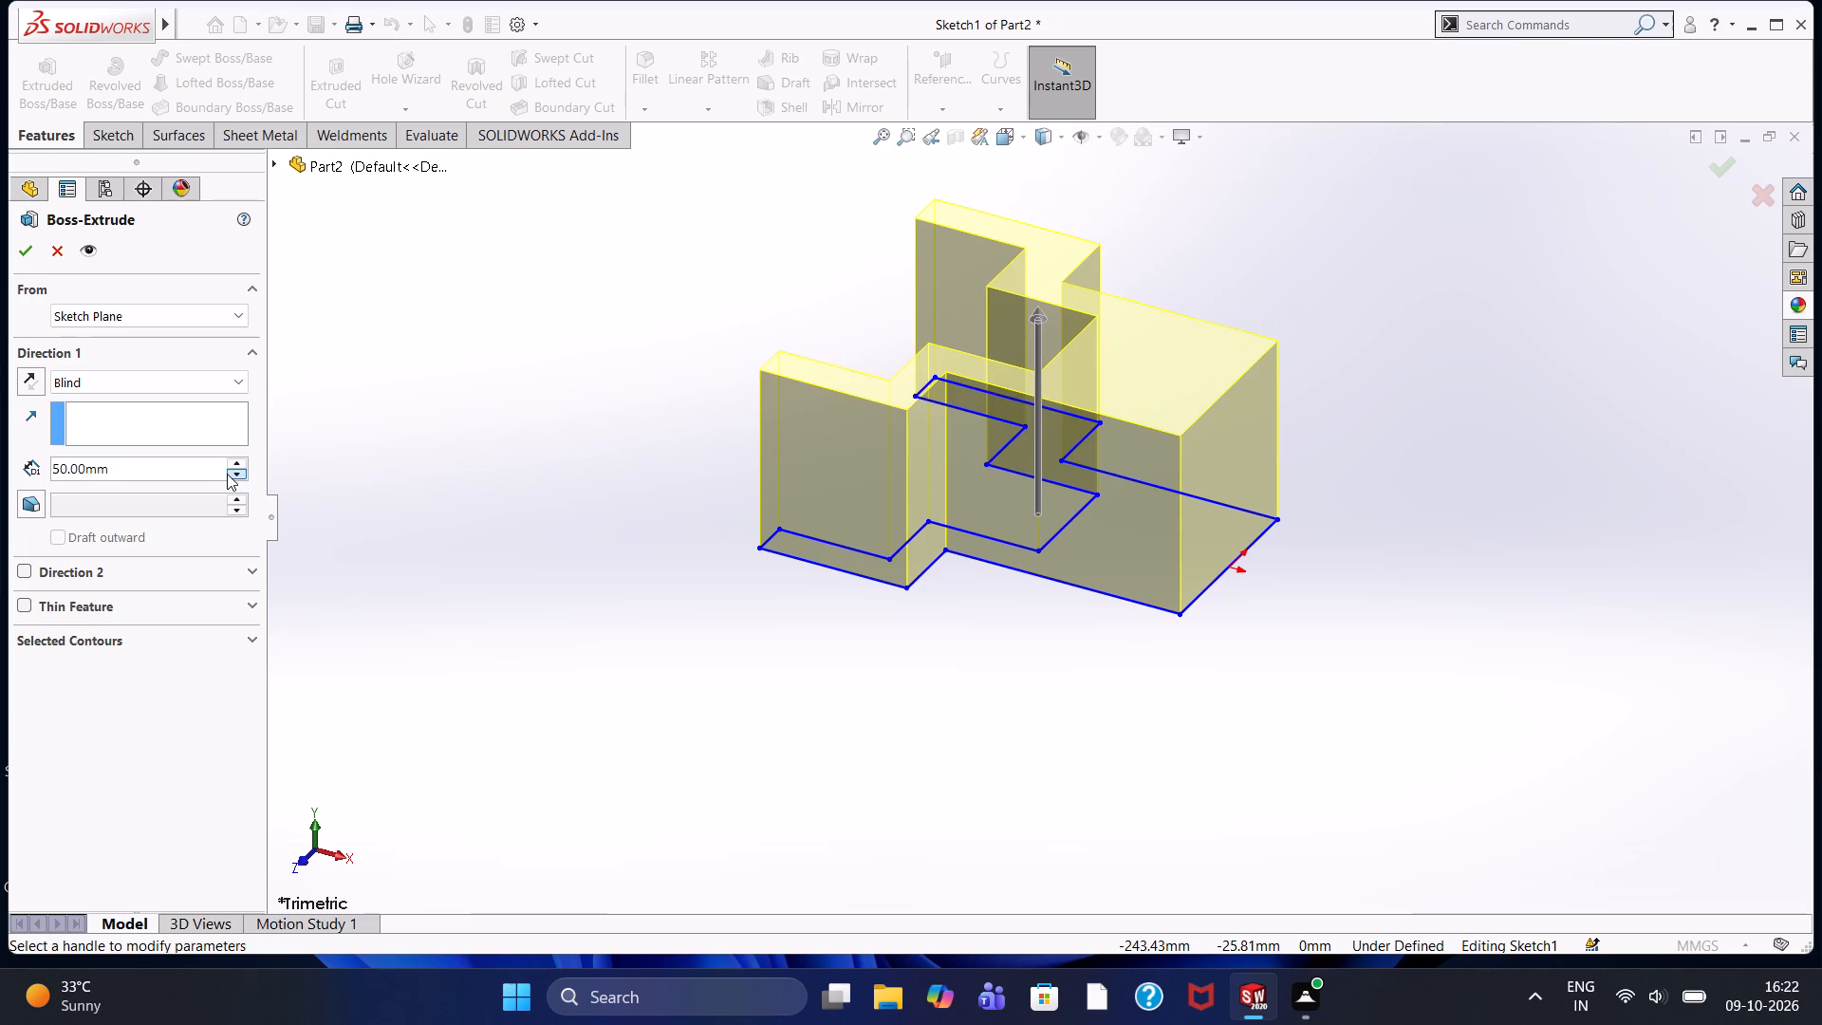
left_click(227, 474)
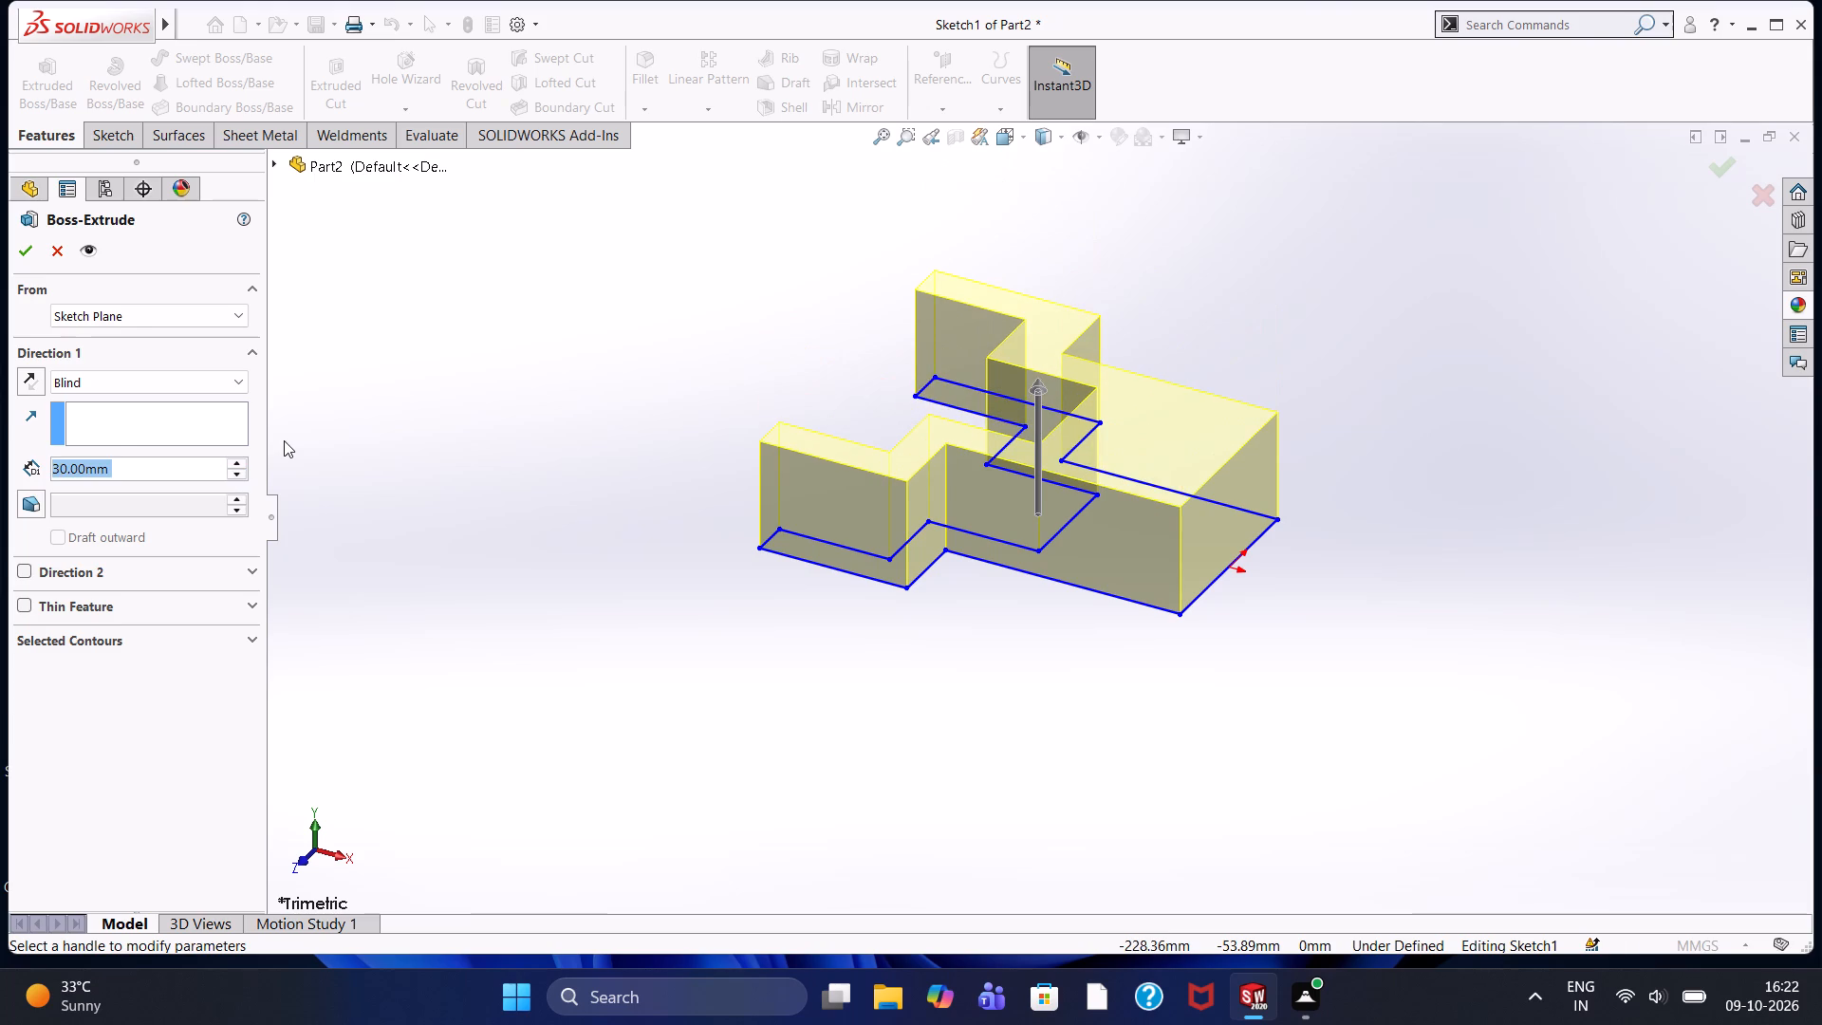
type("35")
key("Return")
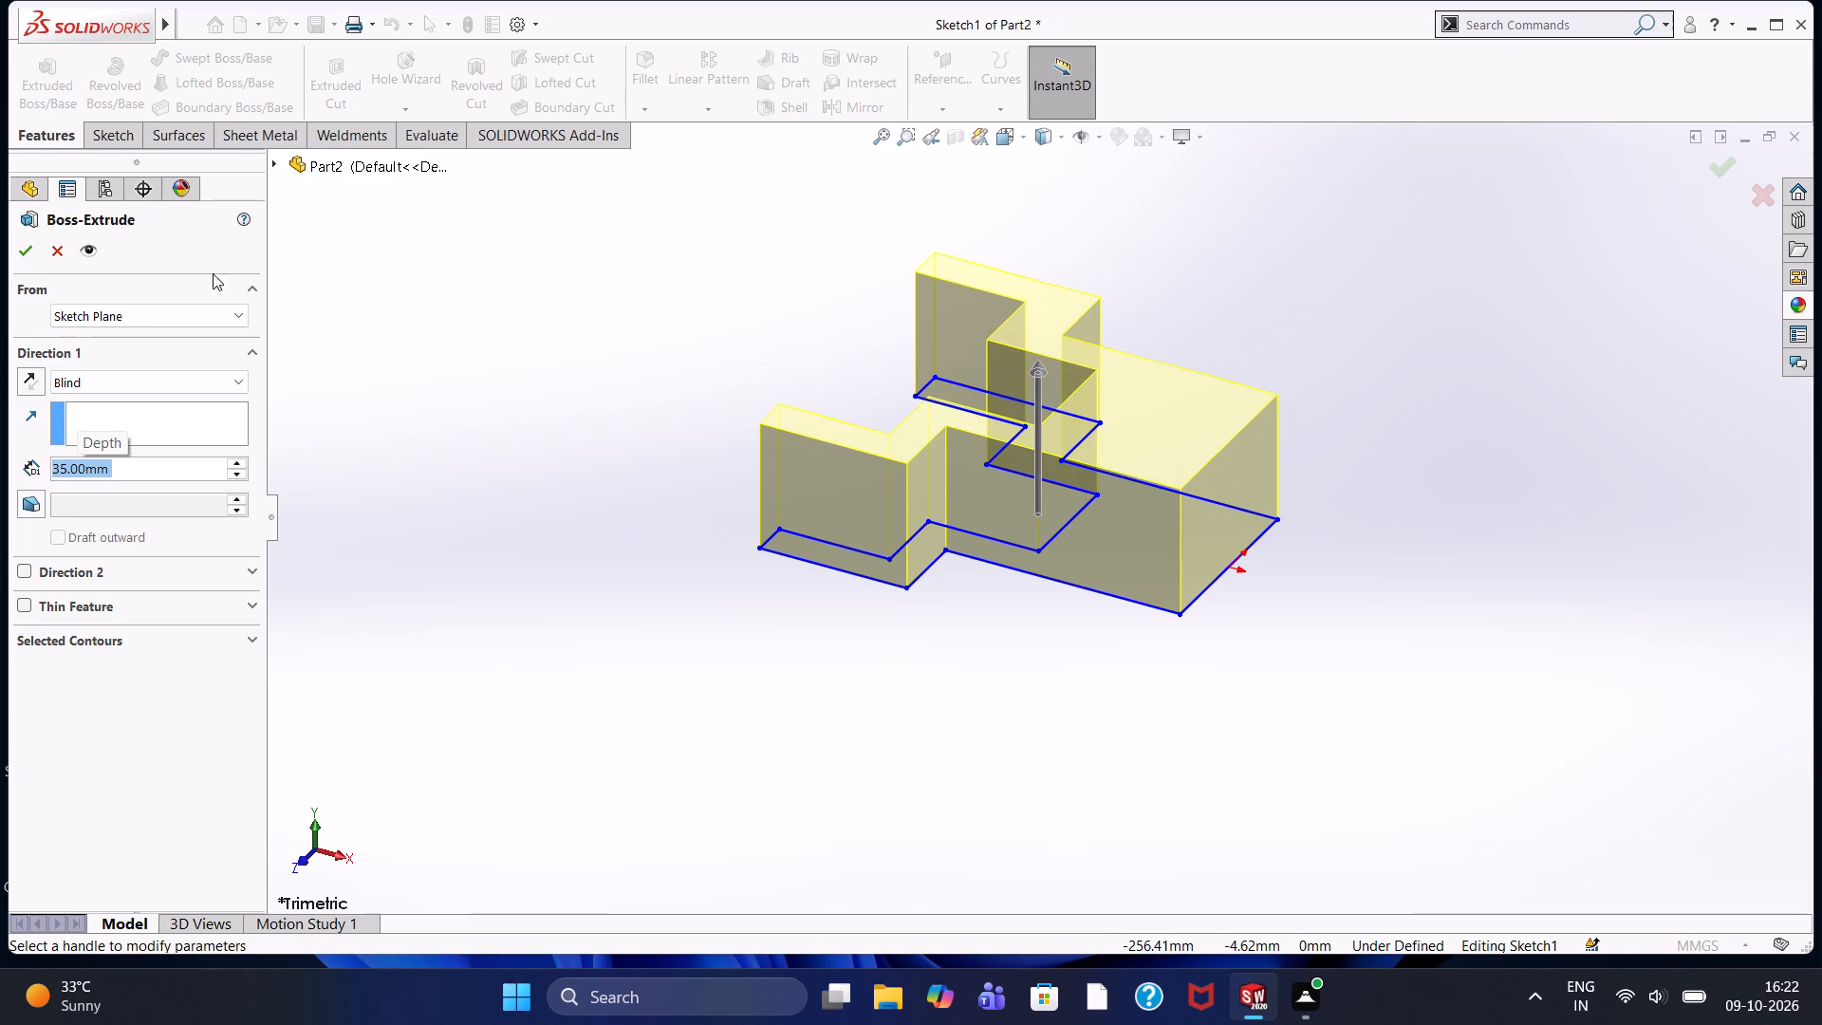
left_click(26, 252)
left_click(517, 374)
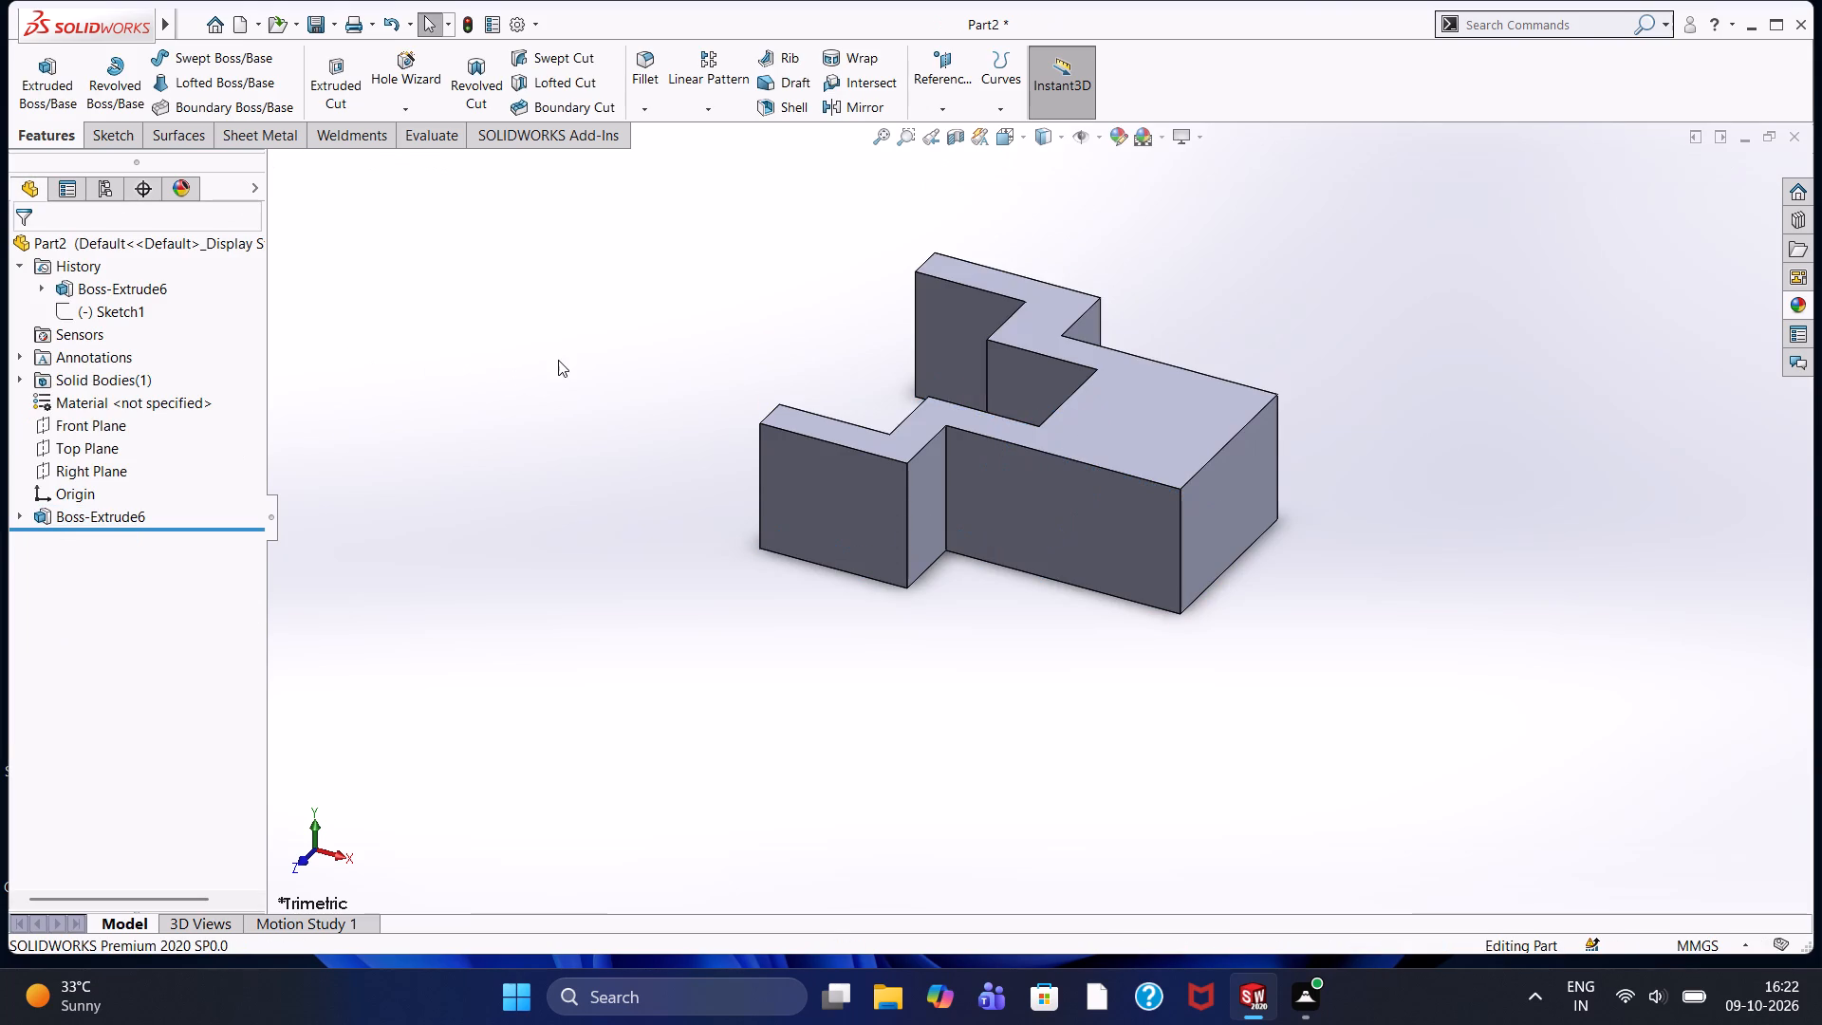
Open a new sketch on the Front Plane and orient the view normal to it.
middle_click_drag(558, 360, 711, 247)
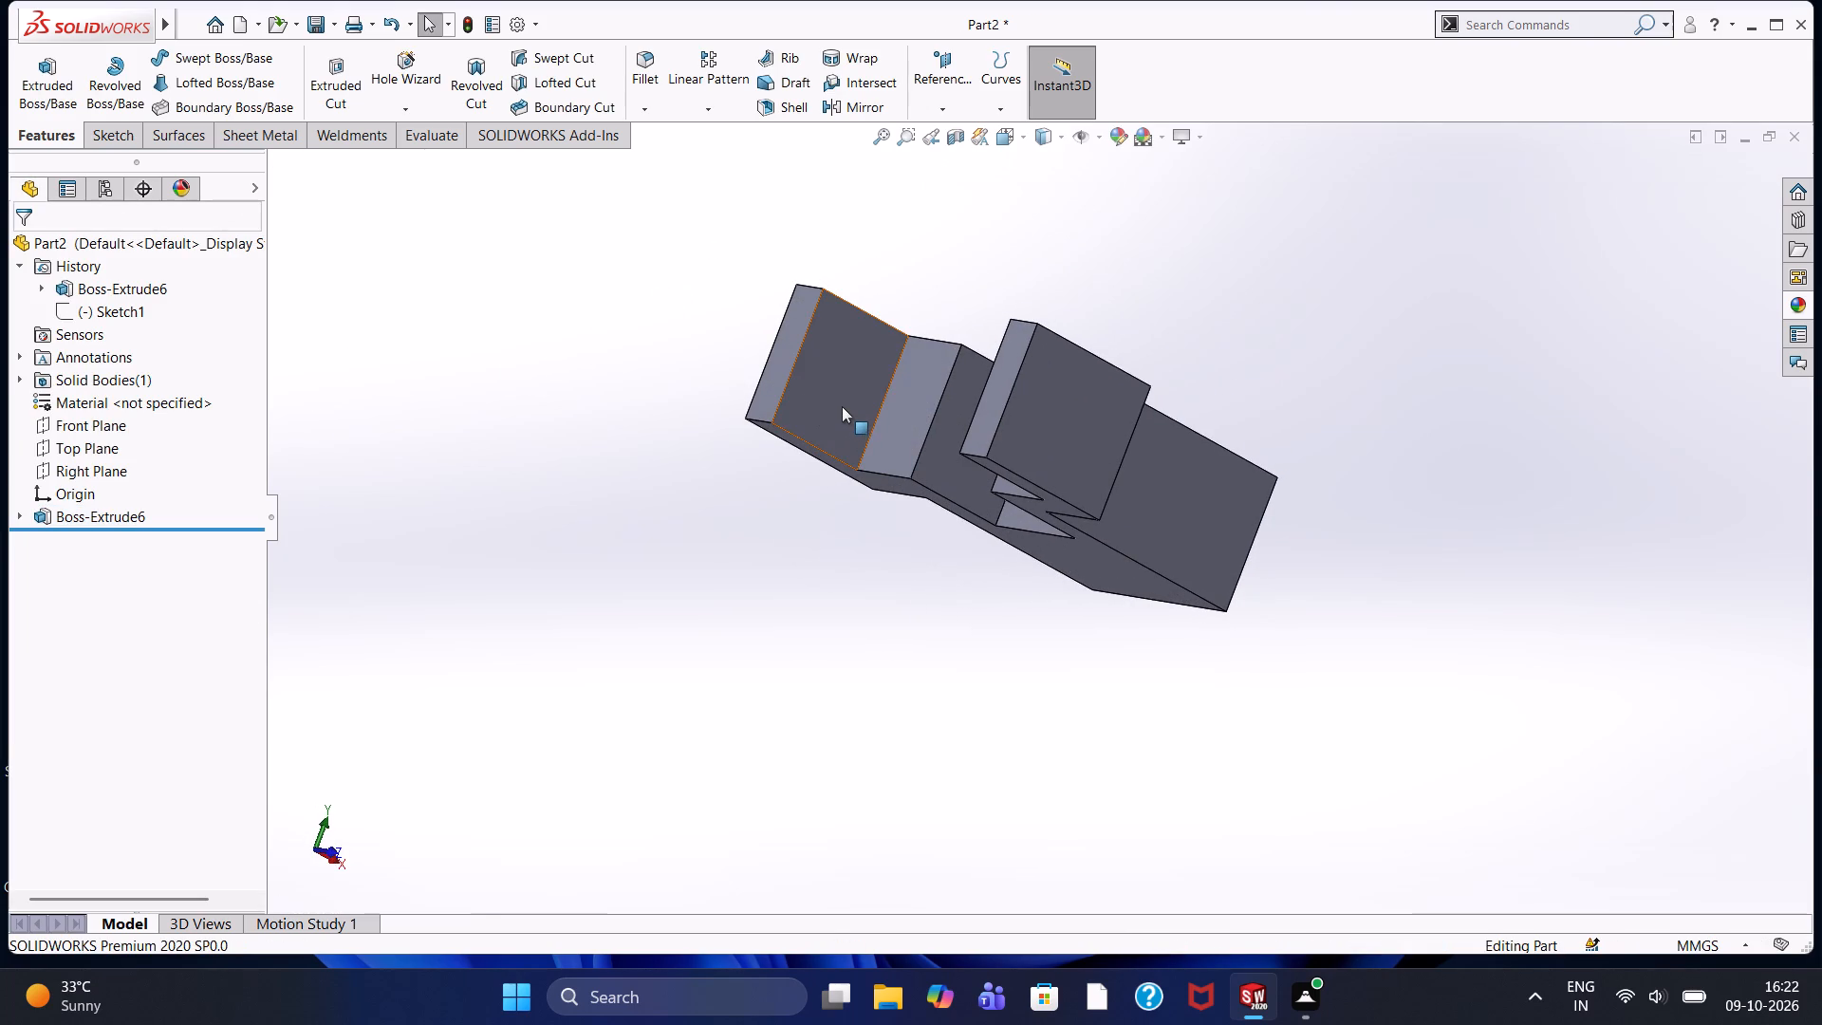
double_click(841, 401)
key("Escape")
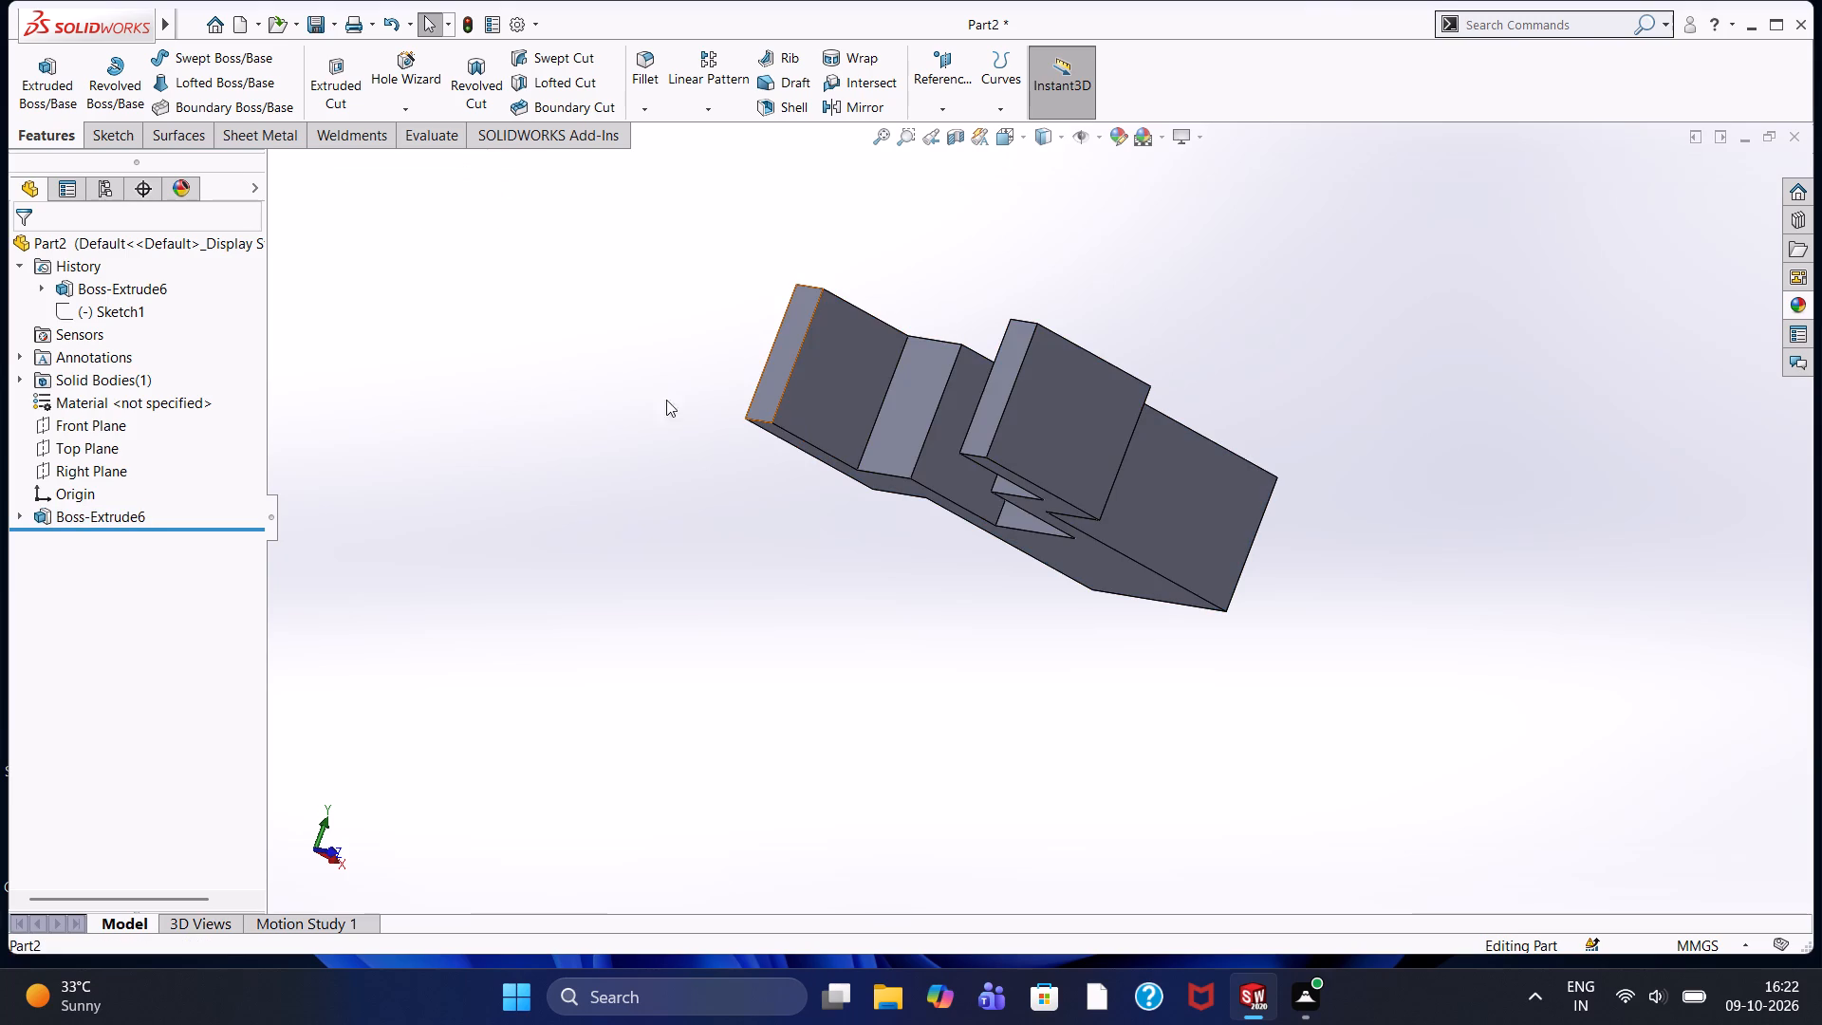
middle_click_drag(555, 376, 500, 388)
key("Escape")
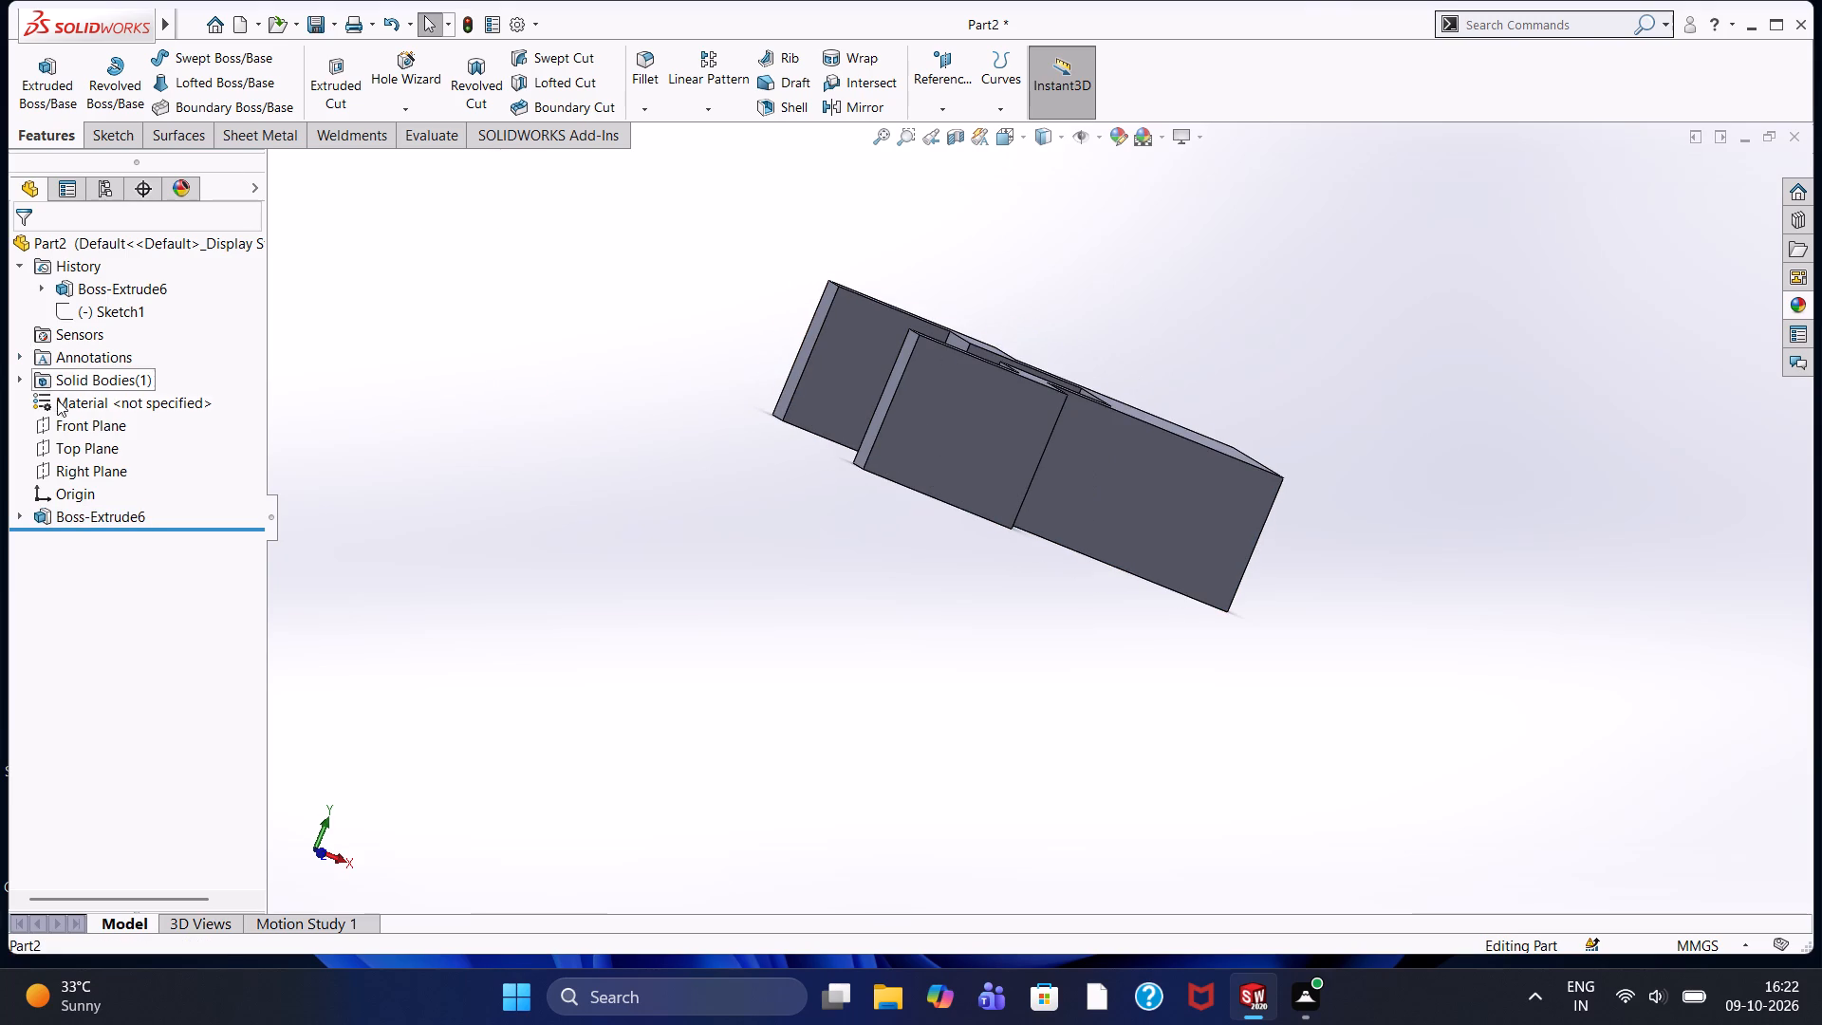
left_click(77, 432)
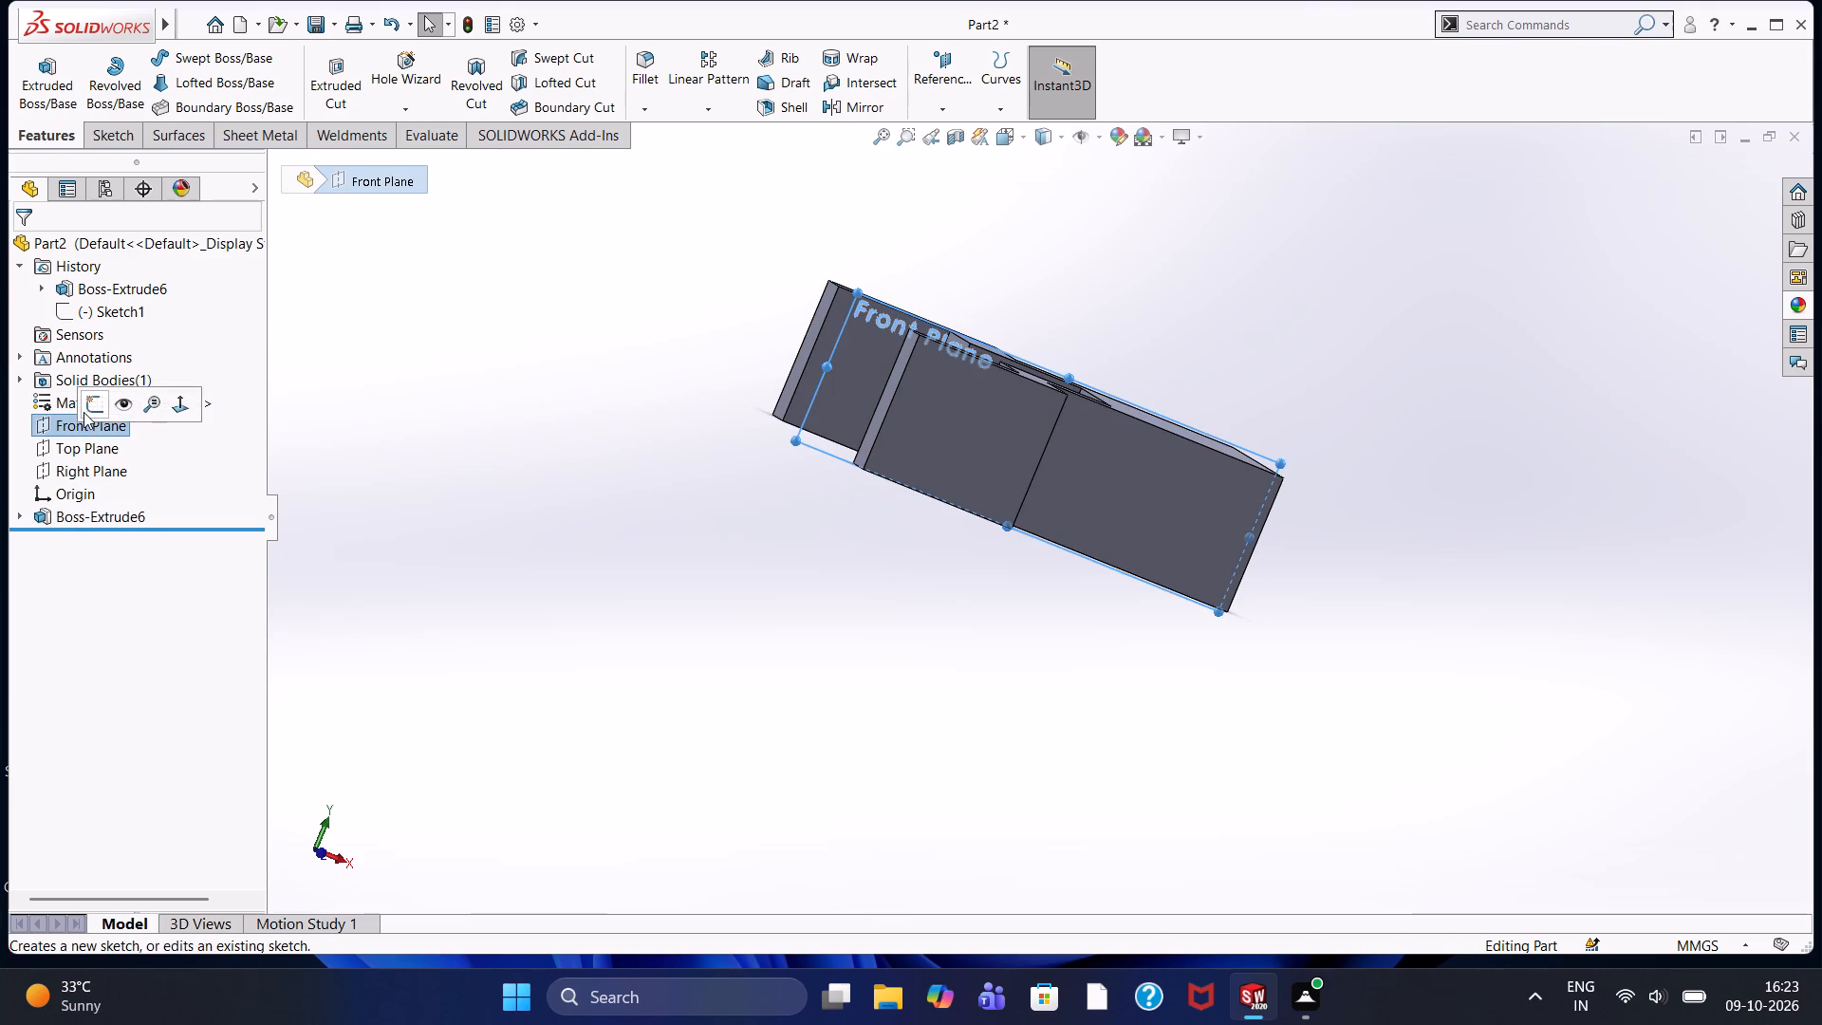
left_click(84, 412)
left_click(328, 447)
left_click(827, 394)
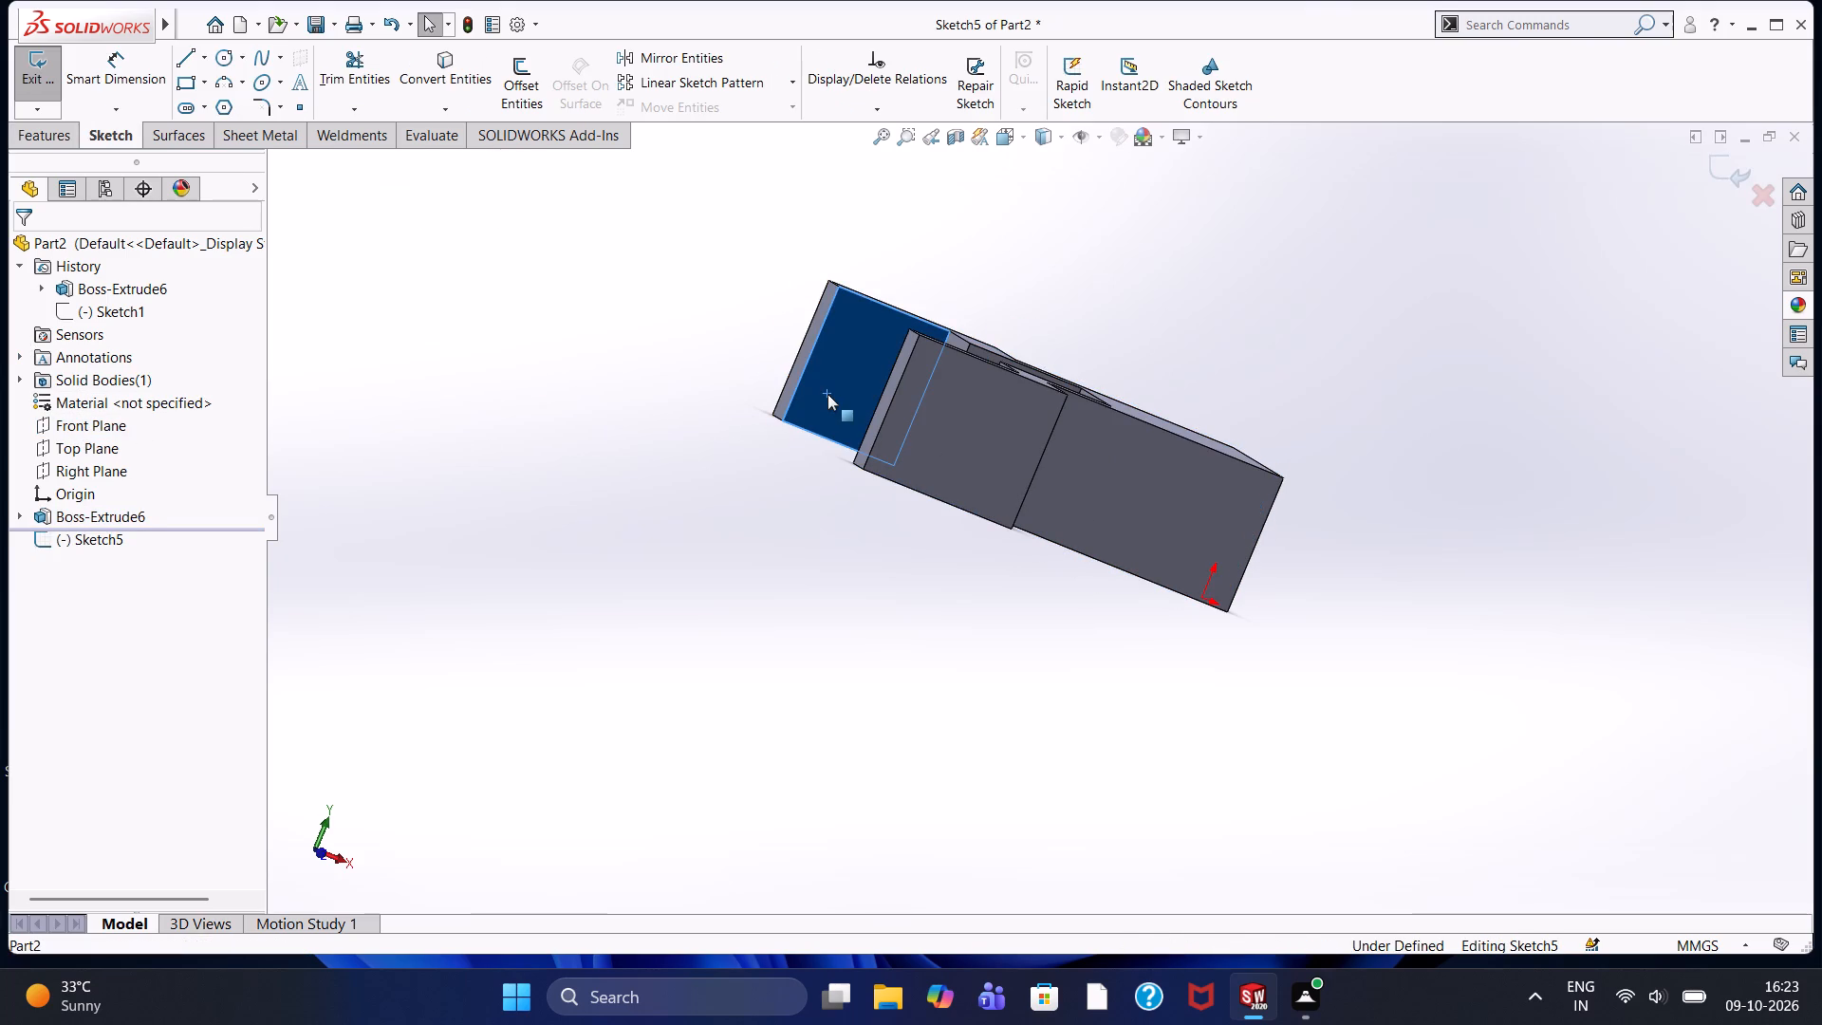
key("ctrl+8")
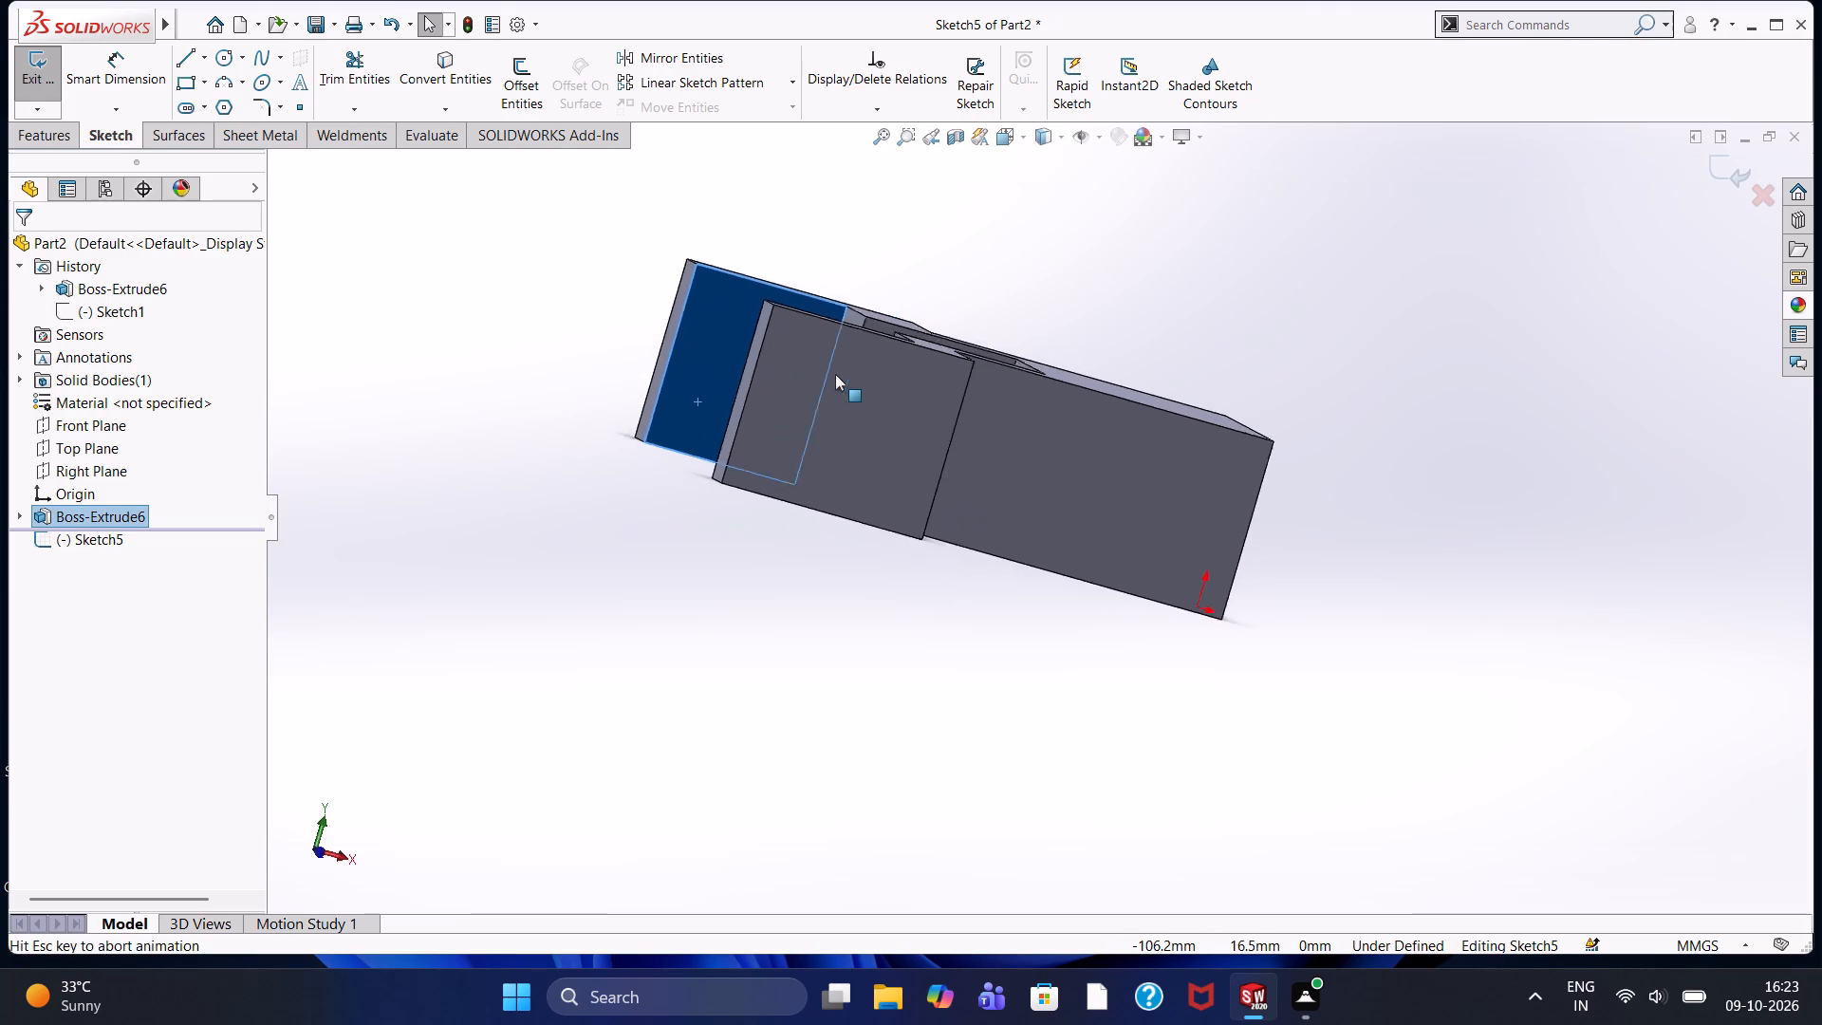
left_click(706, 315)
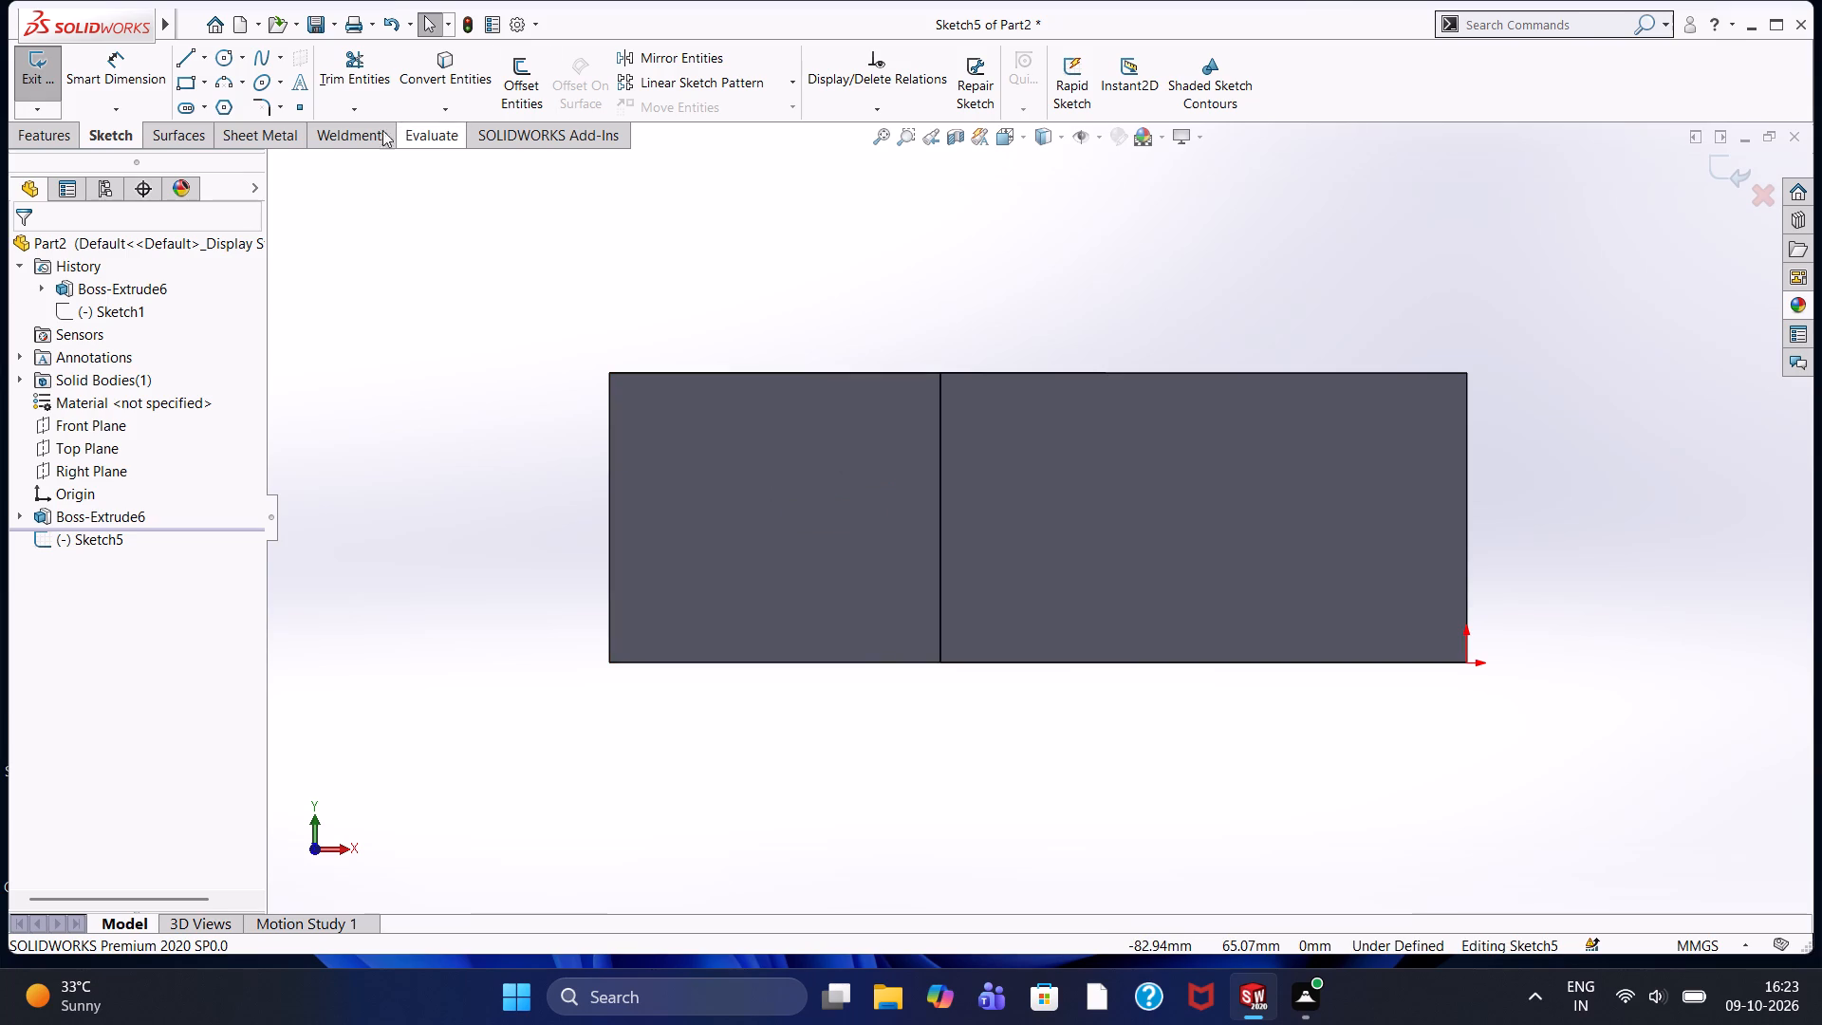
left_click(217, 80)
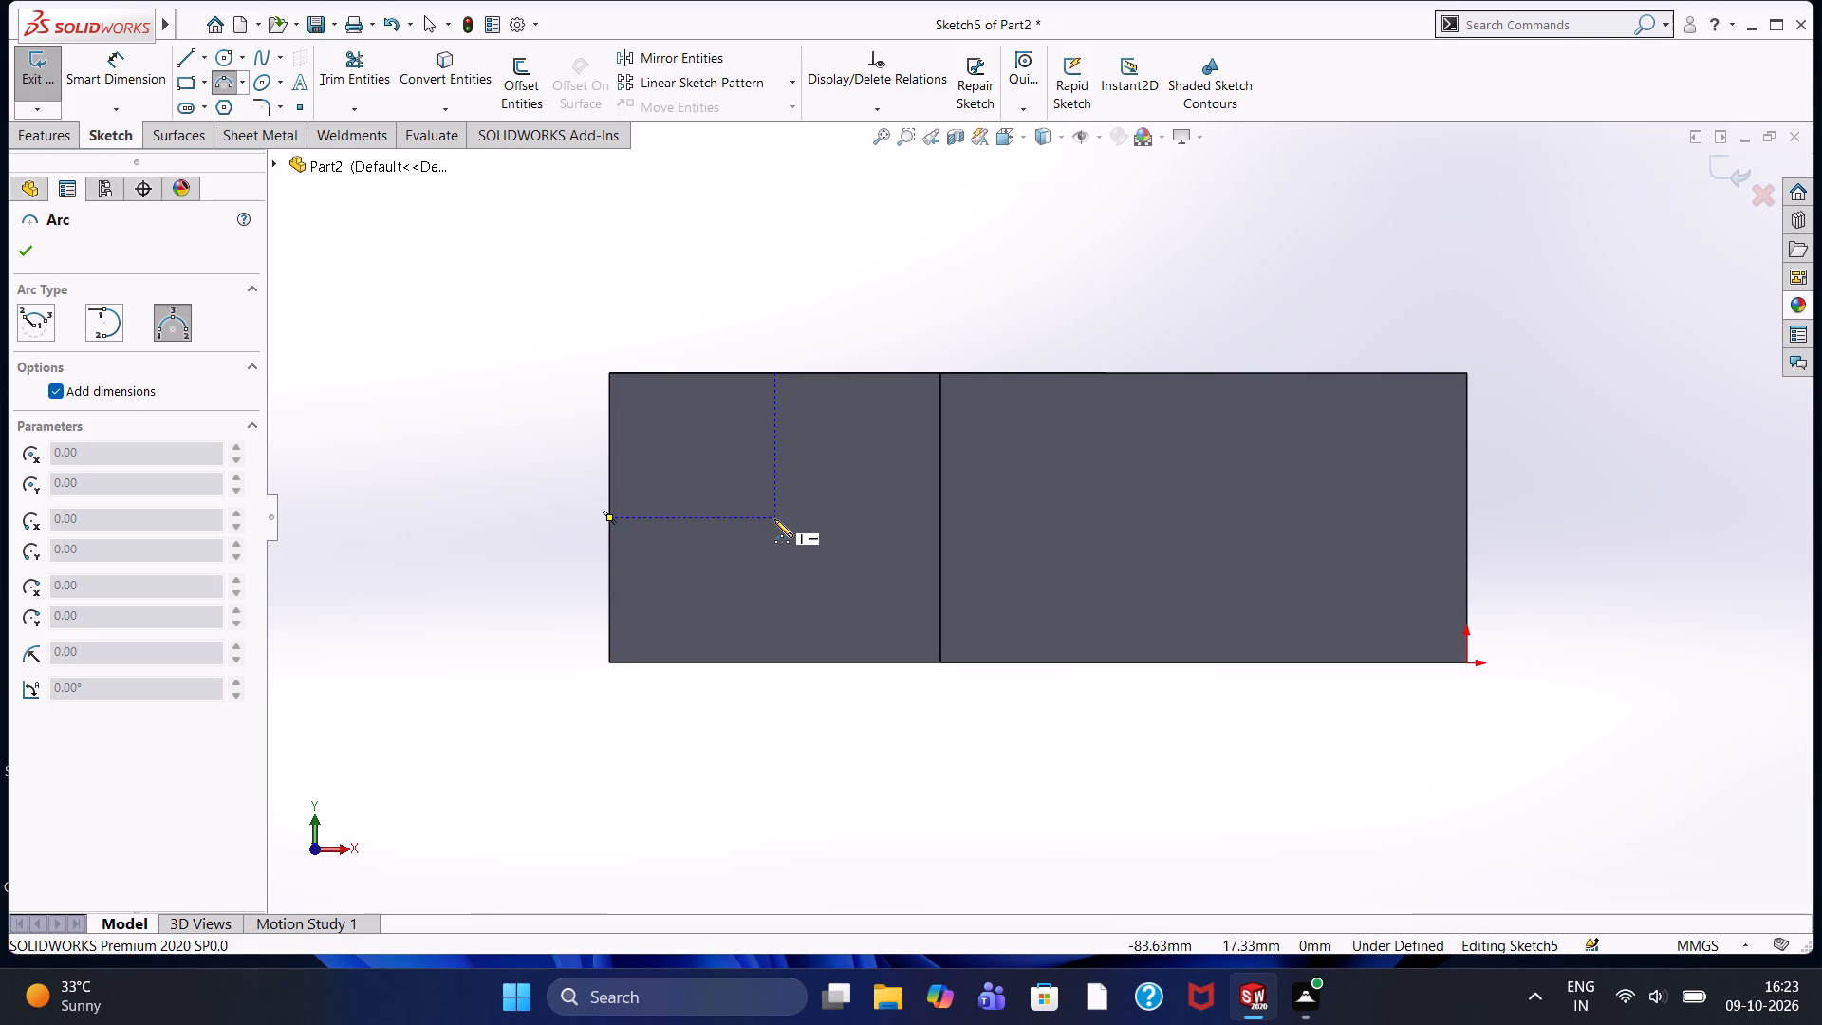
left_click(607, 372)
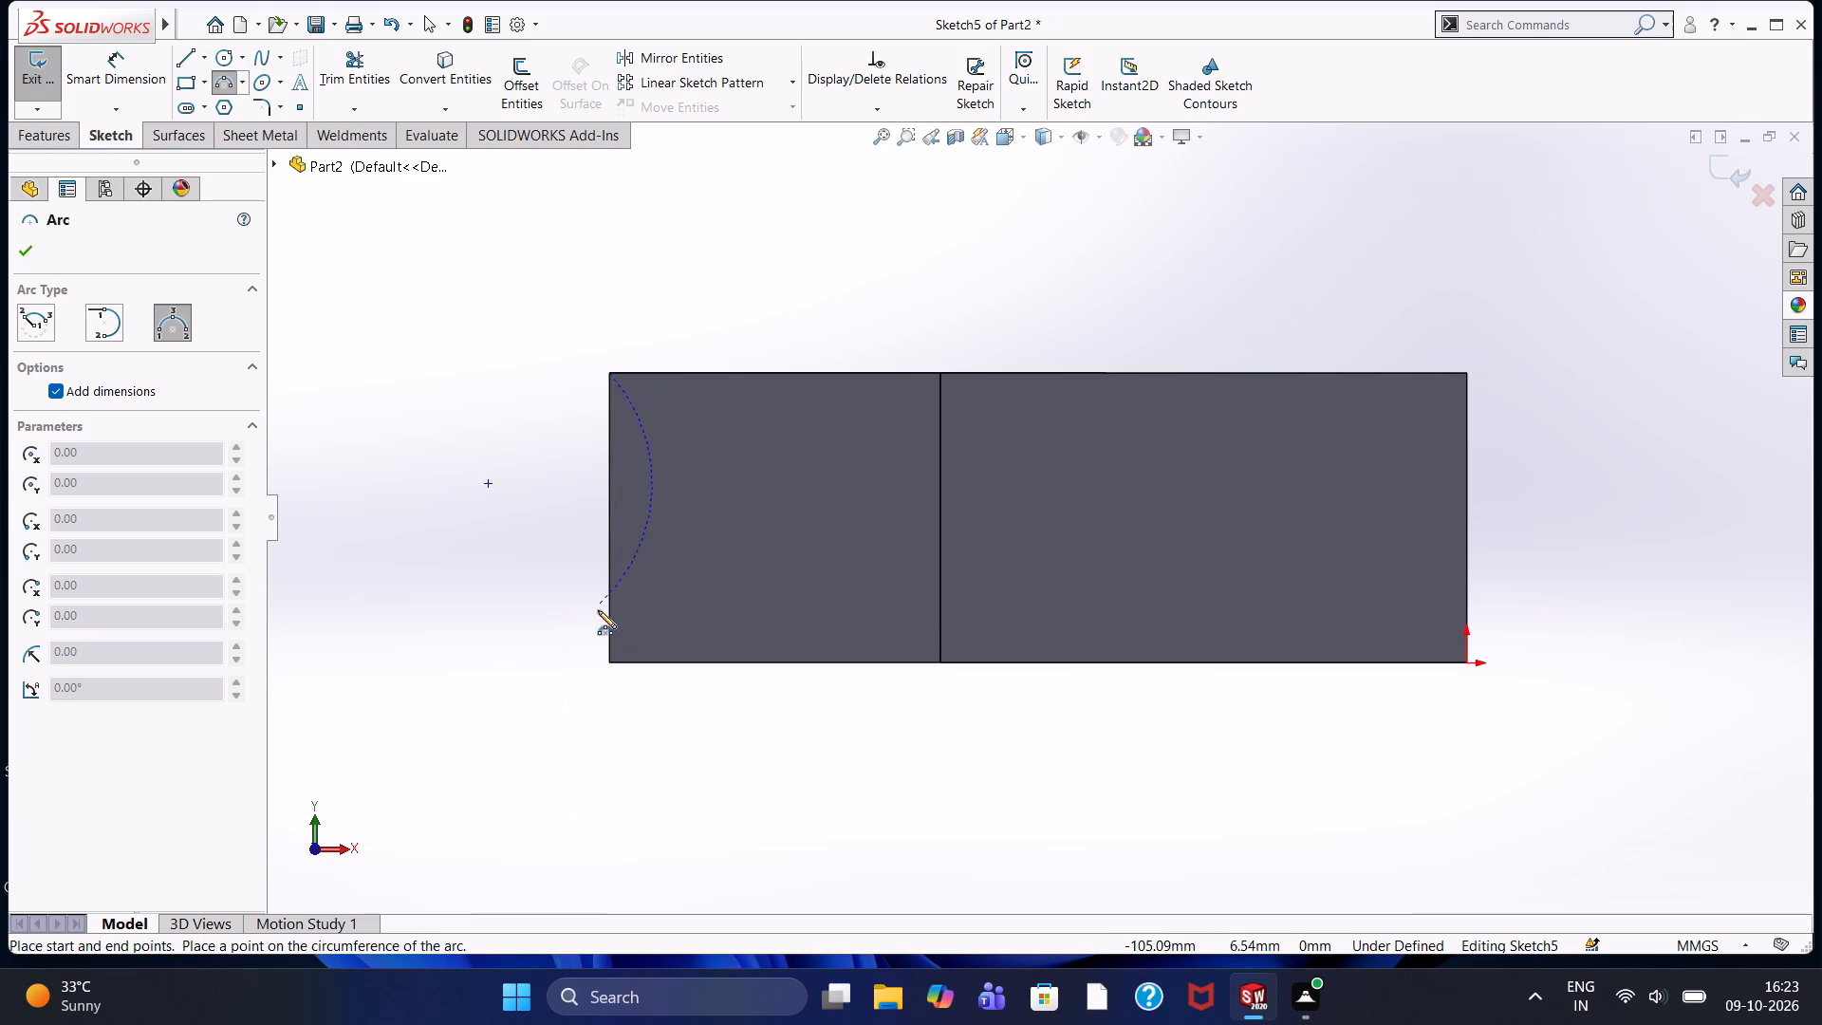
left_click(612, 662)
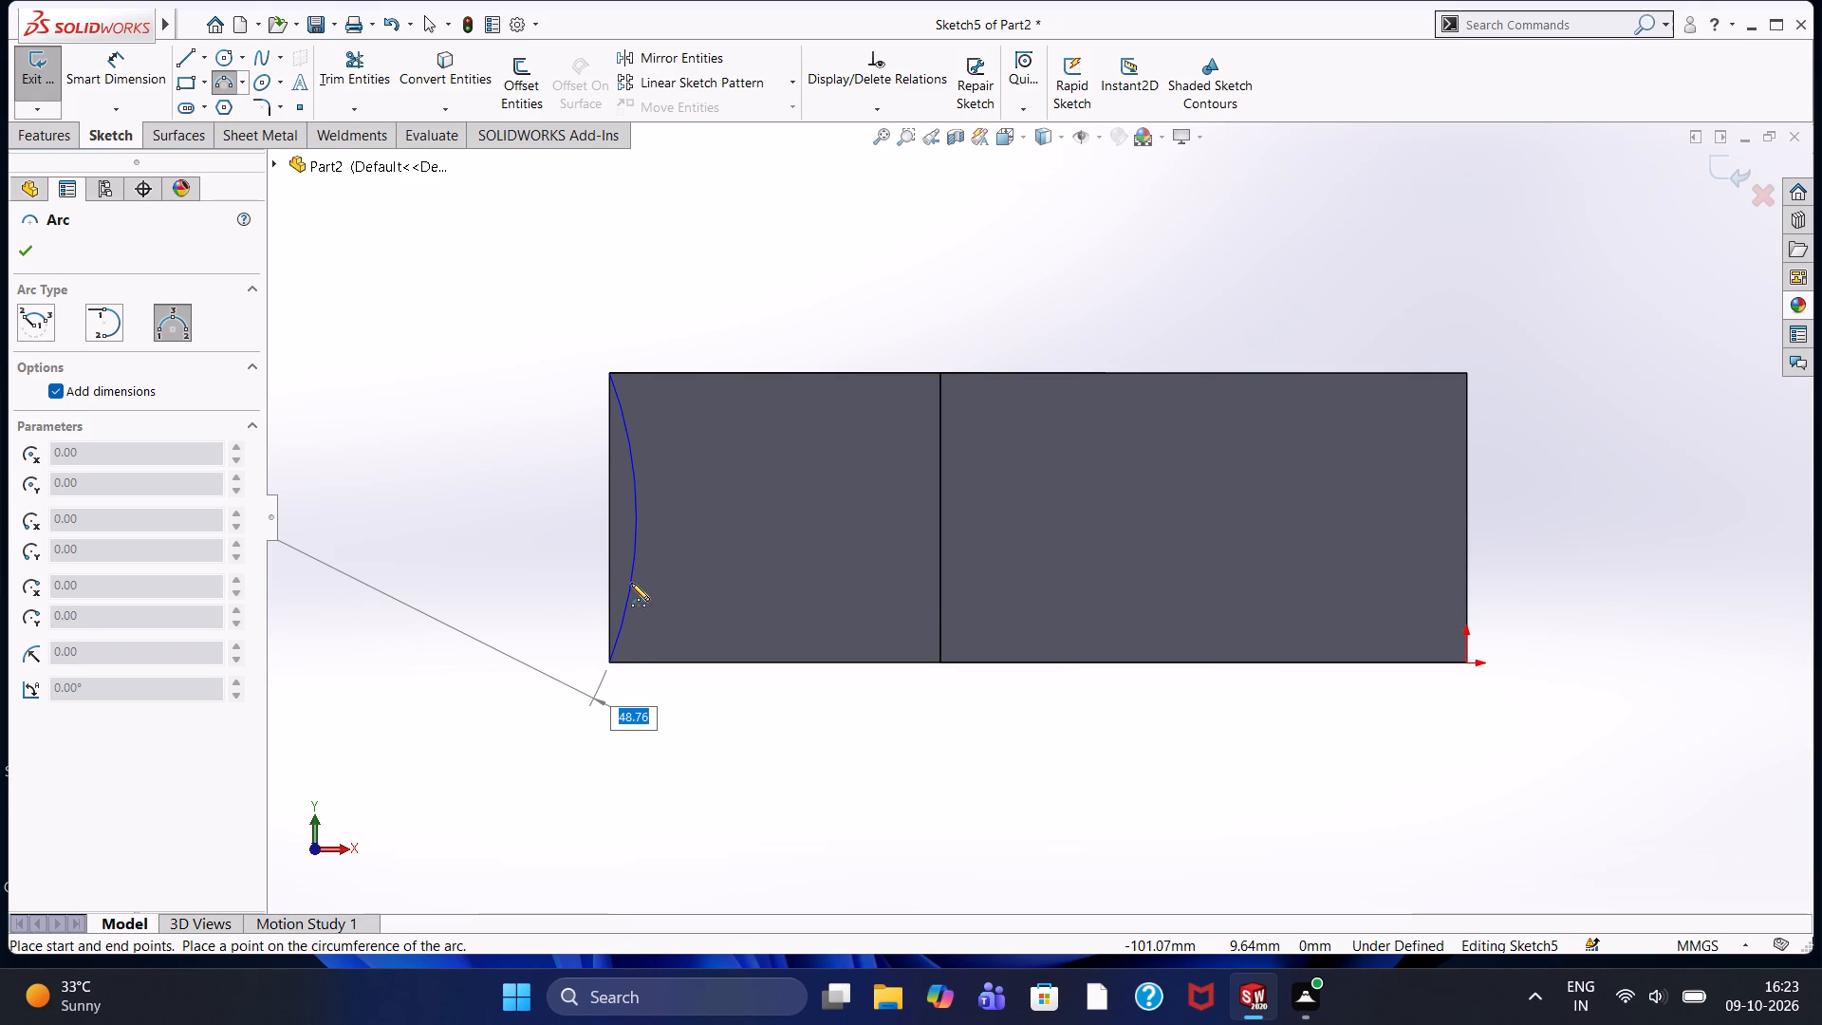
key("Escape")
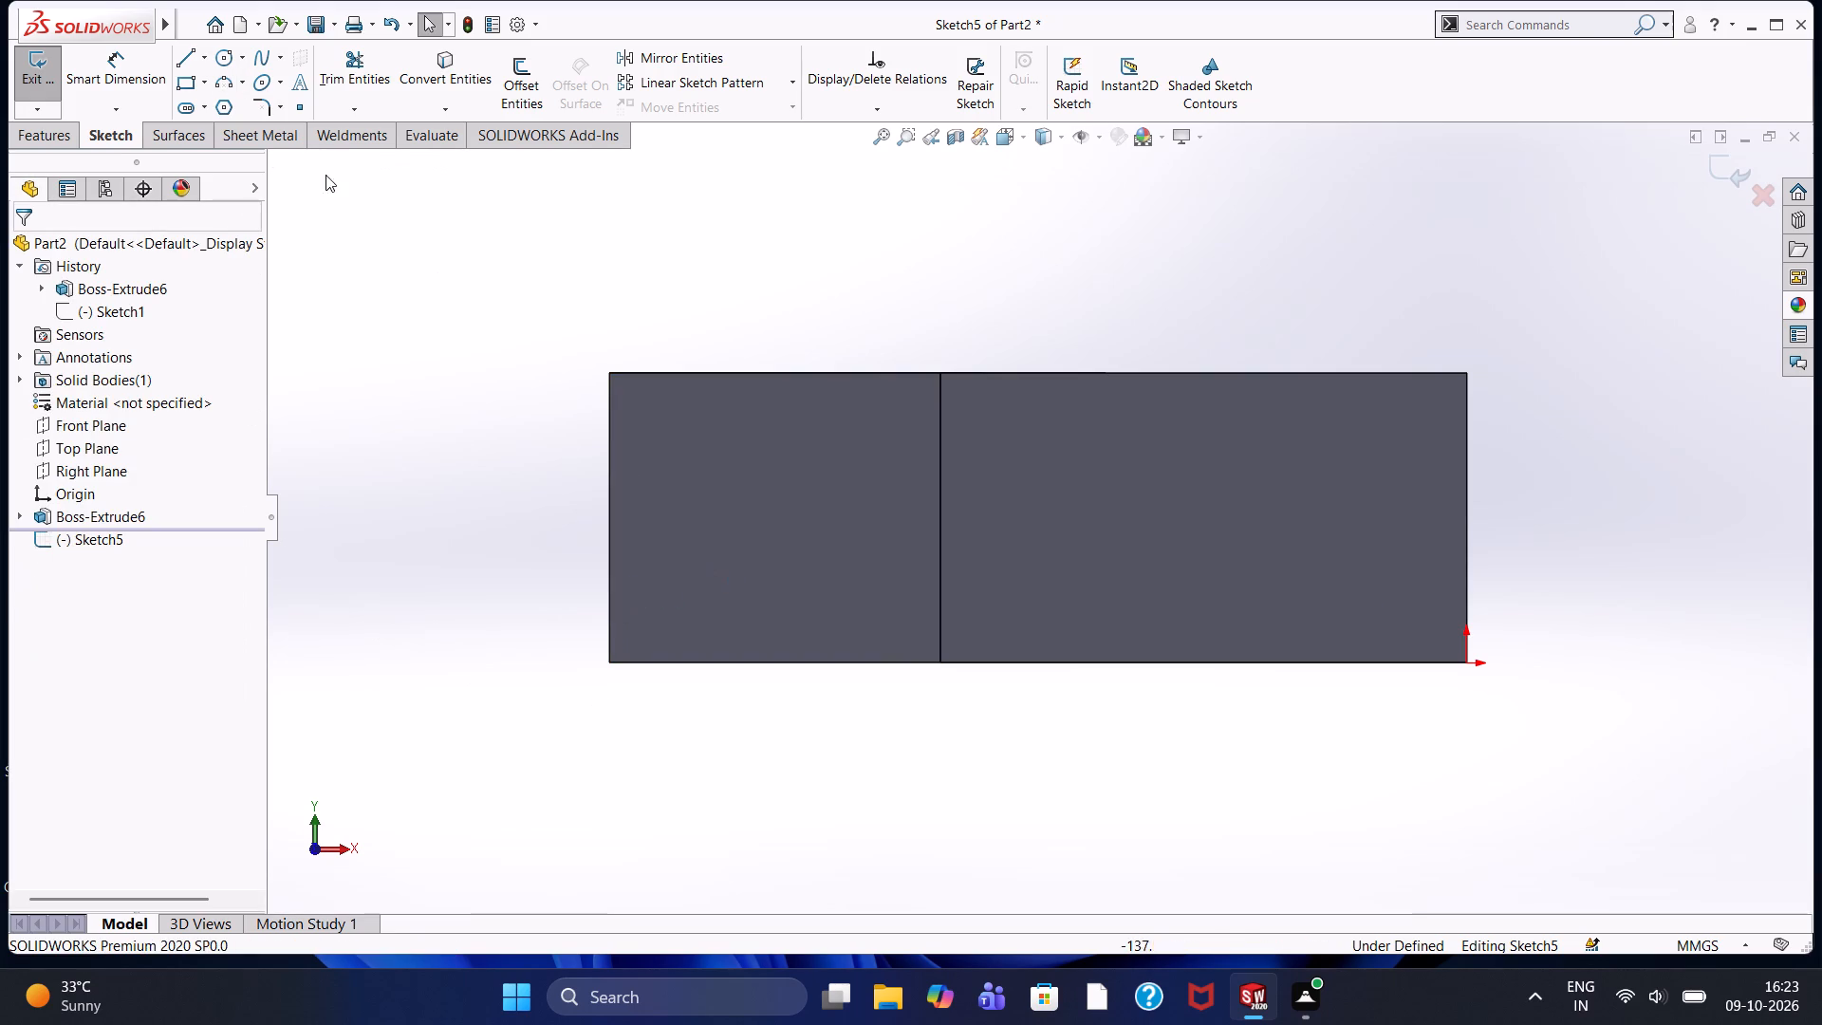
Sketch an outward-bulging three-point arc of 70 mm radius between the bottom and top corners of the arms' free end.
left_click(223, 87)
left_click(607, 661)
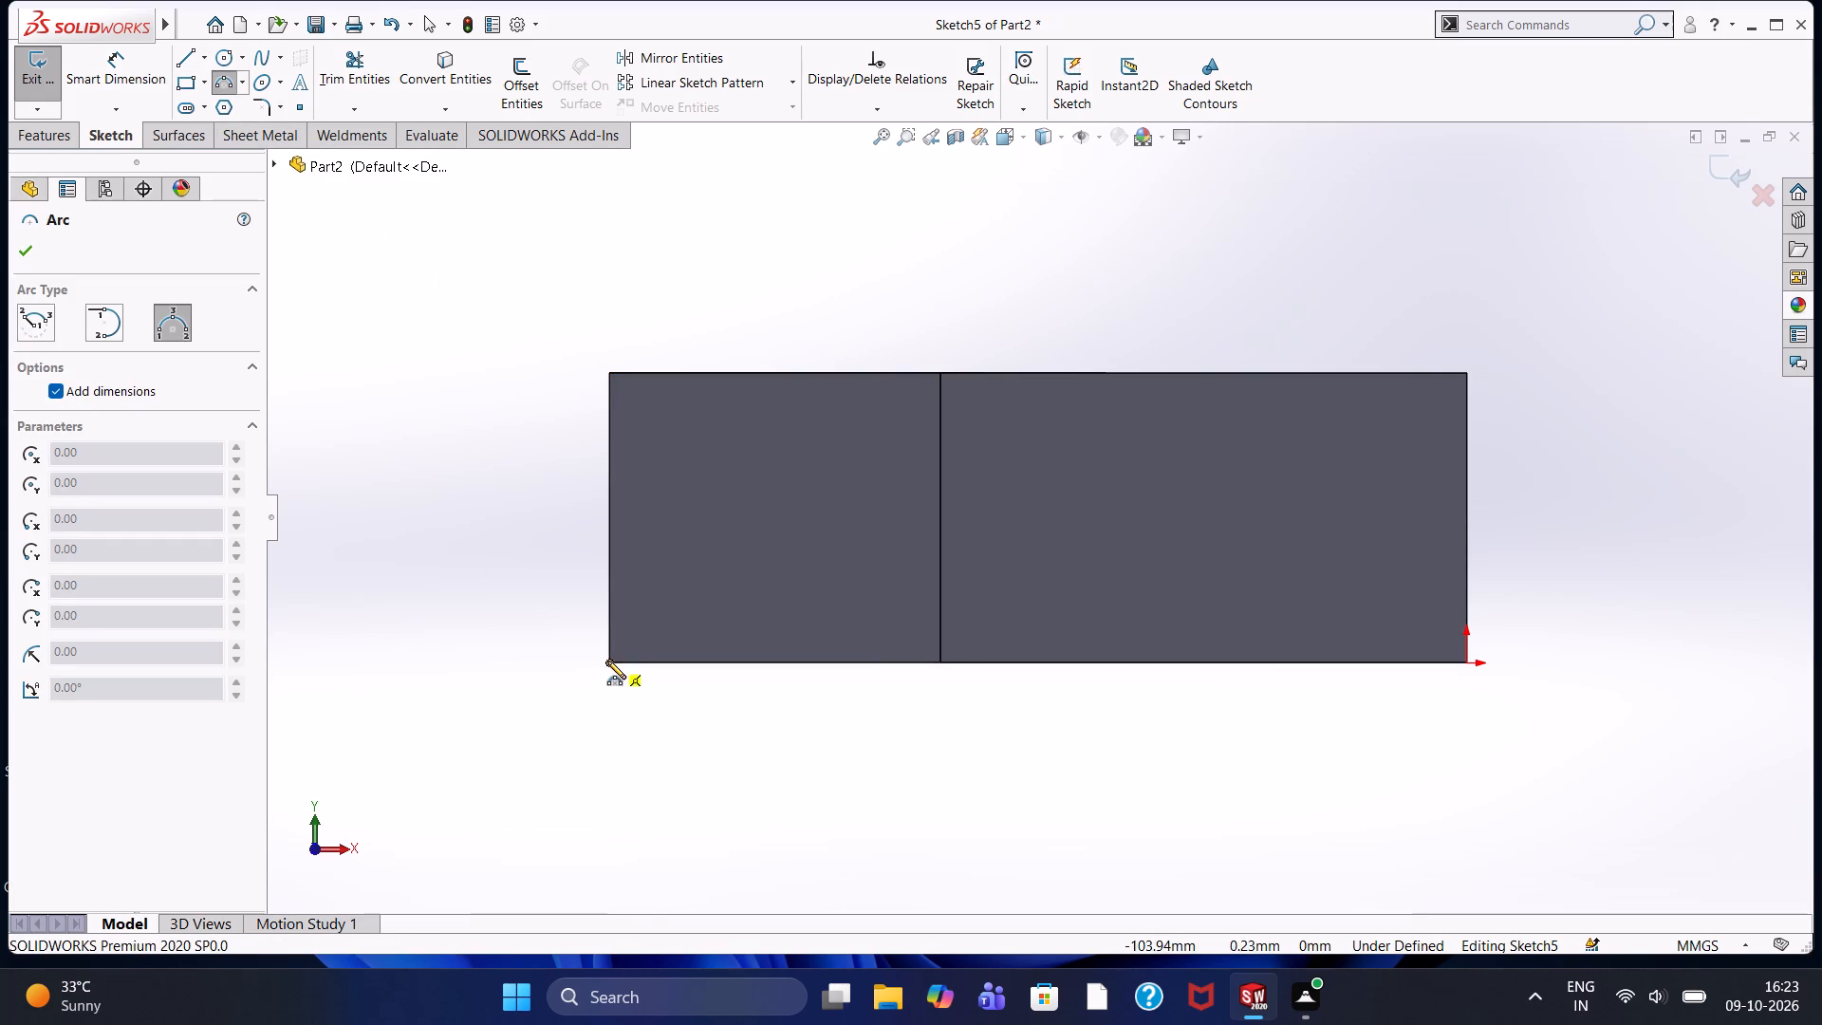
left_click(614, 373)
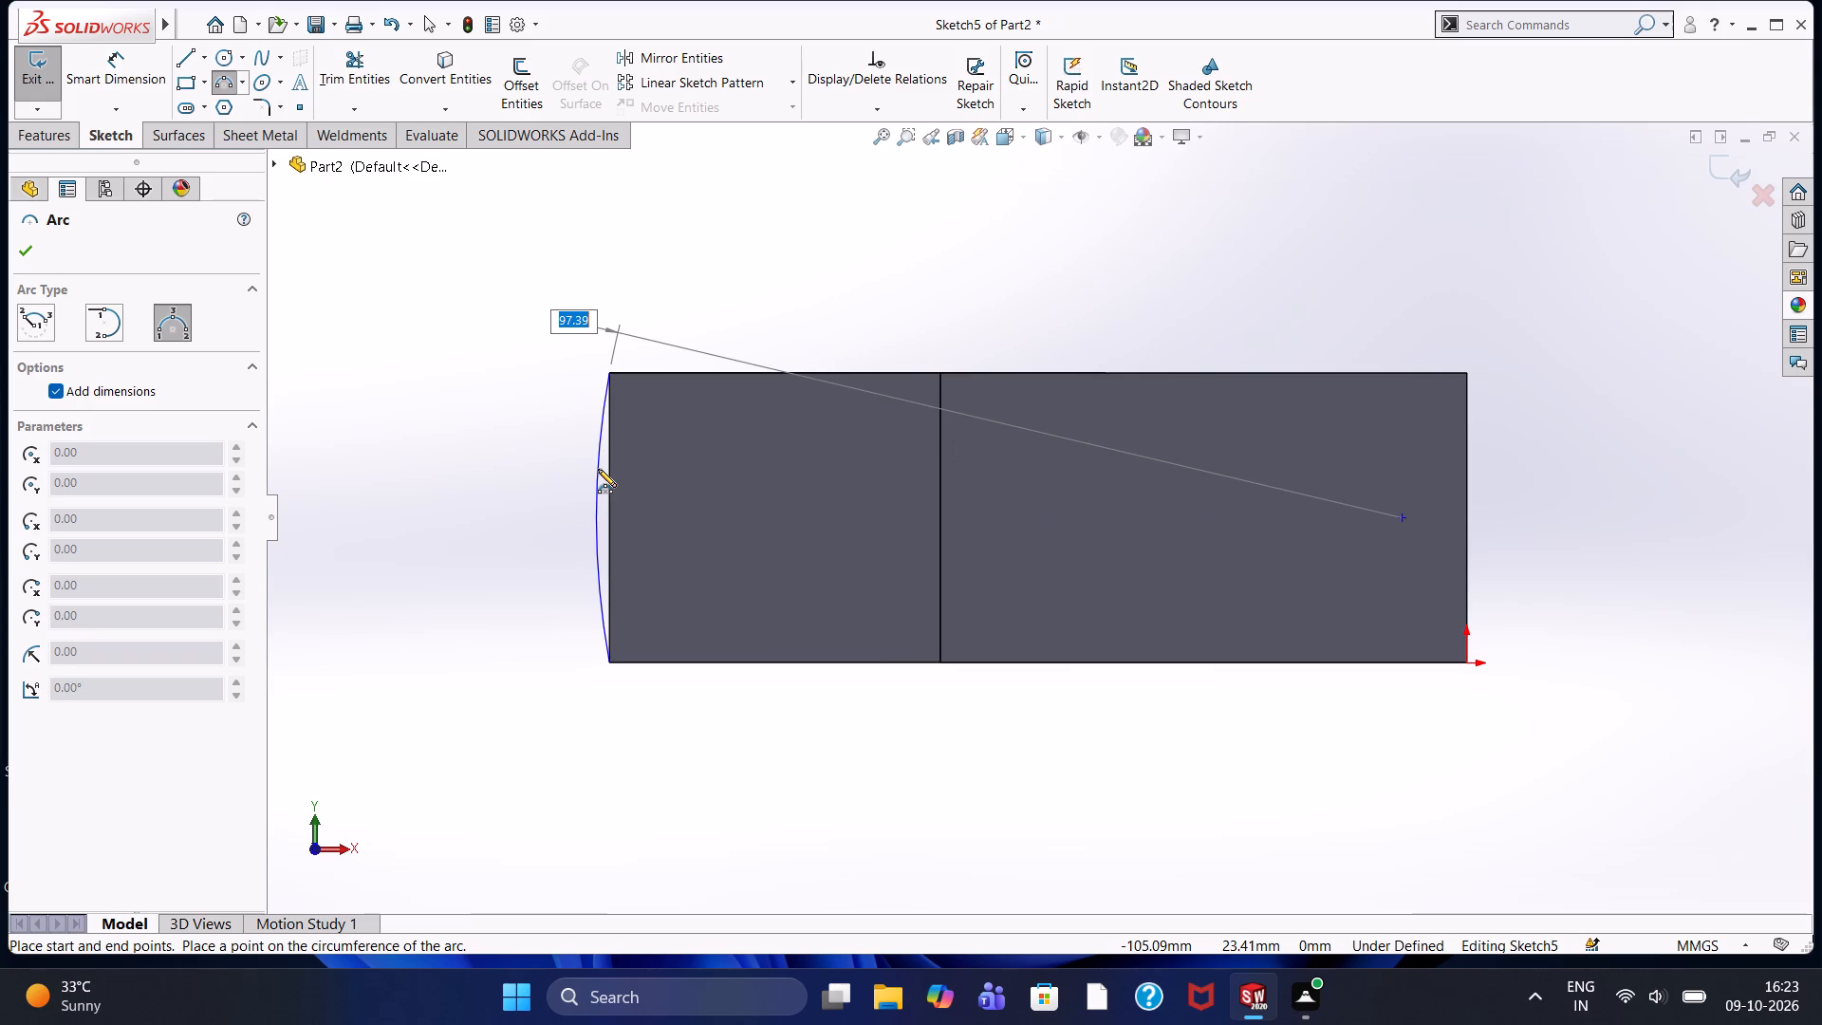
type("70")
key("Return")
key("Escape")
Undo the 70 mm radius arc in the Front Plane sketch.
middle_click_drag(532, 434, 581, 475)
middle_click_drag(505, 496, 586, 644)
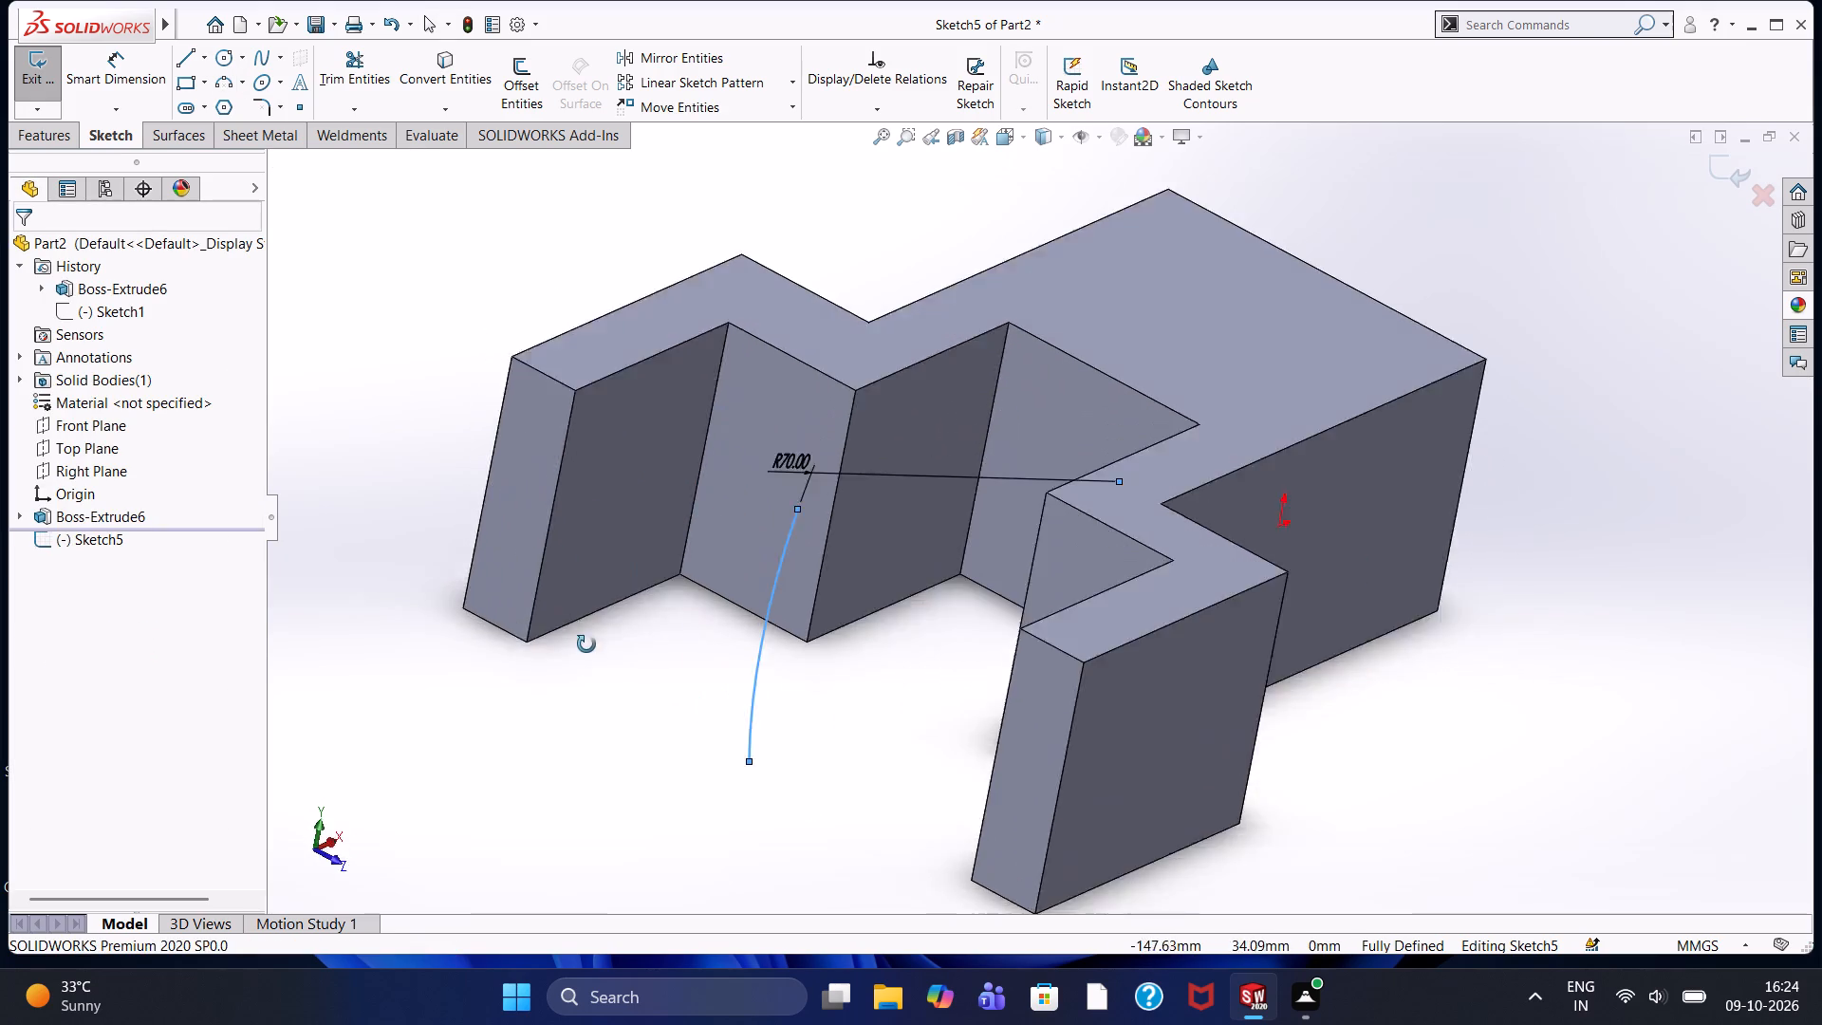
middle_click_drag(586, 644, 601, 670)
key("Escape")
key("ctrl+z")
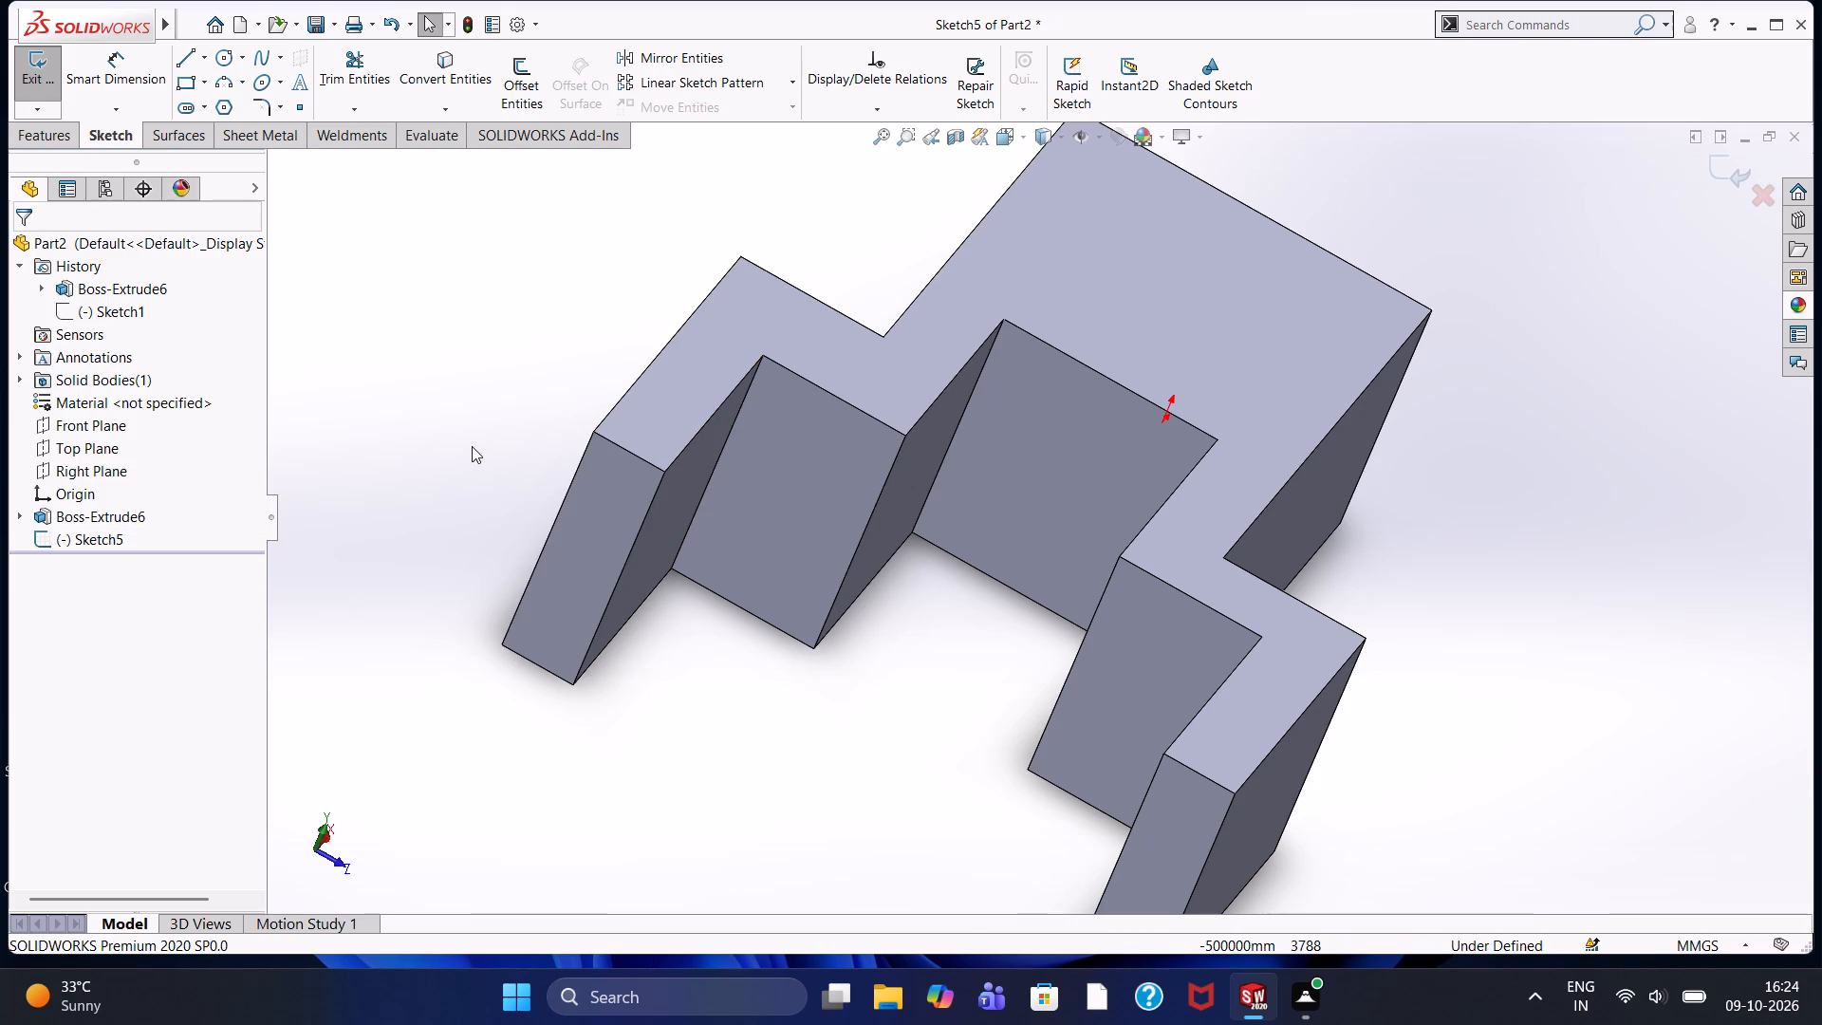
Examine the arms and end faces of the stepped body from a different angle and at closer range.
middle_click_drag(674, 556, 633, 540)
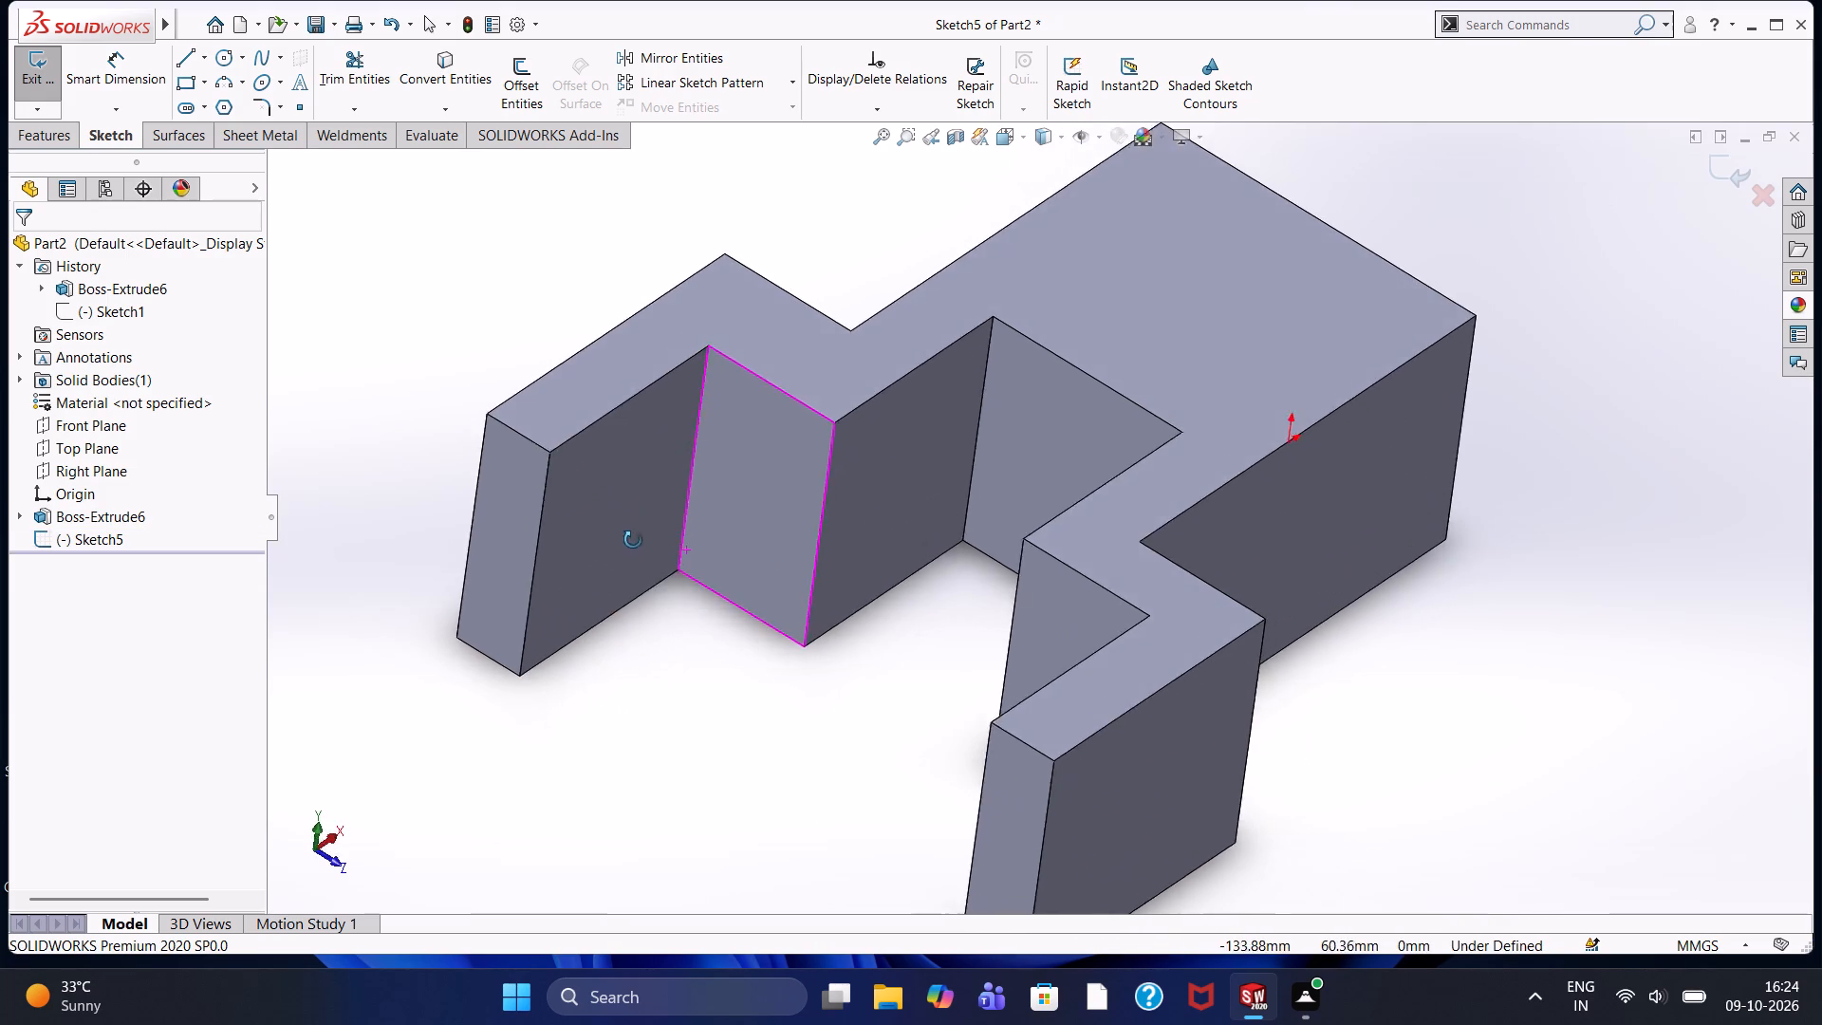
middle_click_drag(633, 540, 546, 449)
scroll(485, 467, "down", 2)
scroll(484, 450, "up", 3)
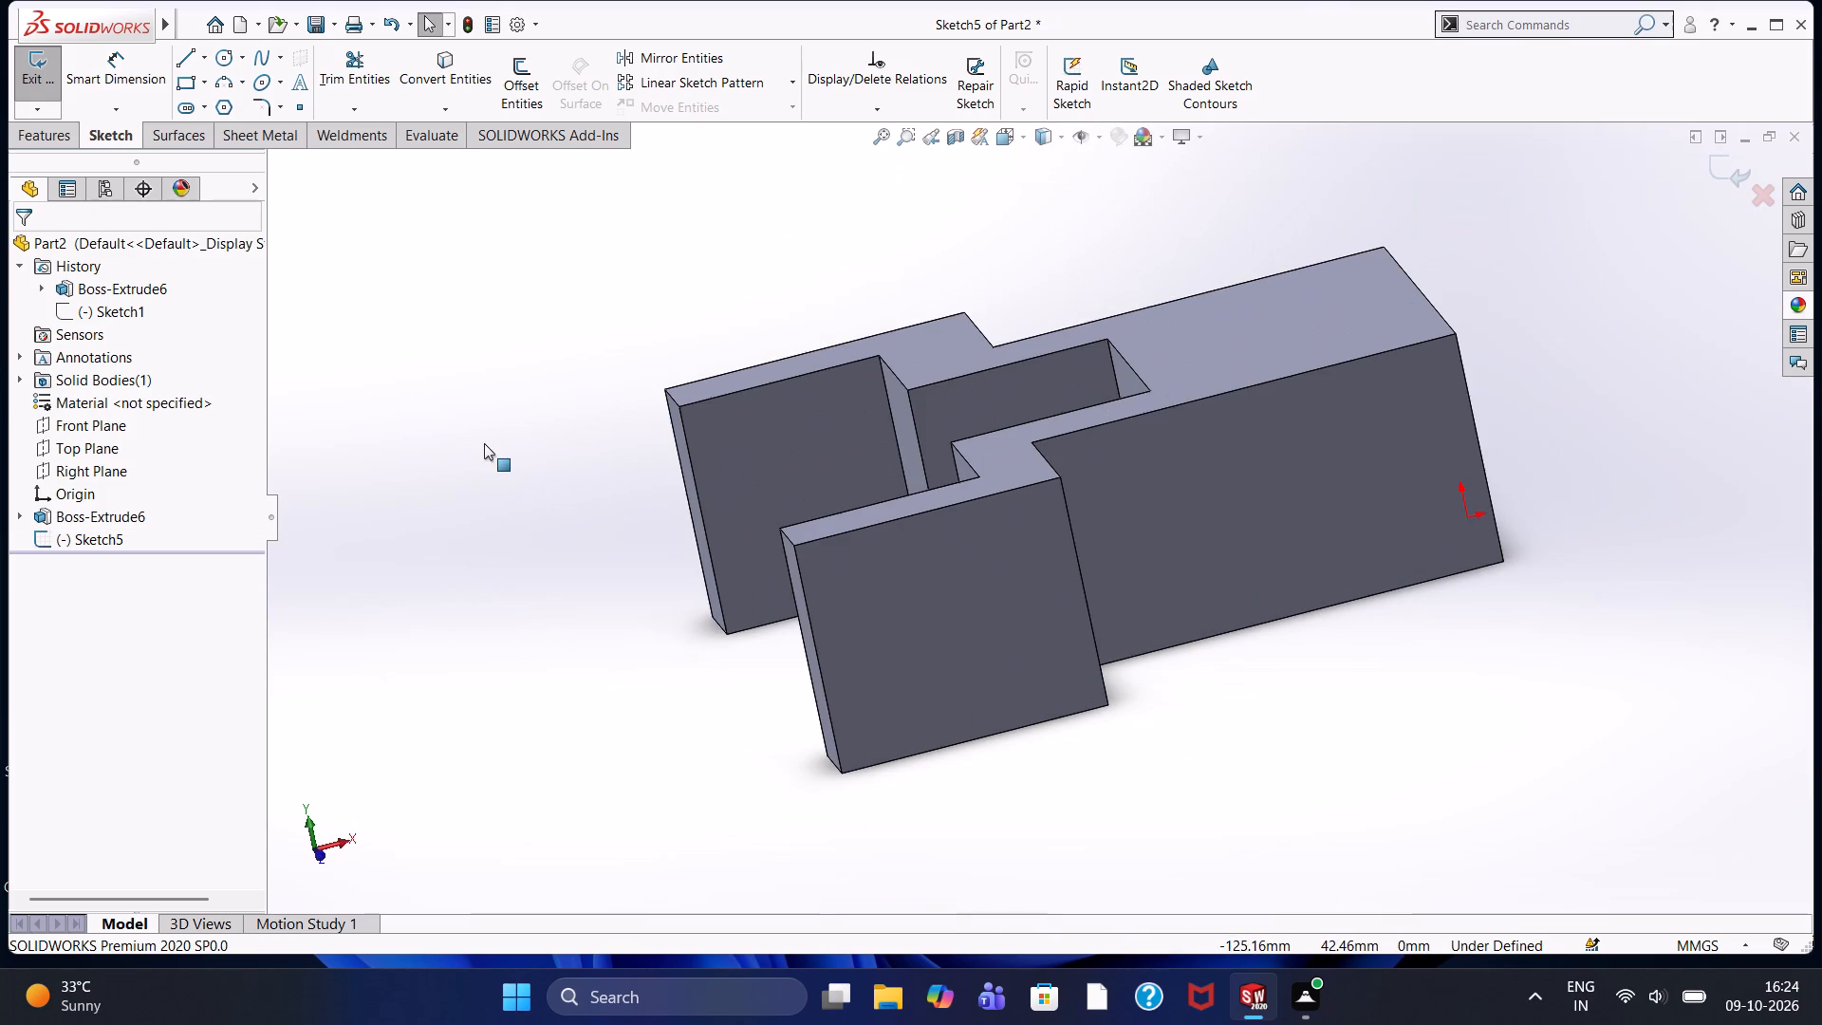
scroll(803, 536, "down", 1)
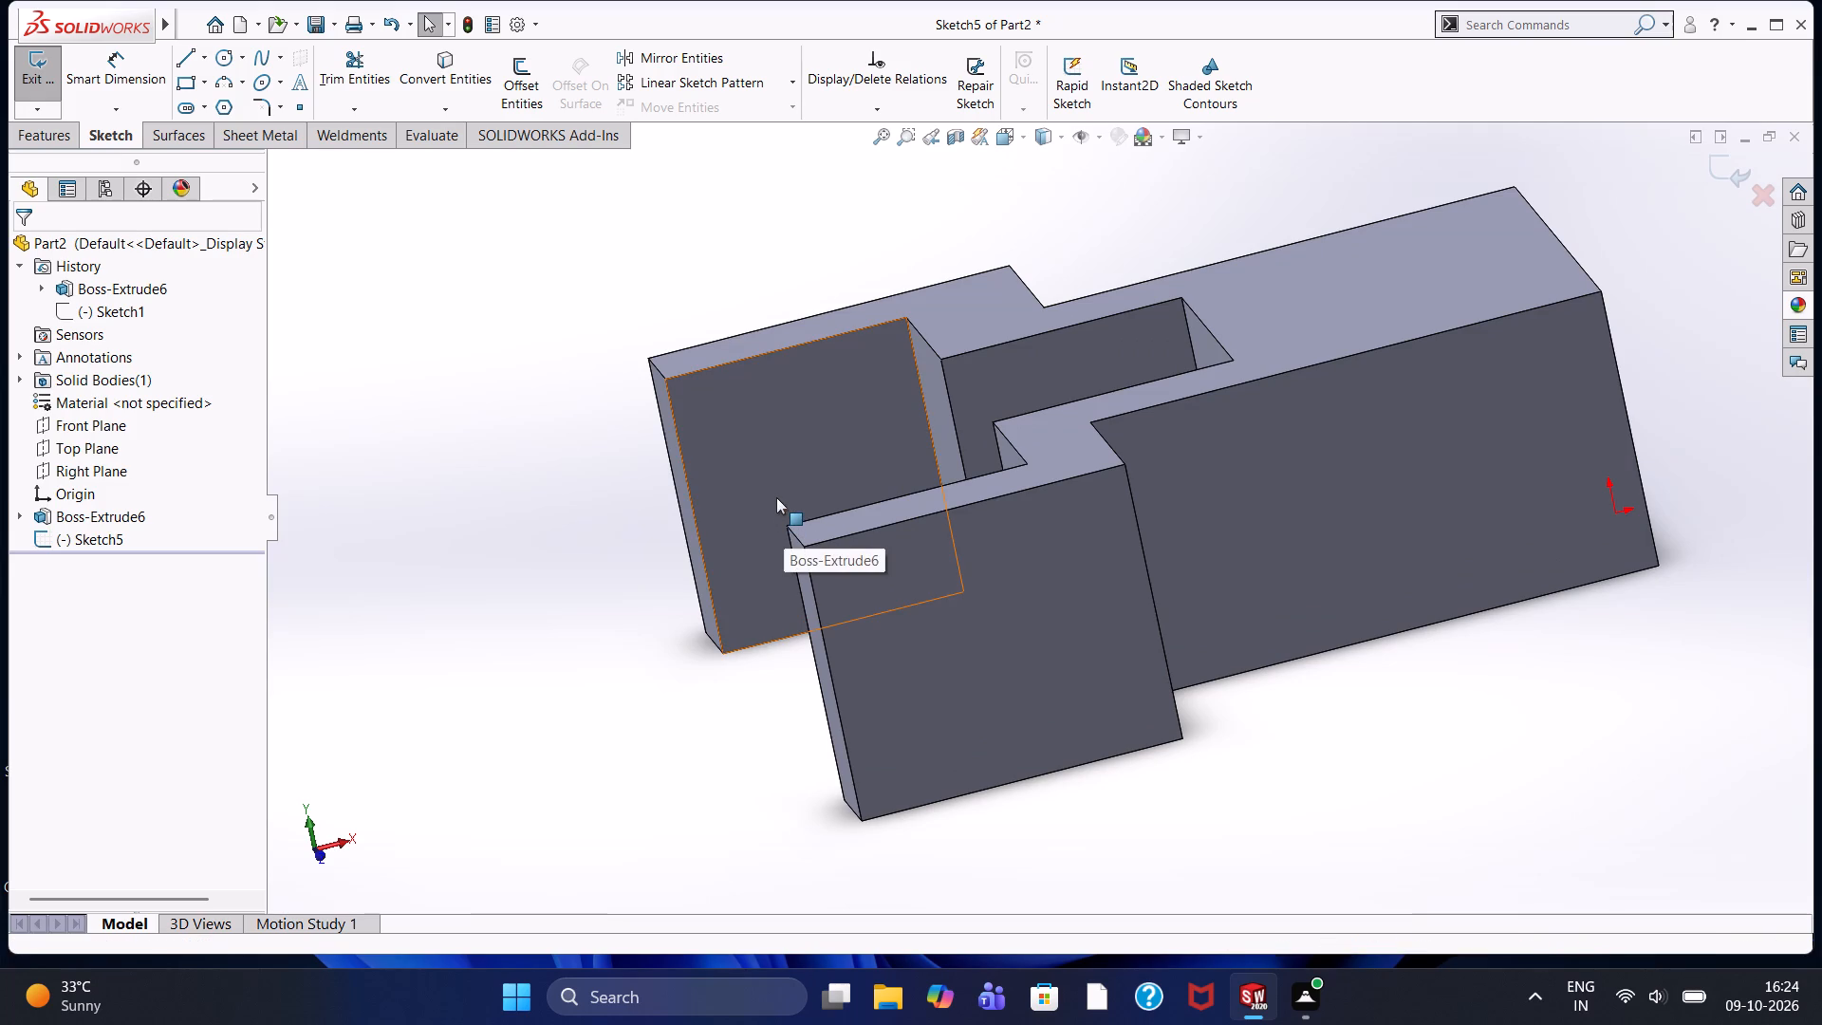
scroll(775, 488, "down", 1)
scroll(775, 488, "up", 1)
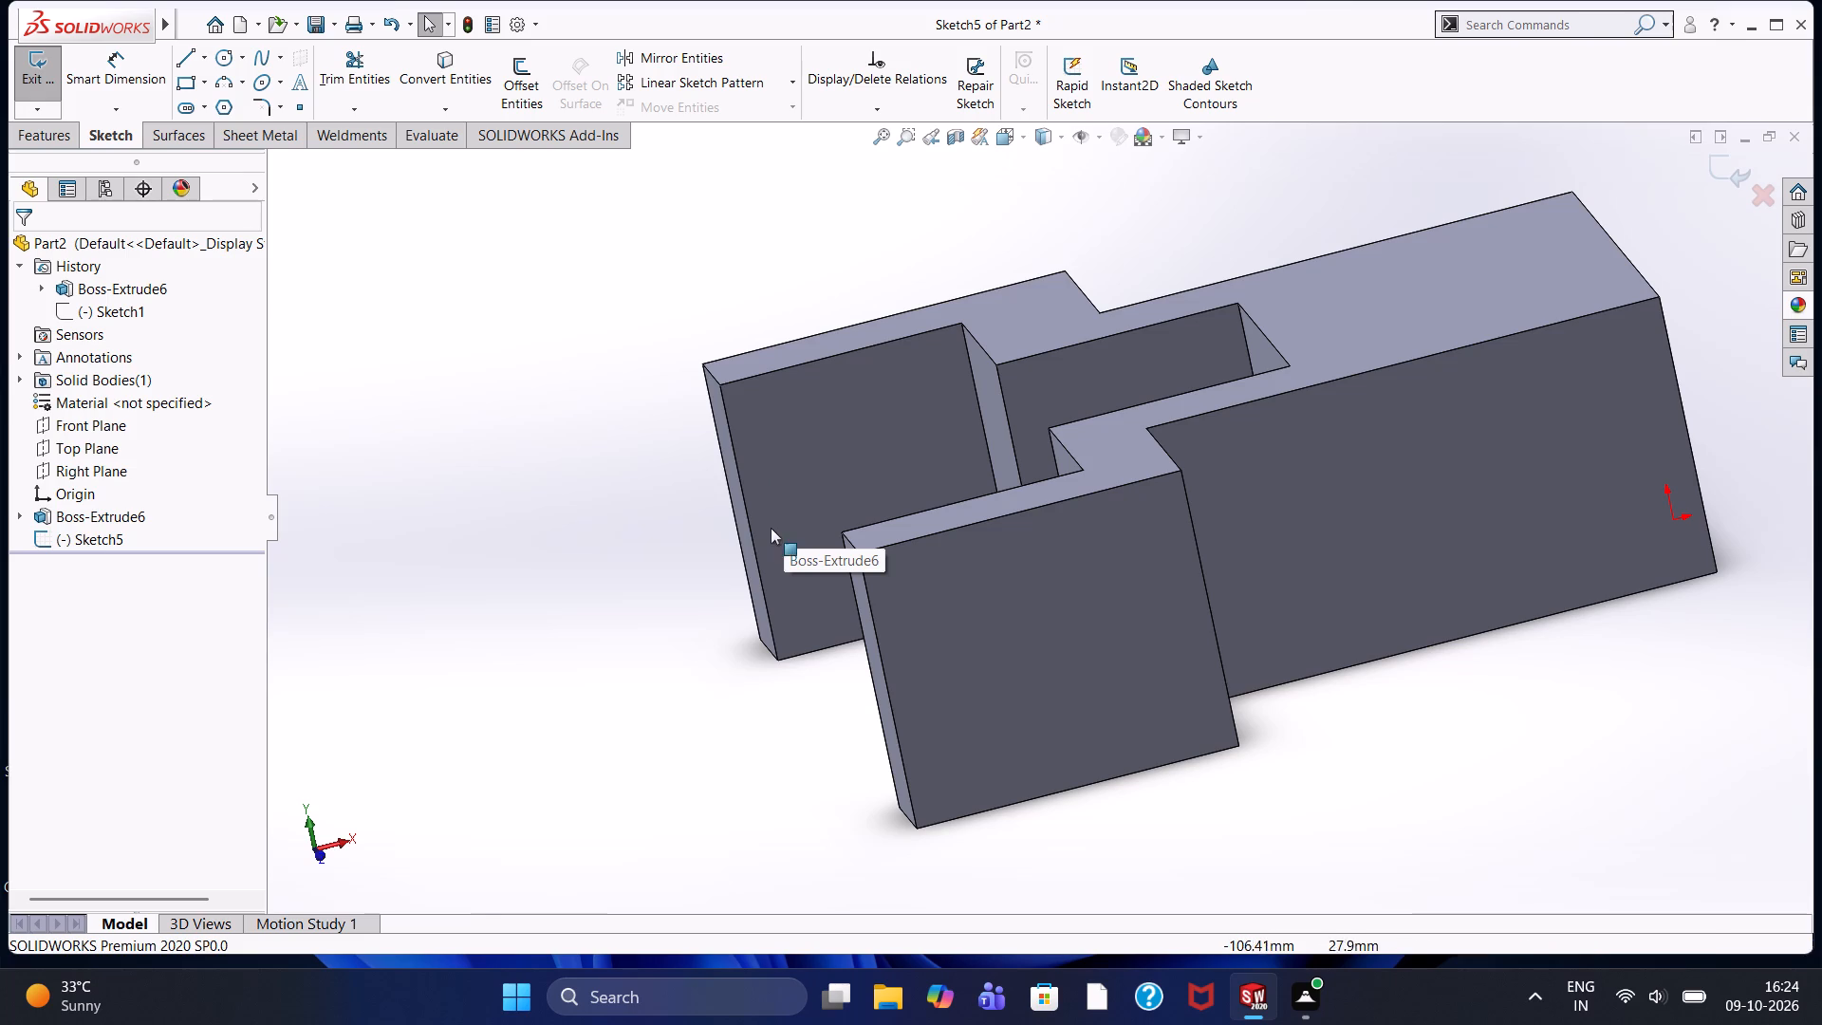
scroll(868, 339, "up", 1)
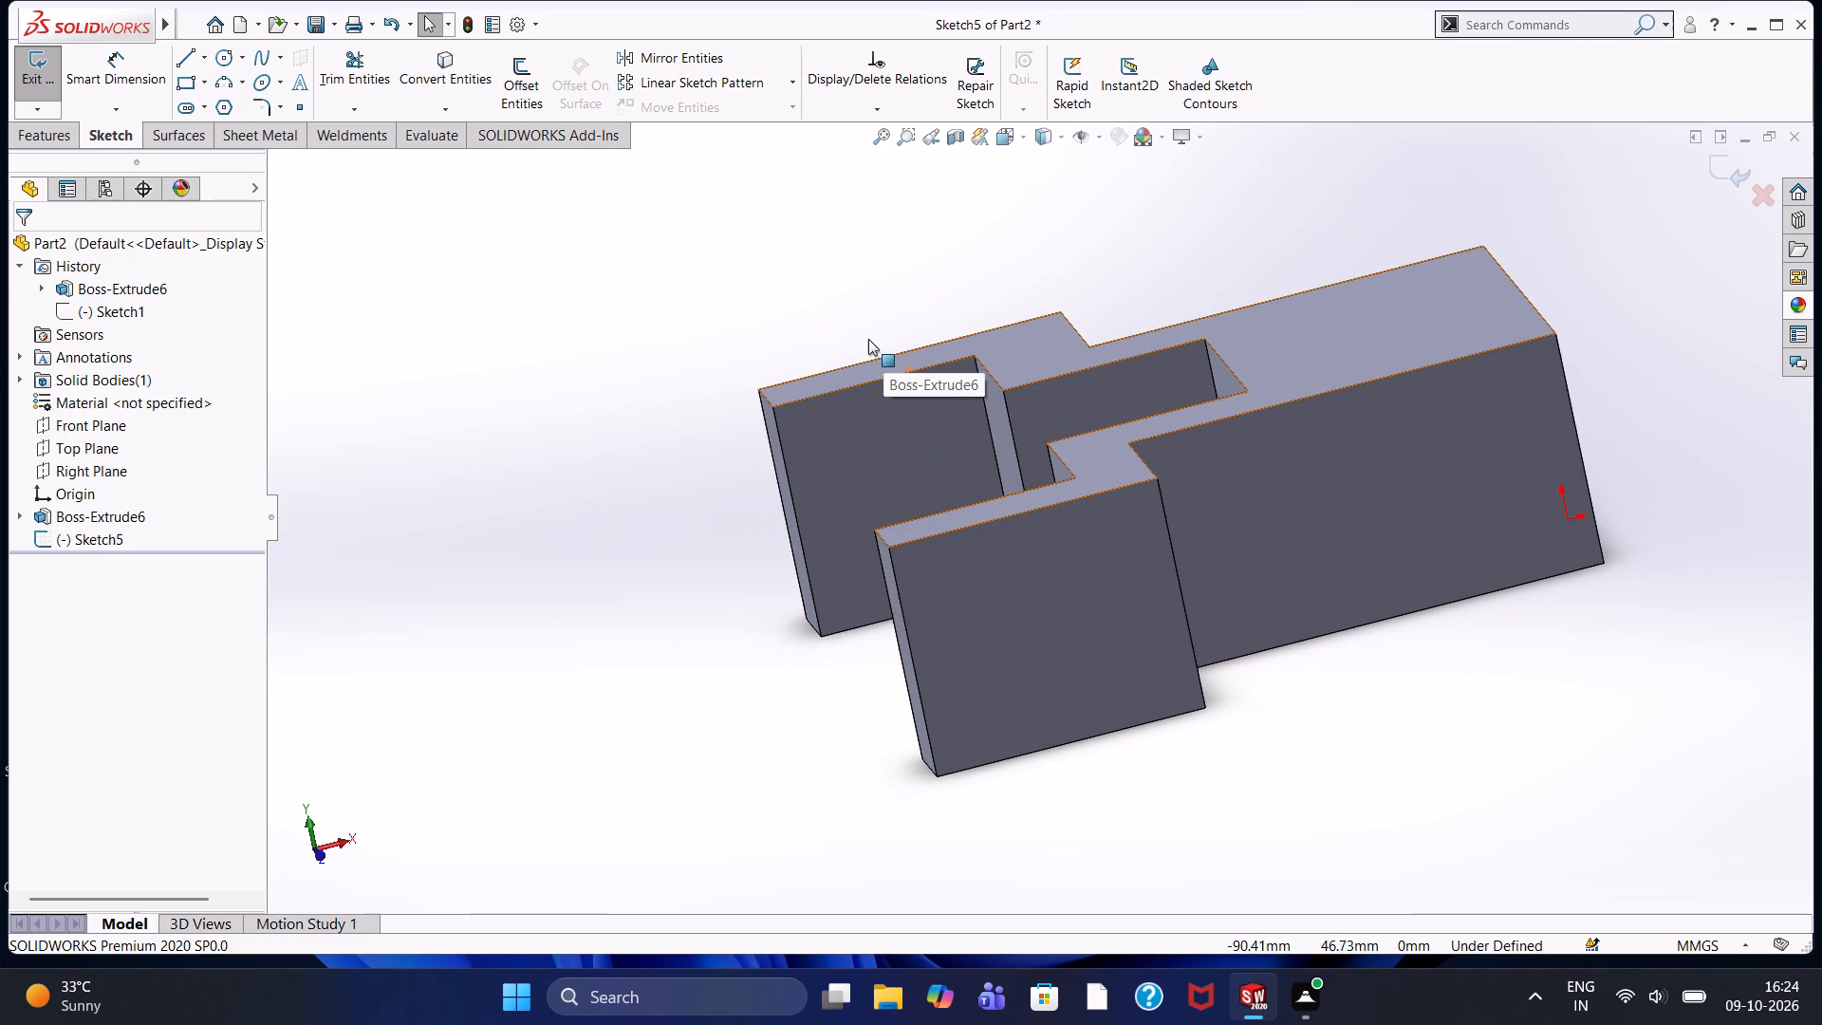
scroll(868, 363, "down", 1)
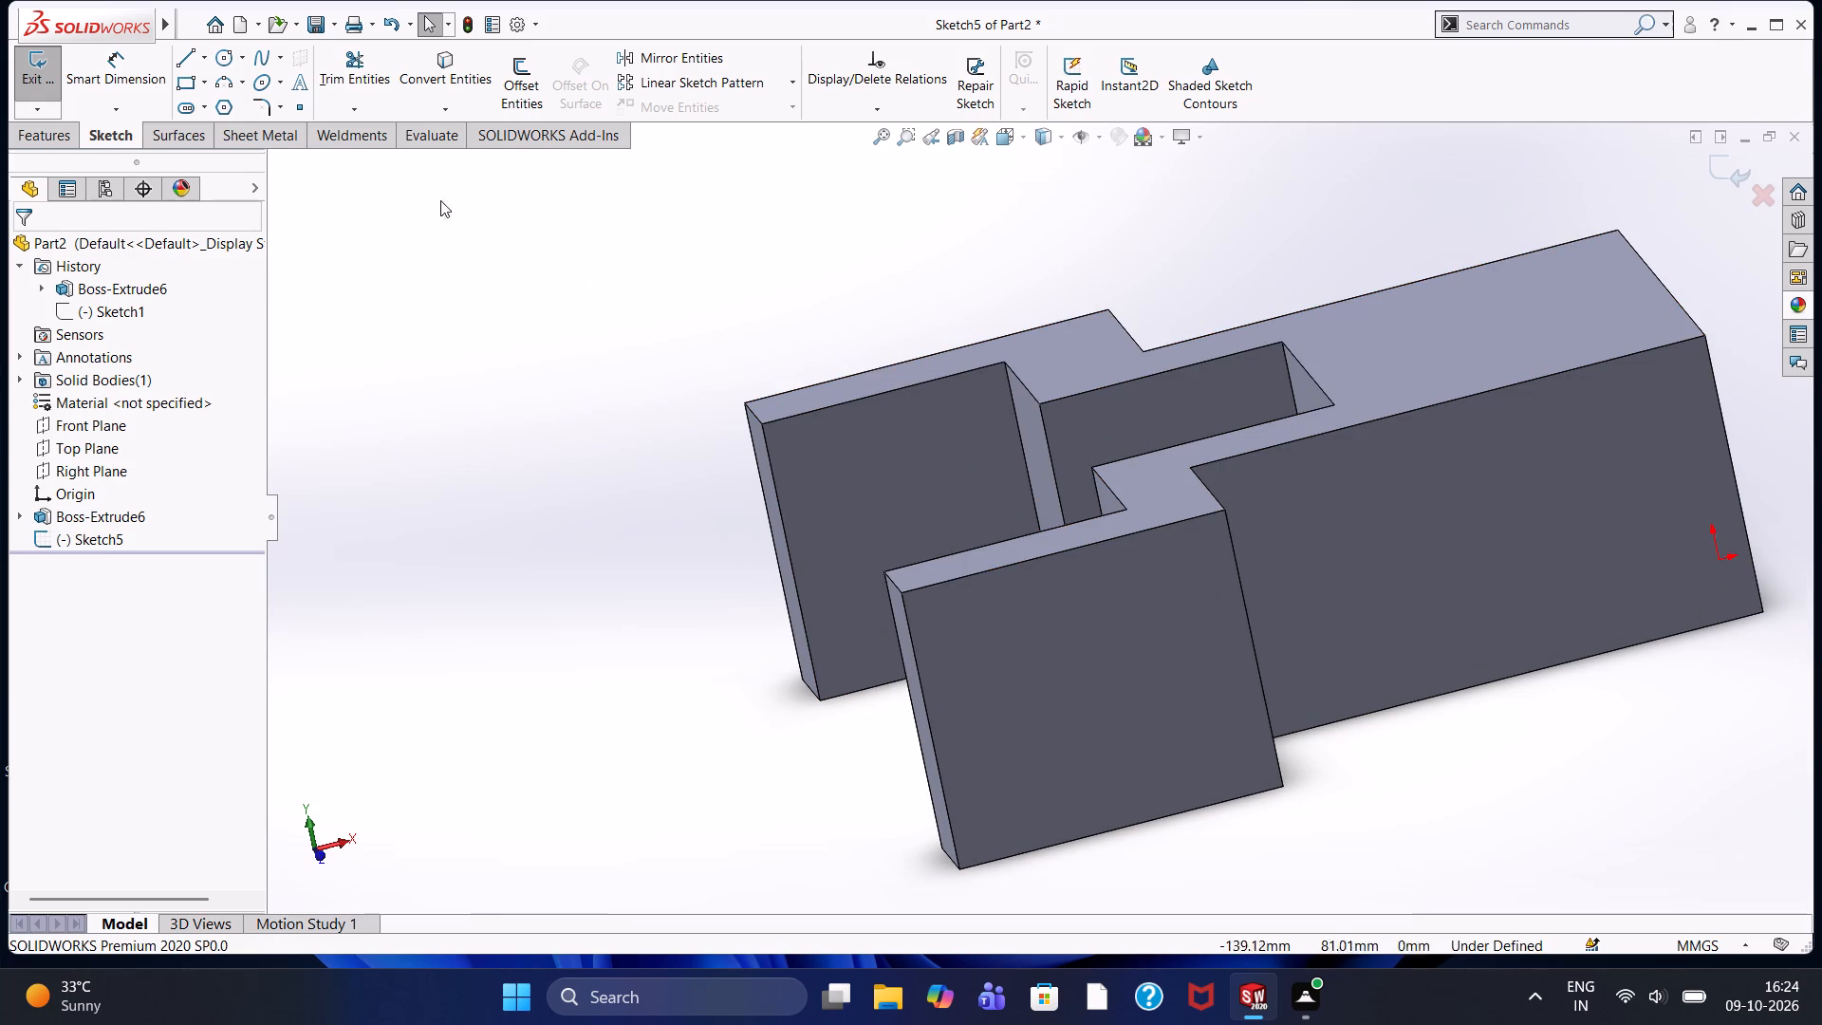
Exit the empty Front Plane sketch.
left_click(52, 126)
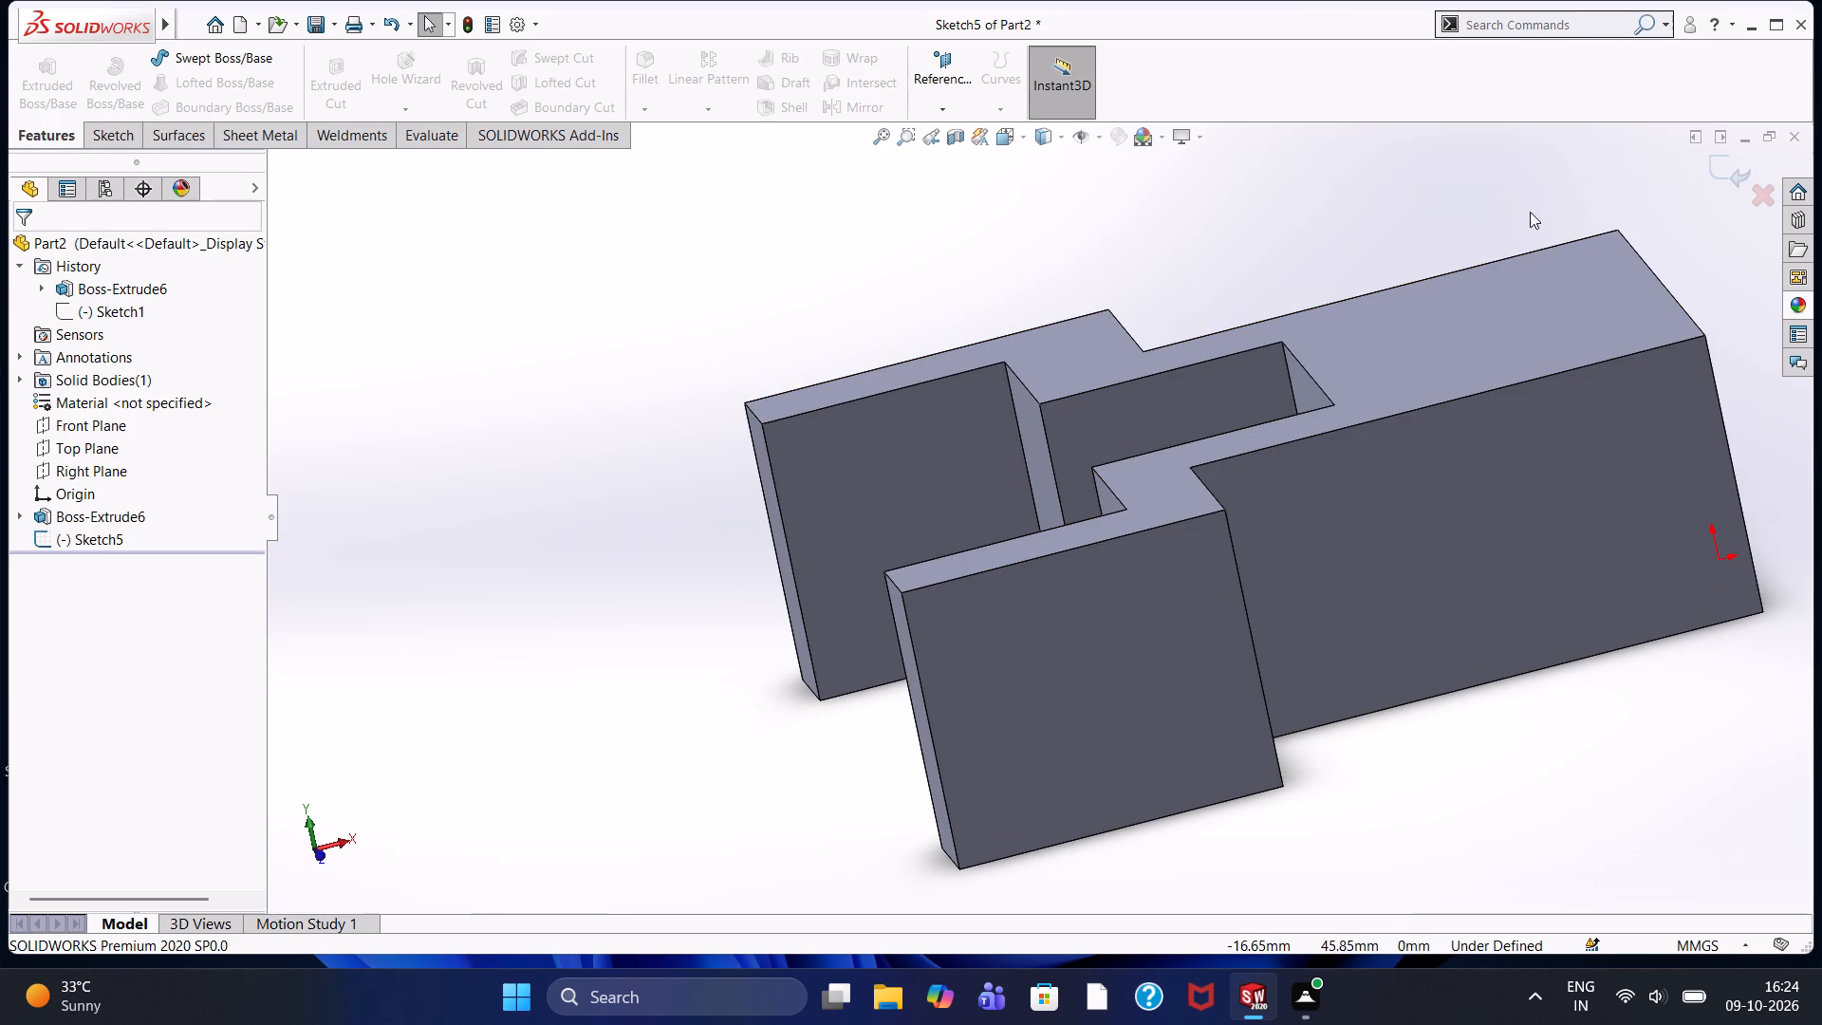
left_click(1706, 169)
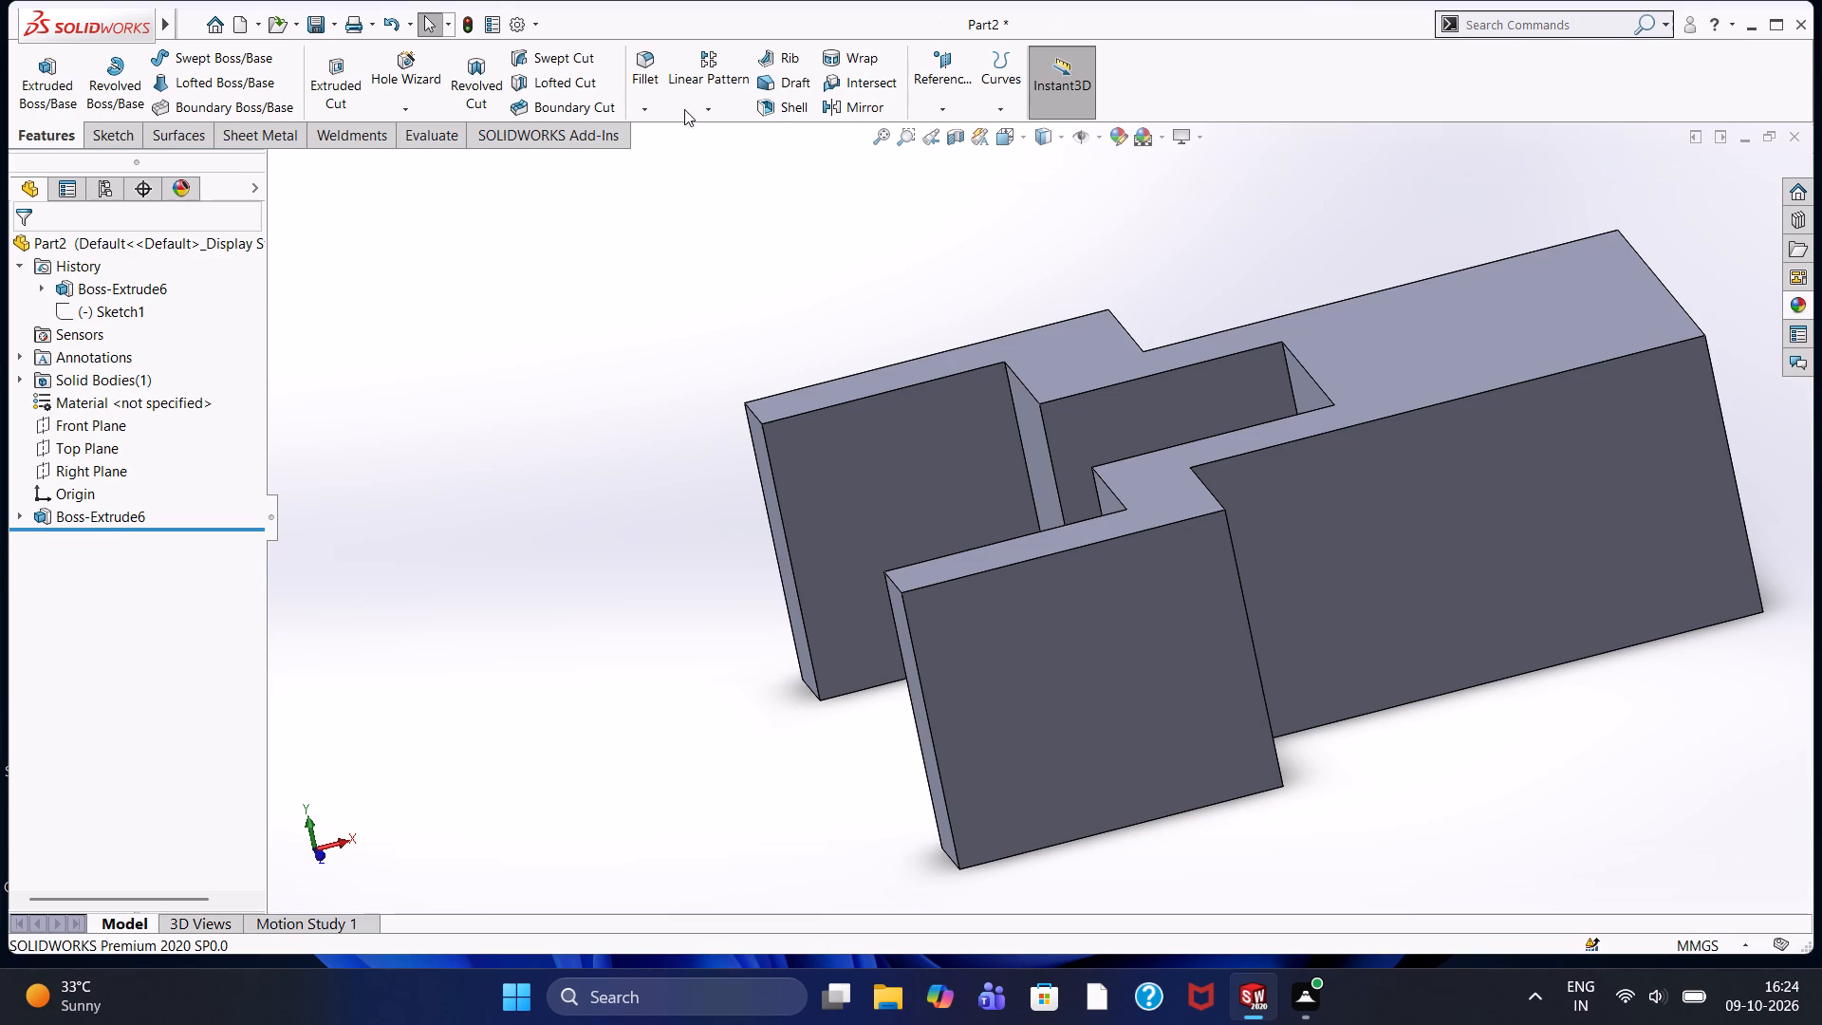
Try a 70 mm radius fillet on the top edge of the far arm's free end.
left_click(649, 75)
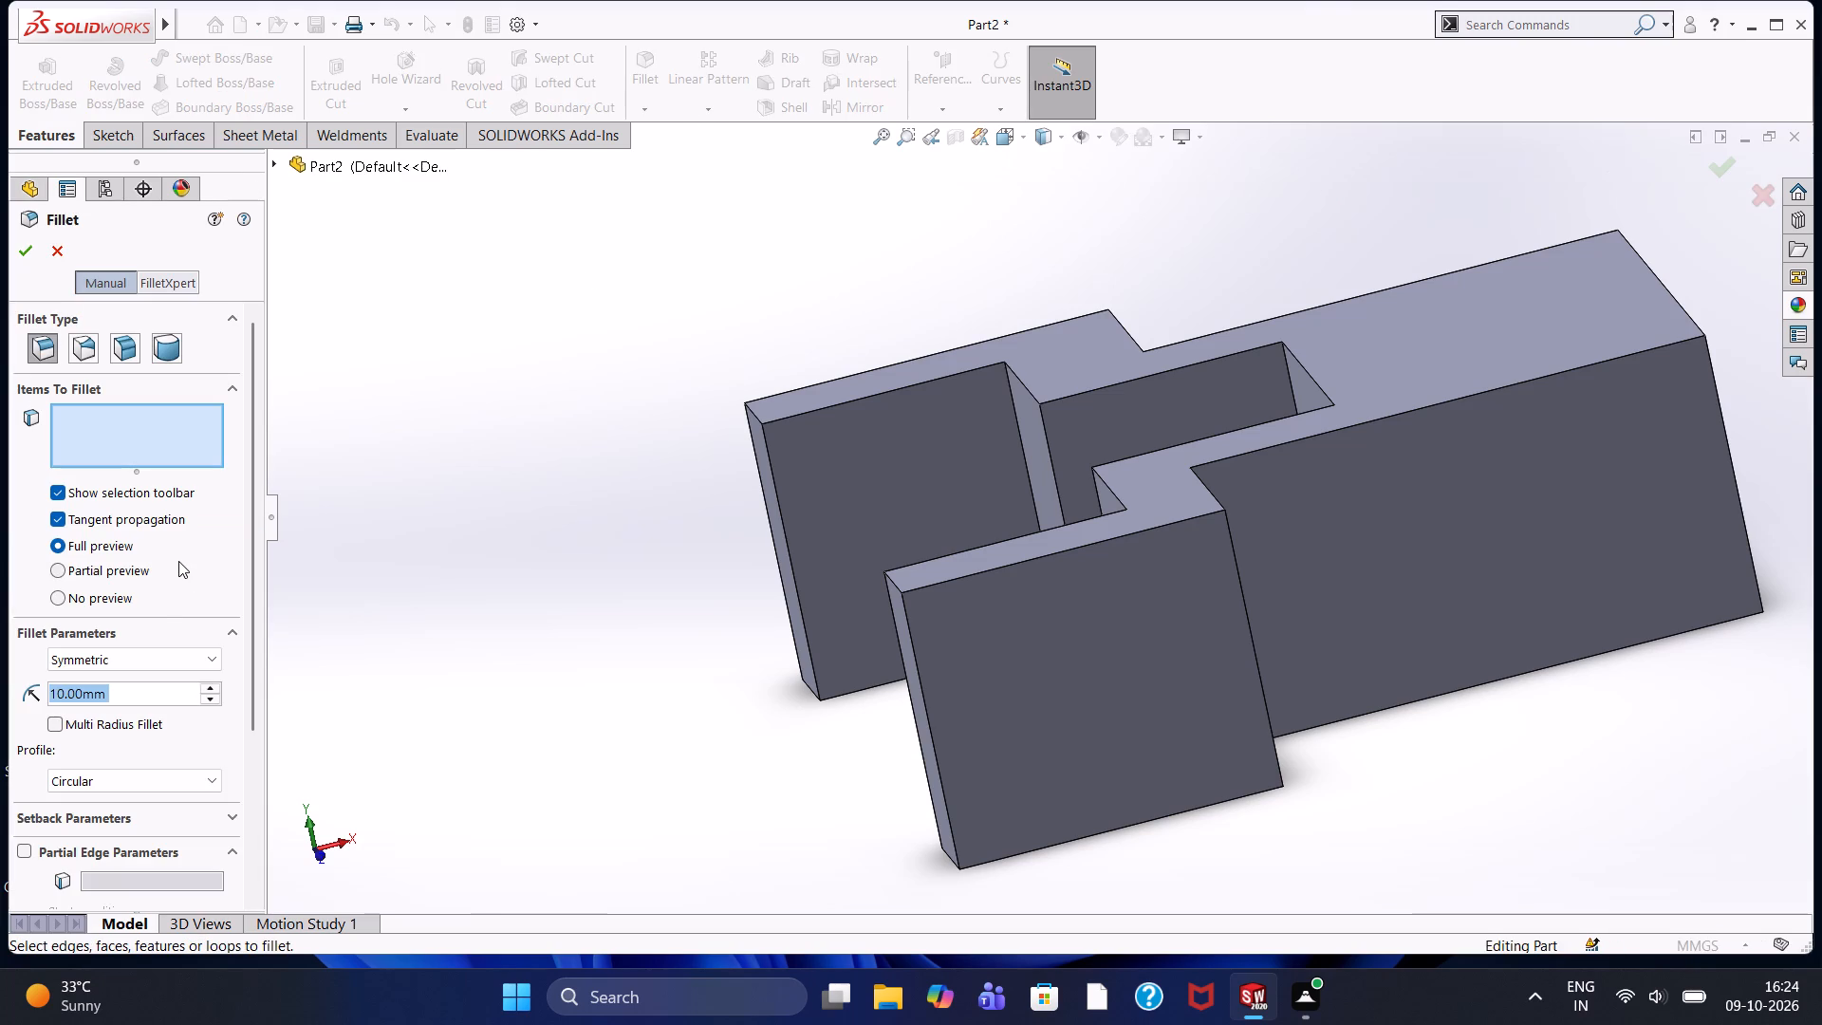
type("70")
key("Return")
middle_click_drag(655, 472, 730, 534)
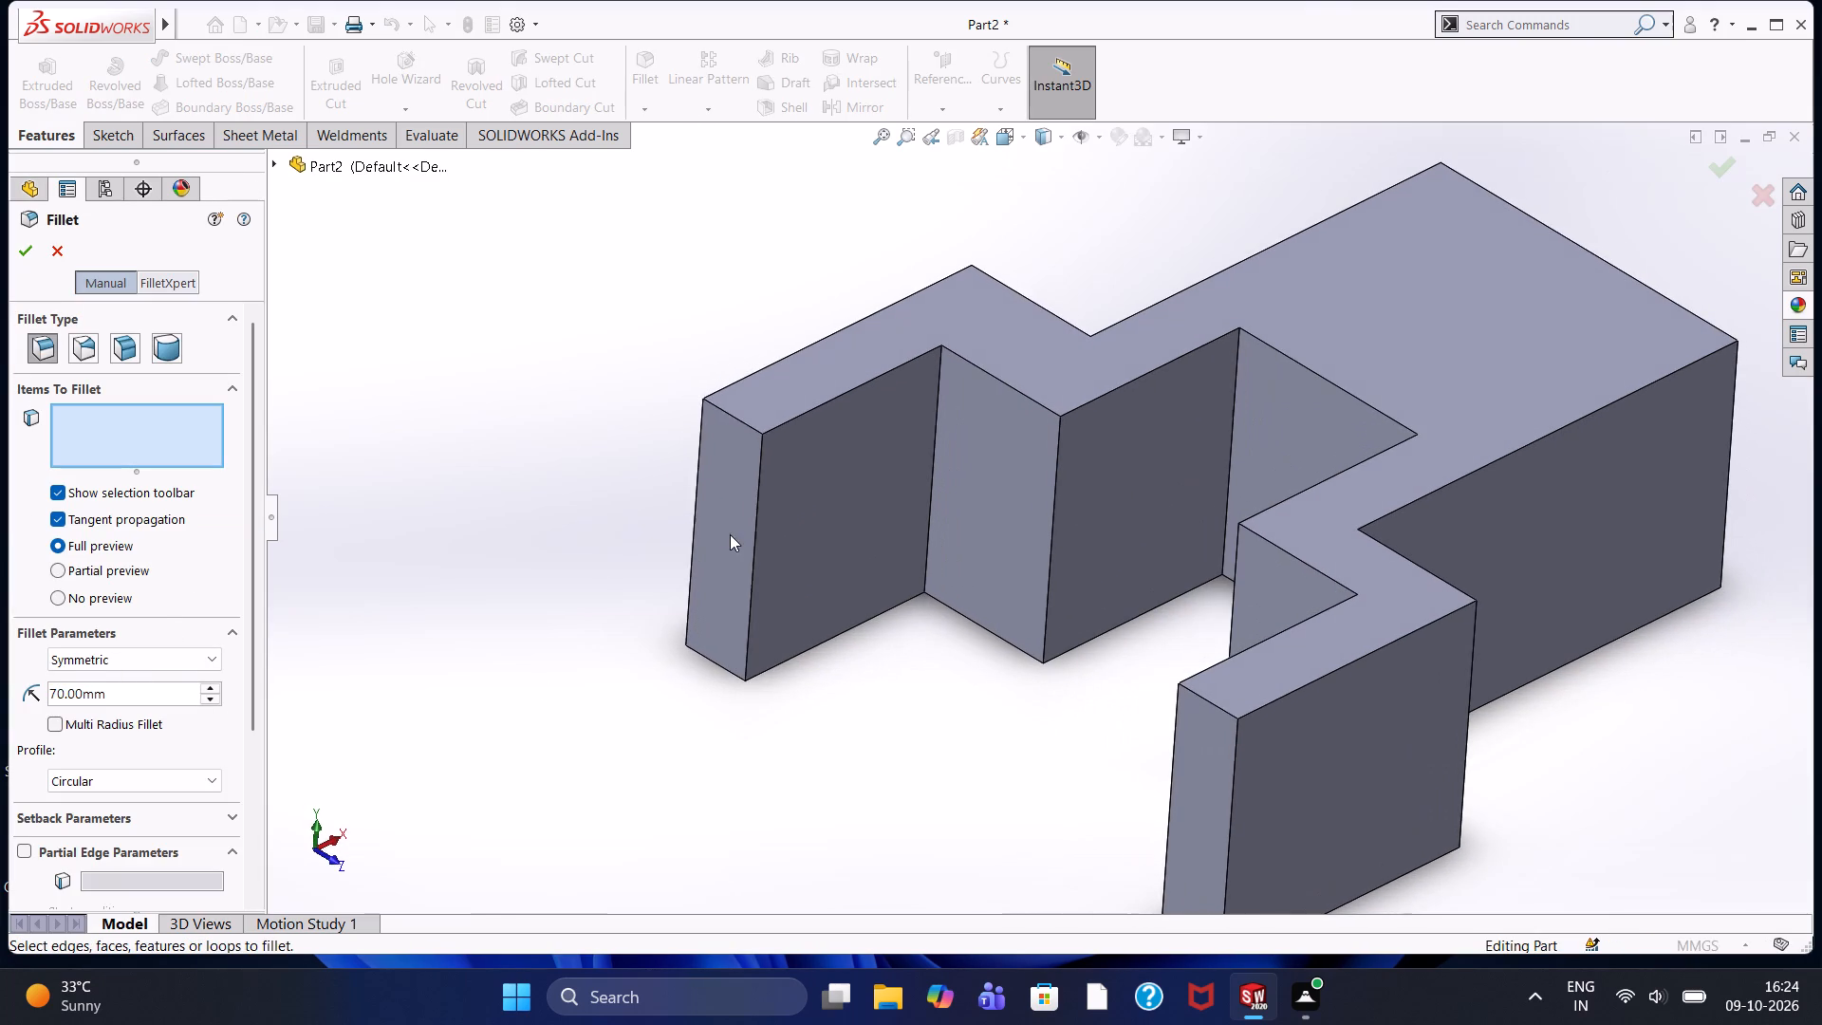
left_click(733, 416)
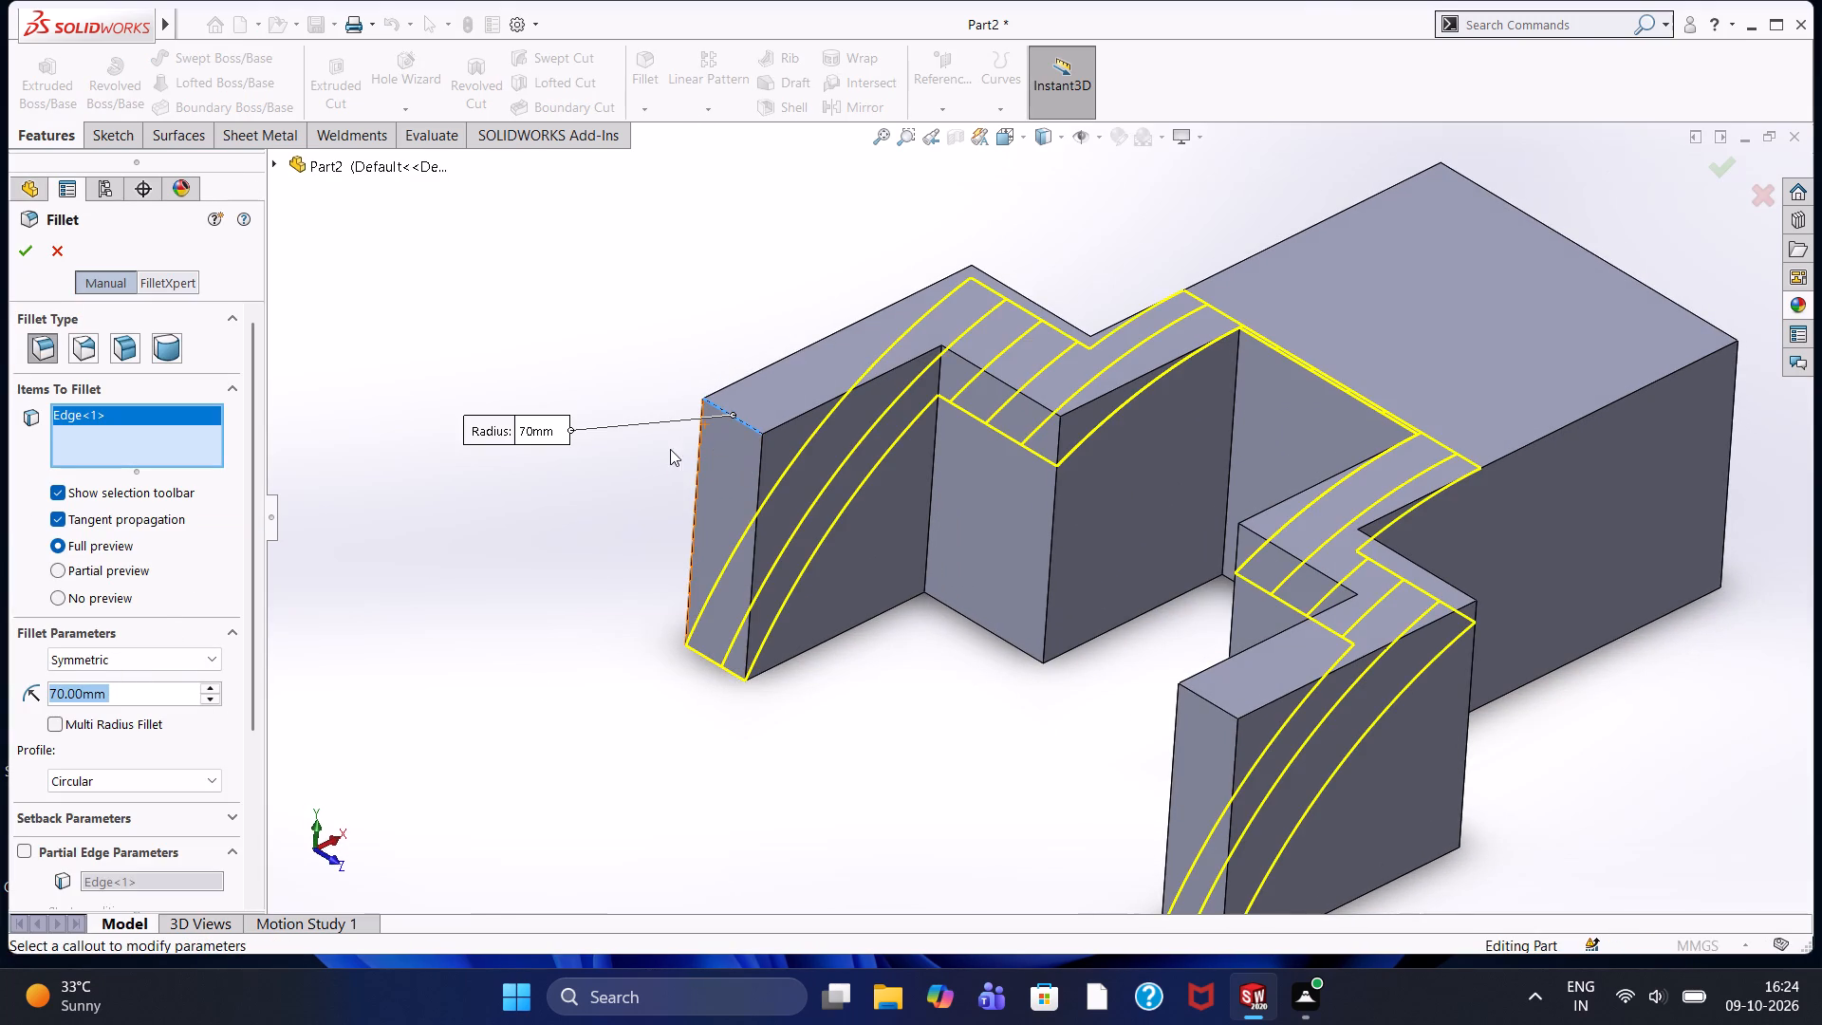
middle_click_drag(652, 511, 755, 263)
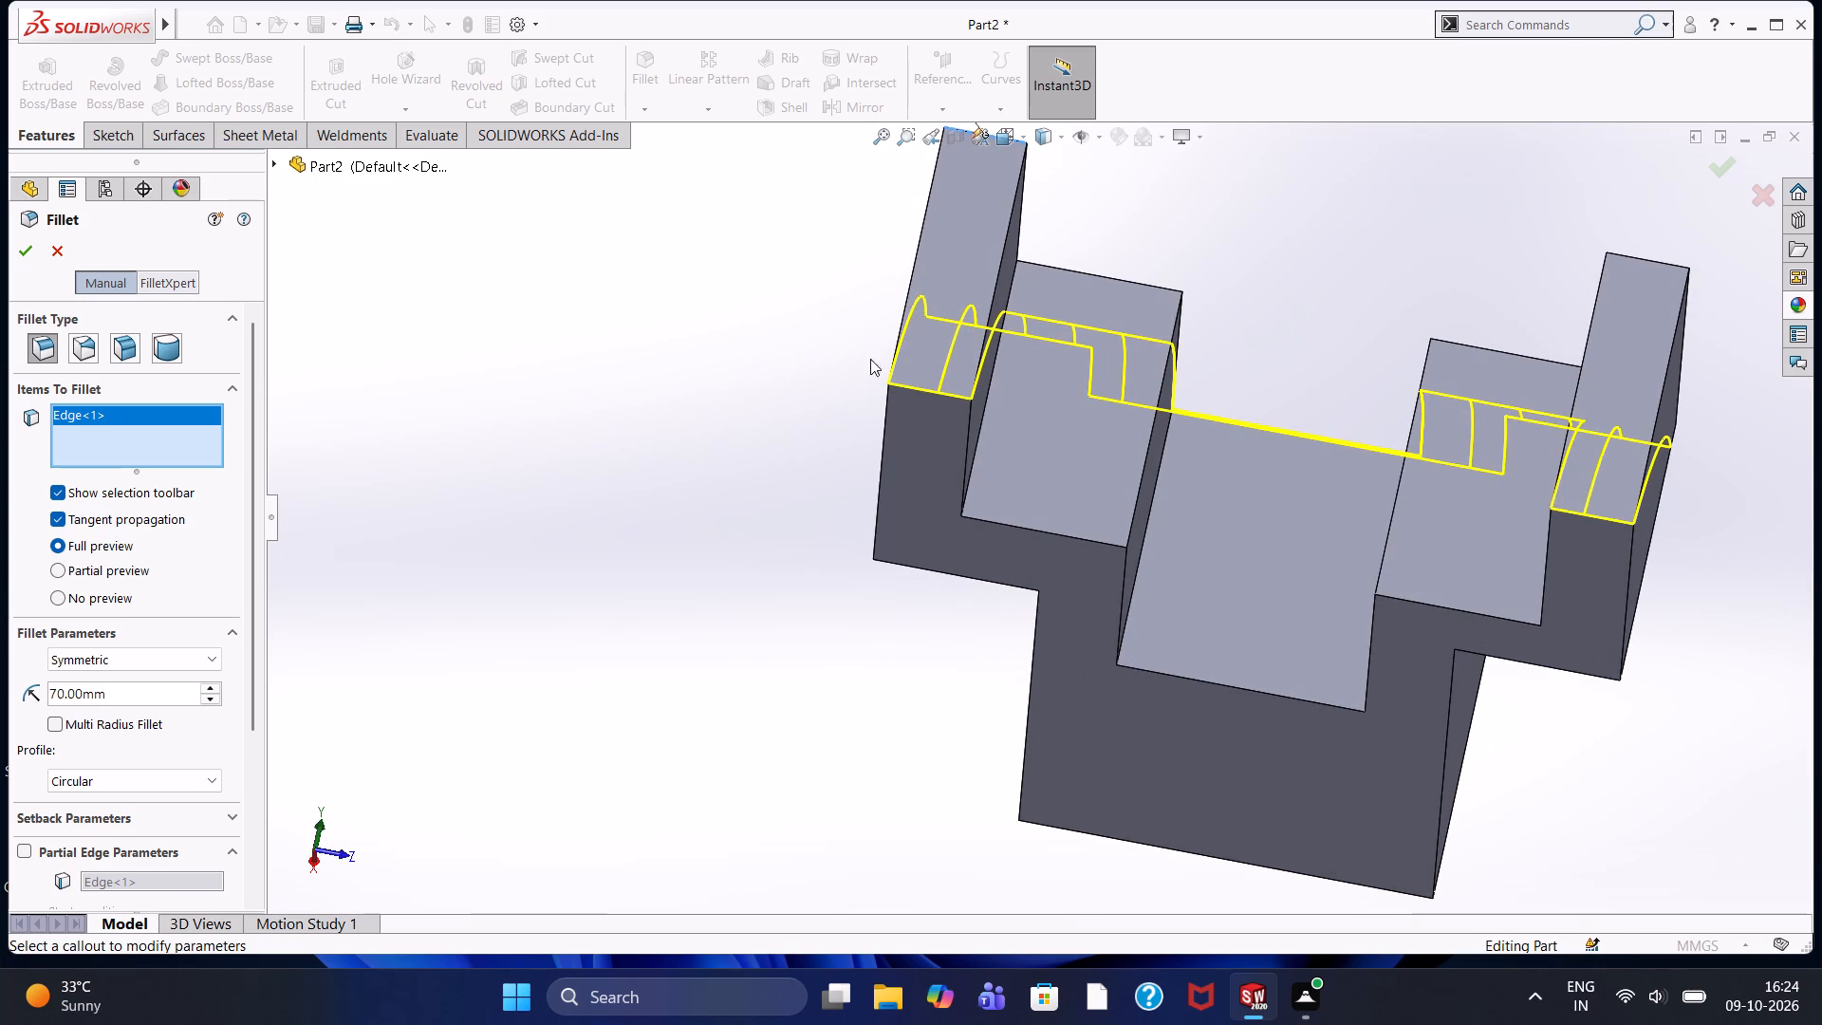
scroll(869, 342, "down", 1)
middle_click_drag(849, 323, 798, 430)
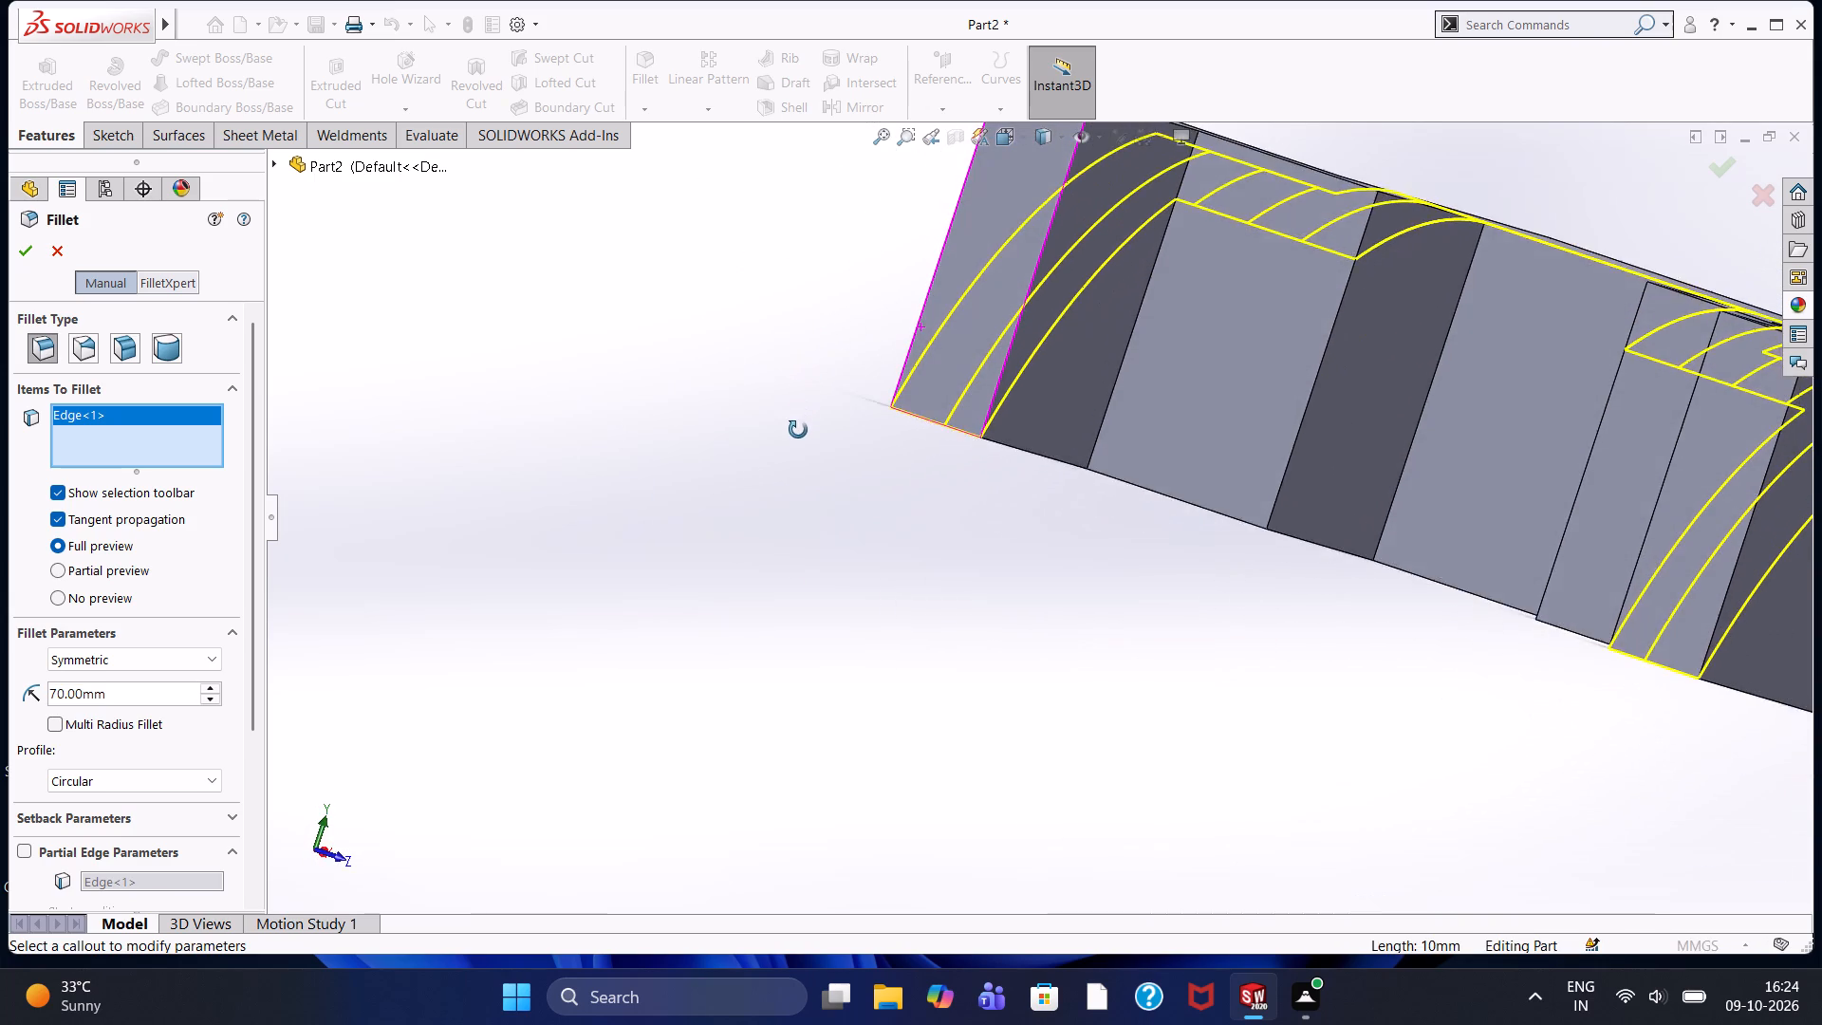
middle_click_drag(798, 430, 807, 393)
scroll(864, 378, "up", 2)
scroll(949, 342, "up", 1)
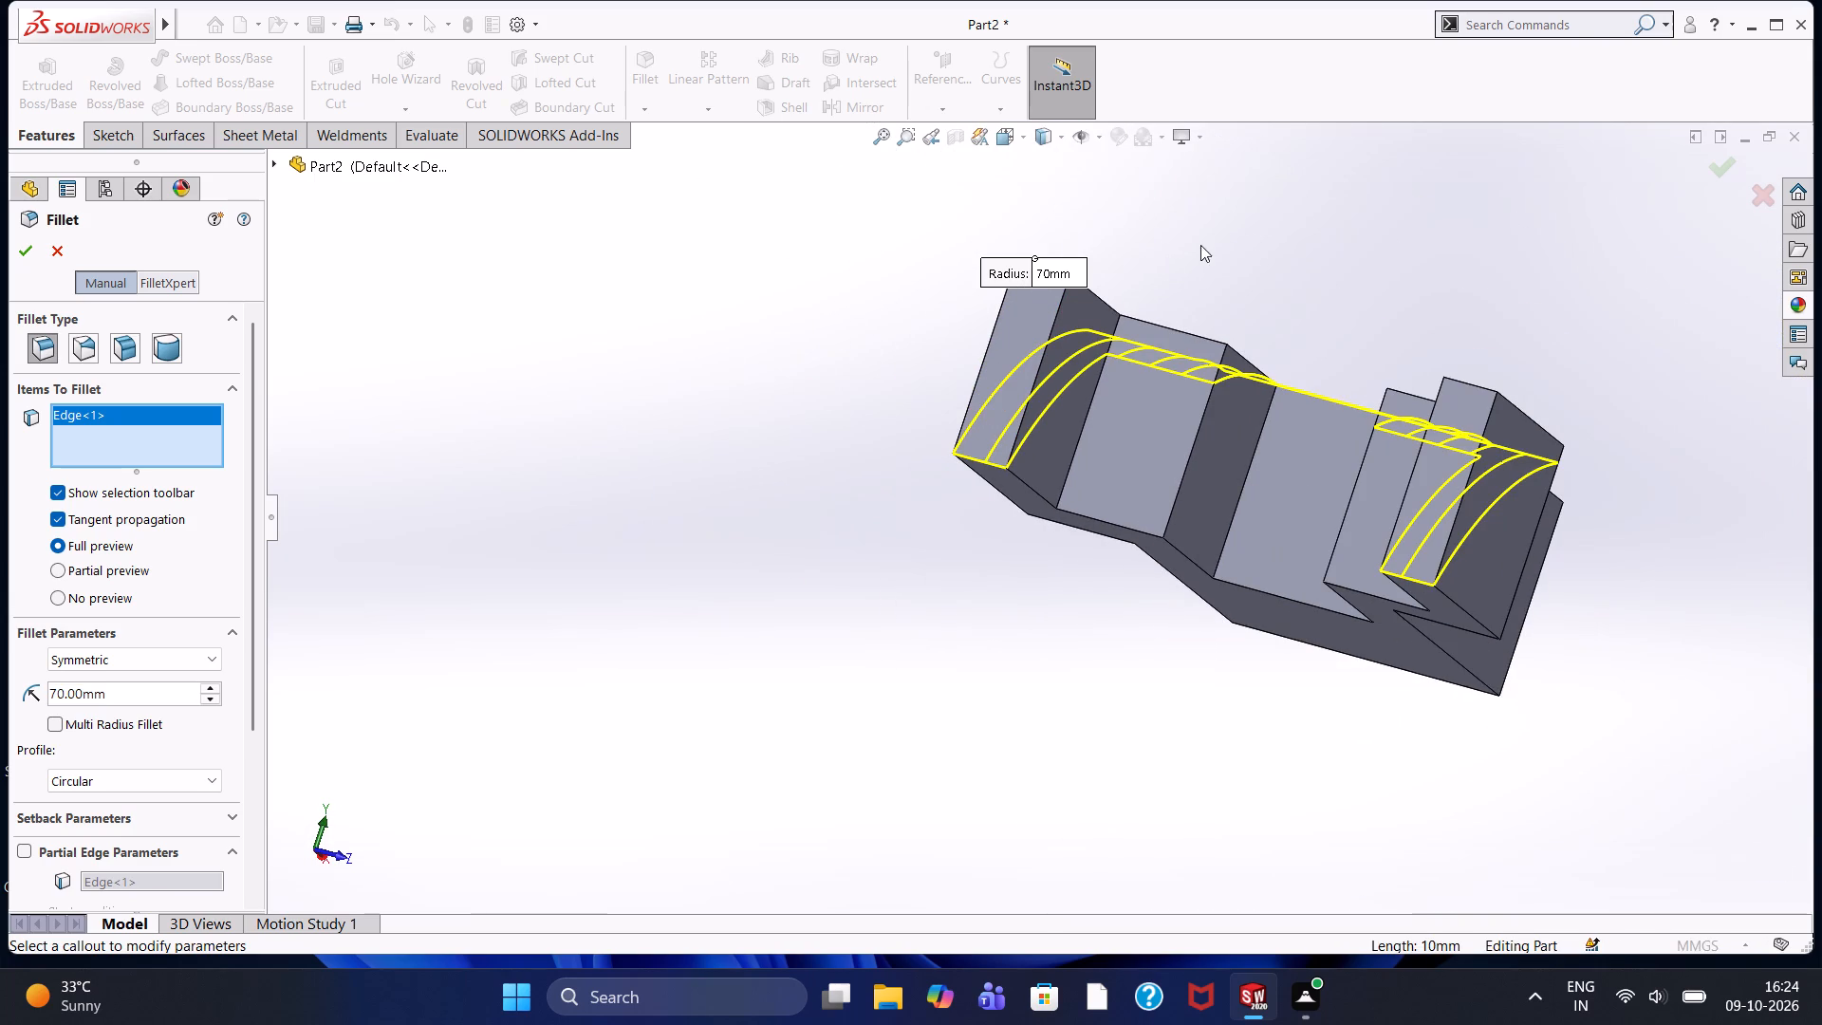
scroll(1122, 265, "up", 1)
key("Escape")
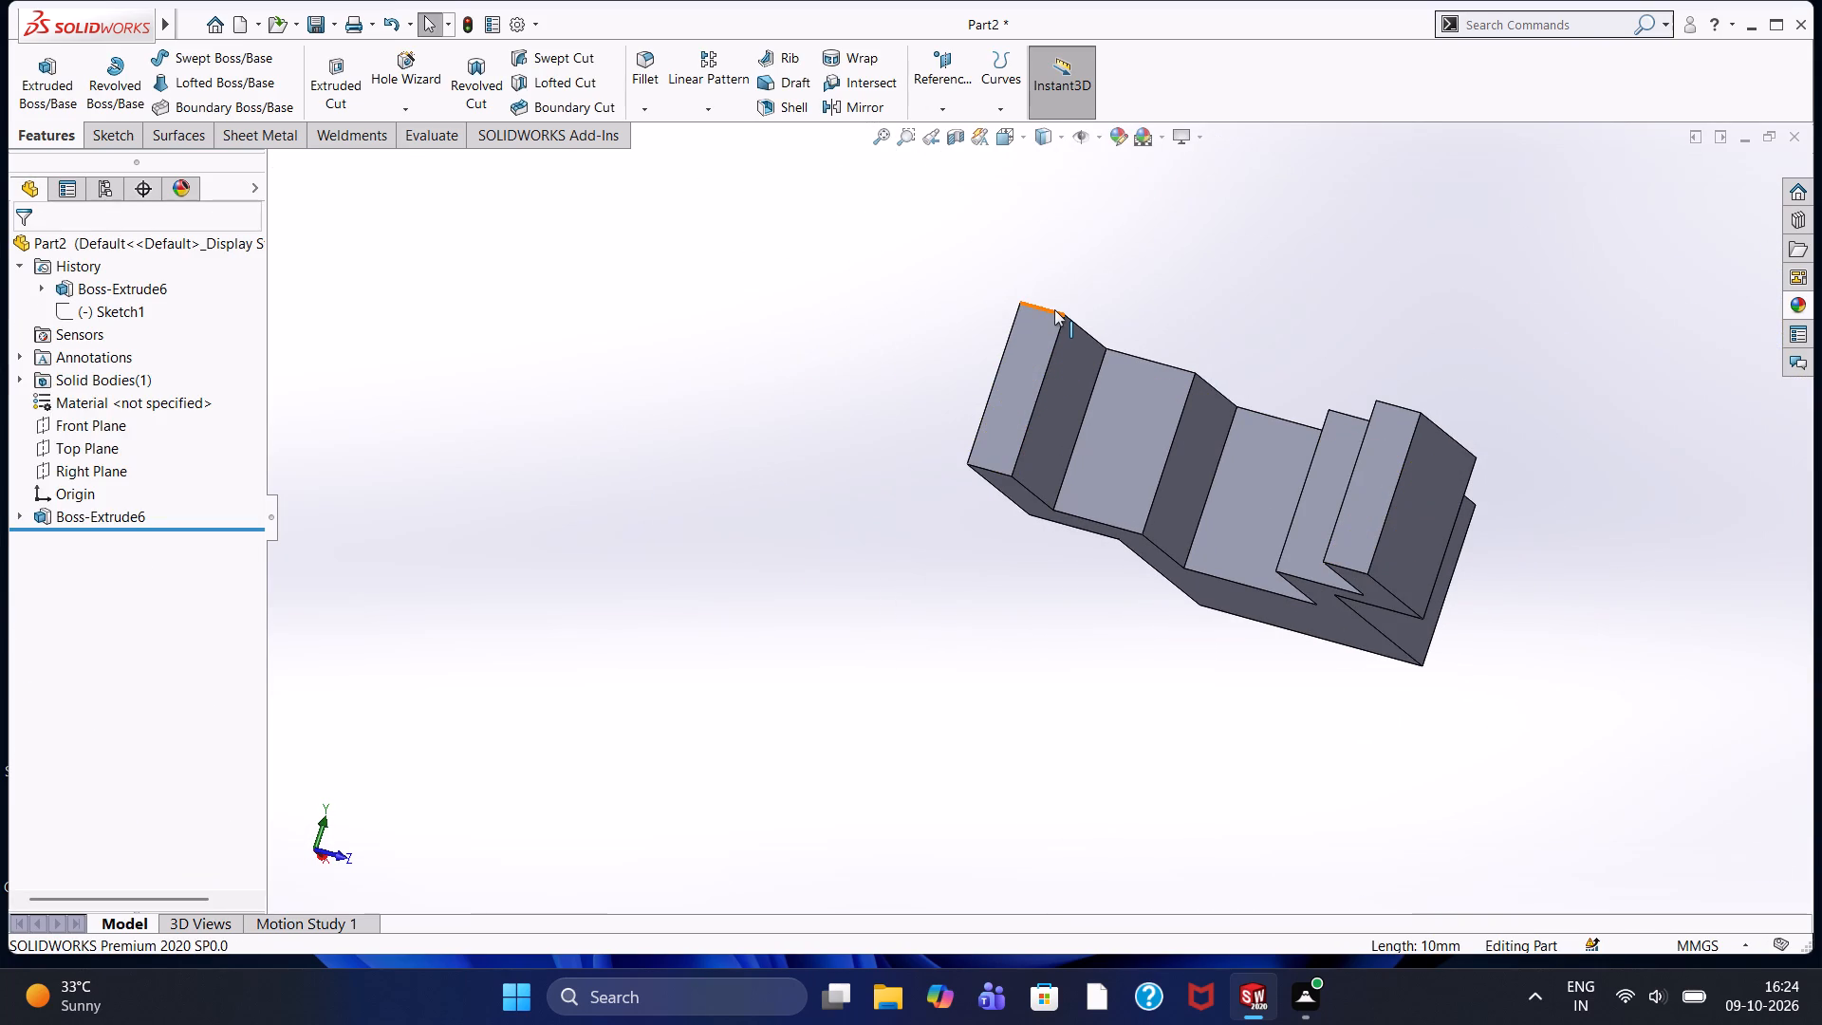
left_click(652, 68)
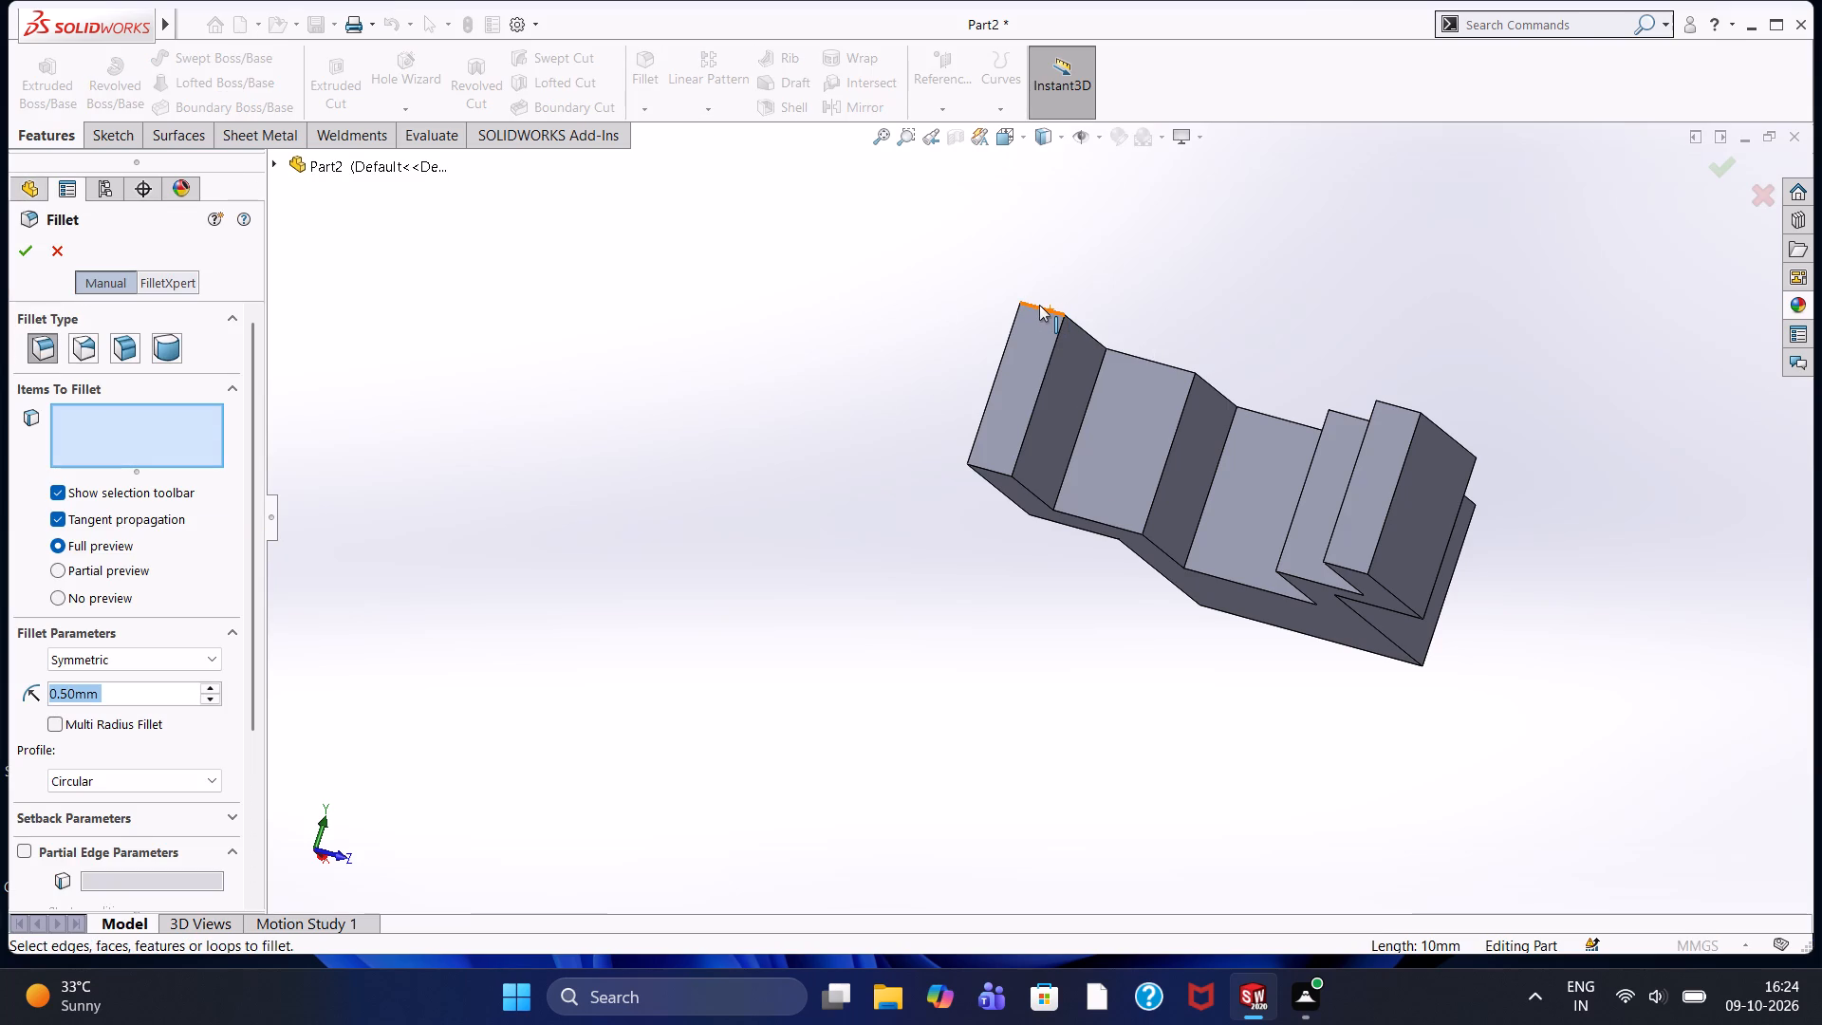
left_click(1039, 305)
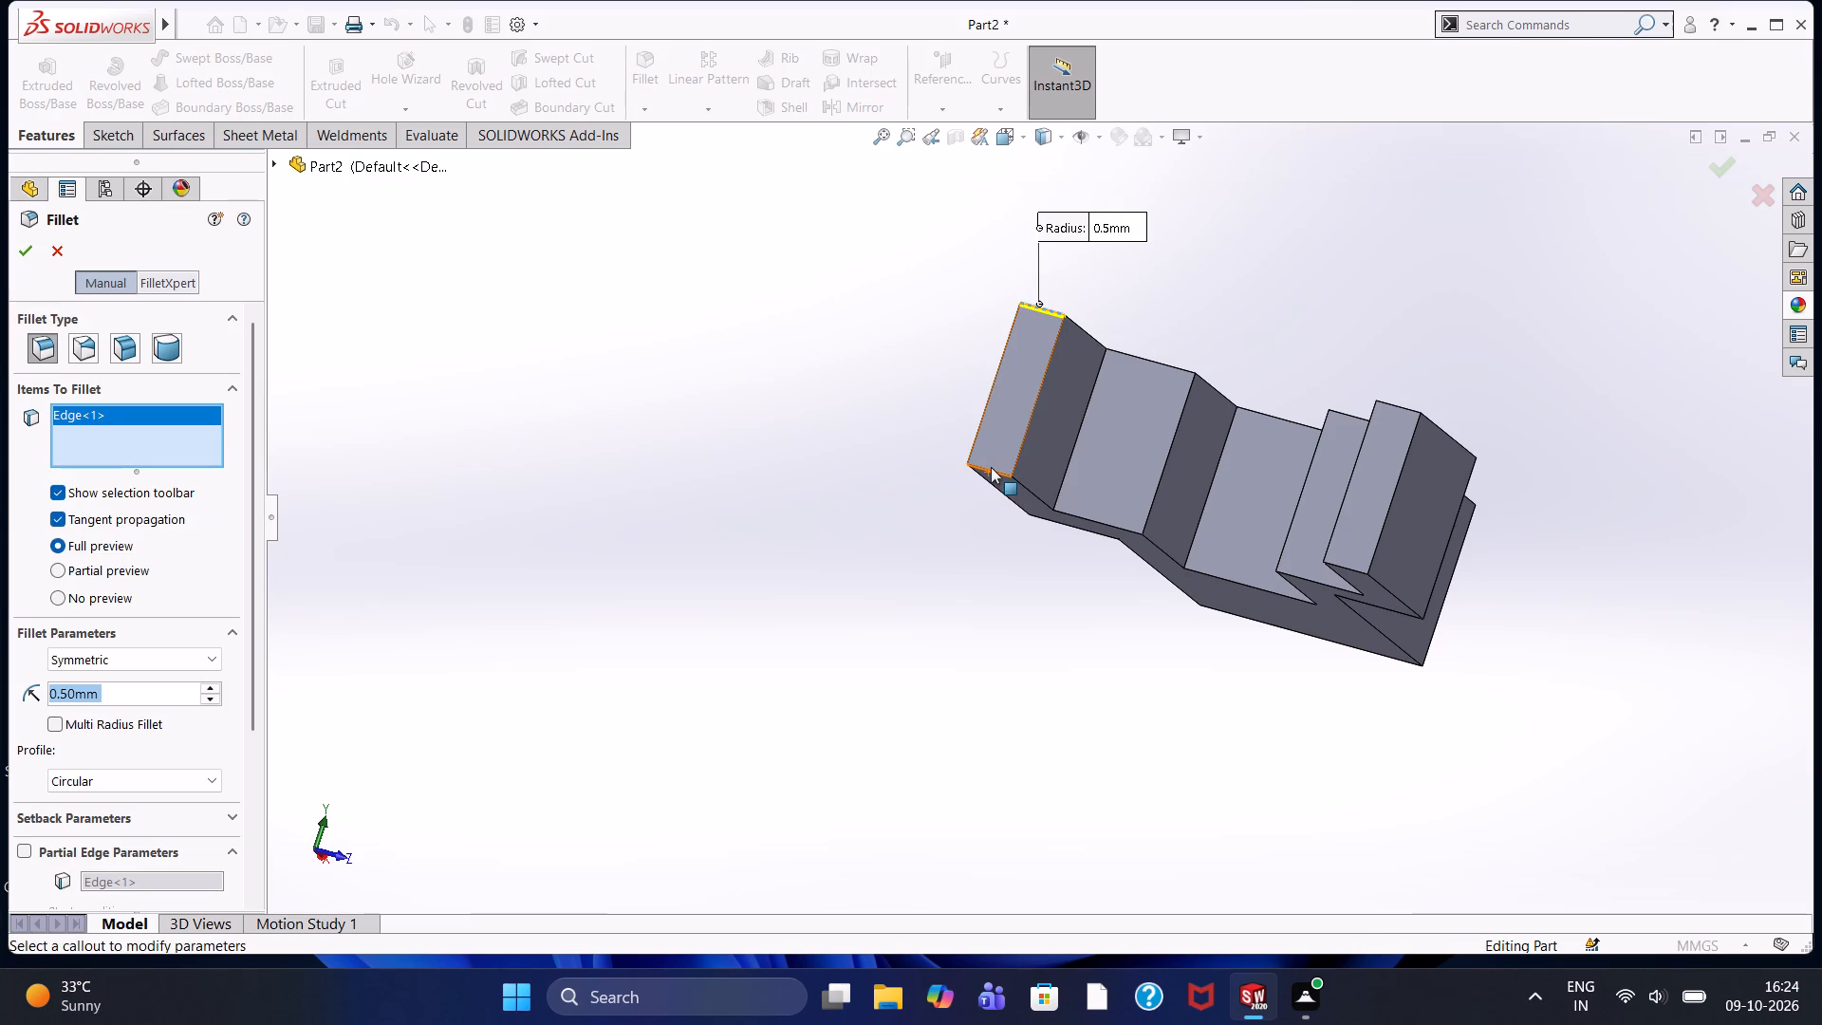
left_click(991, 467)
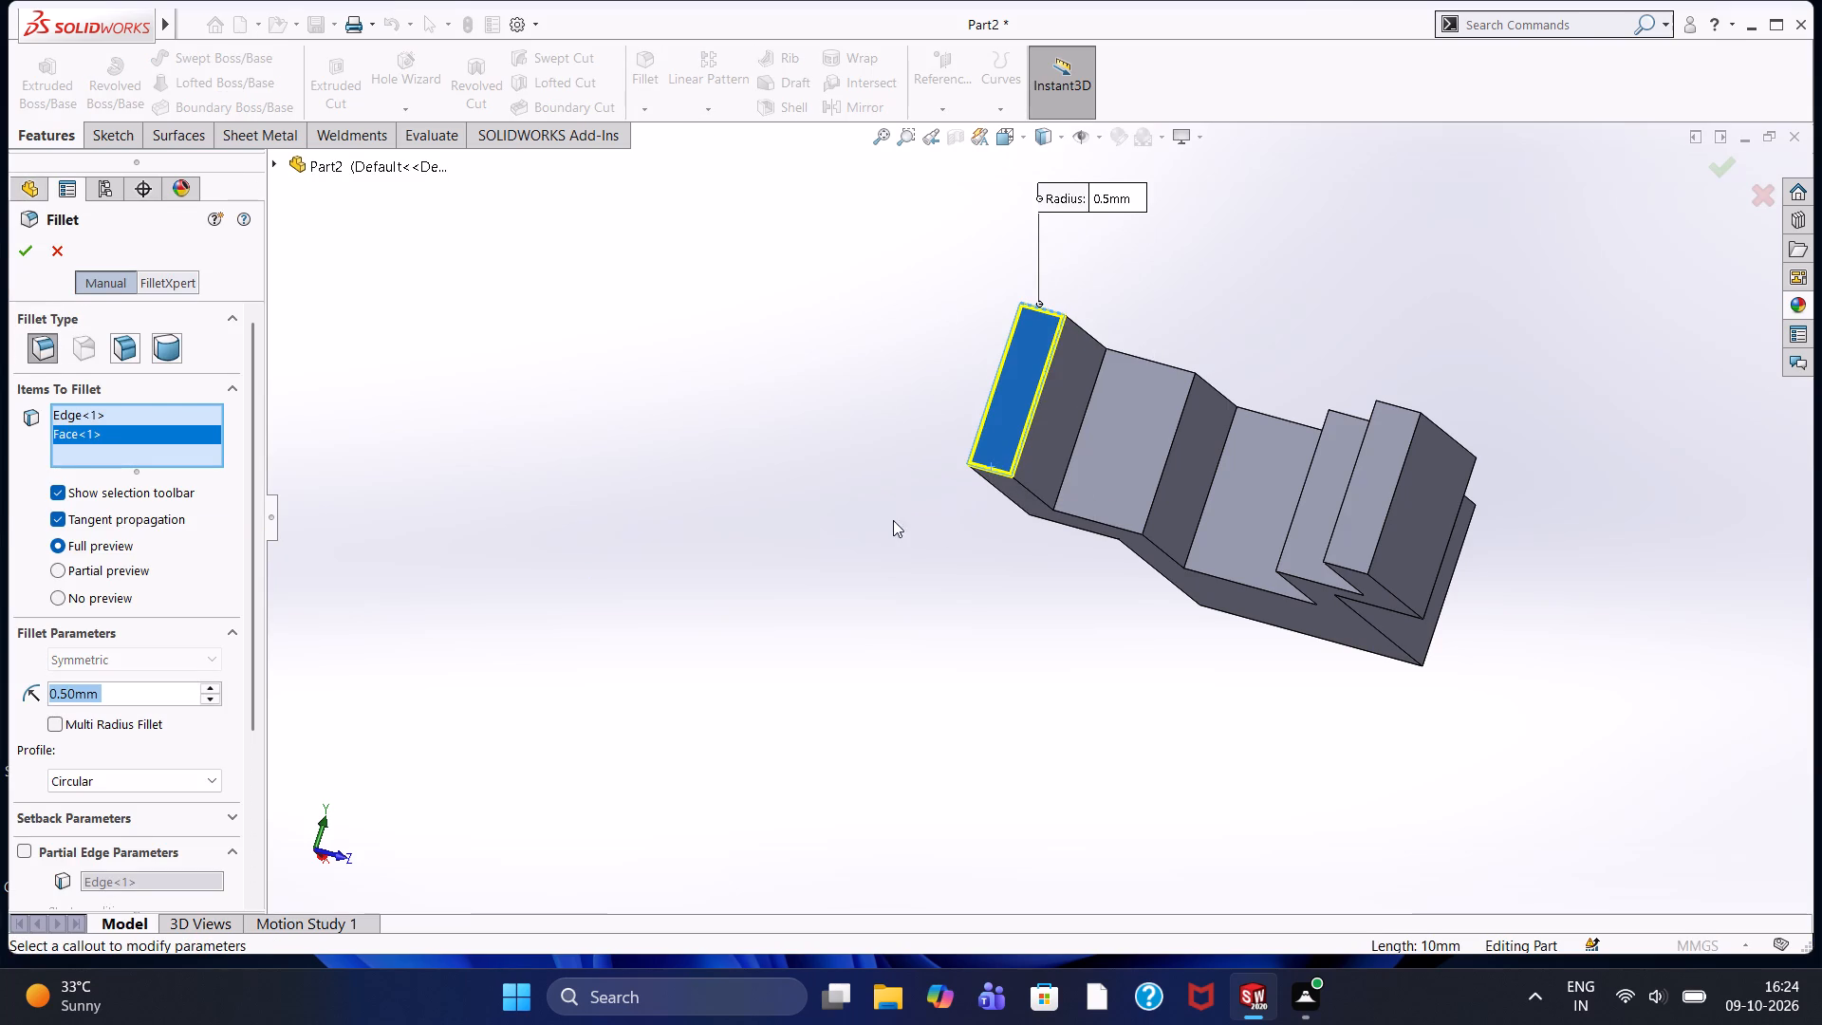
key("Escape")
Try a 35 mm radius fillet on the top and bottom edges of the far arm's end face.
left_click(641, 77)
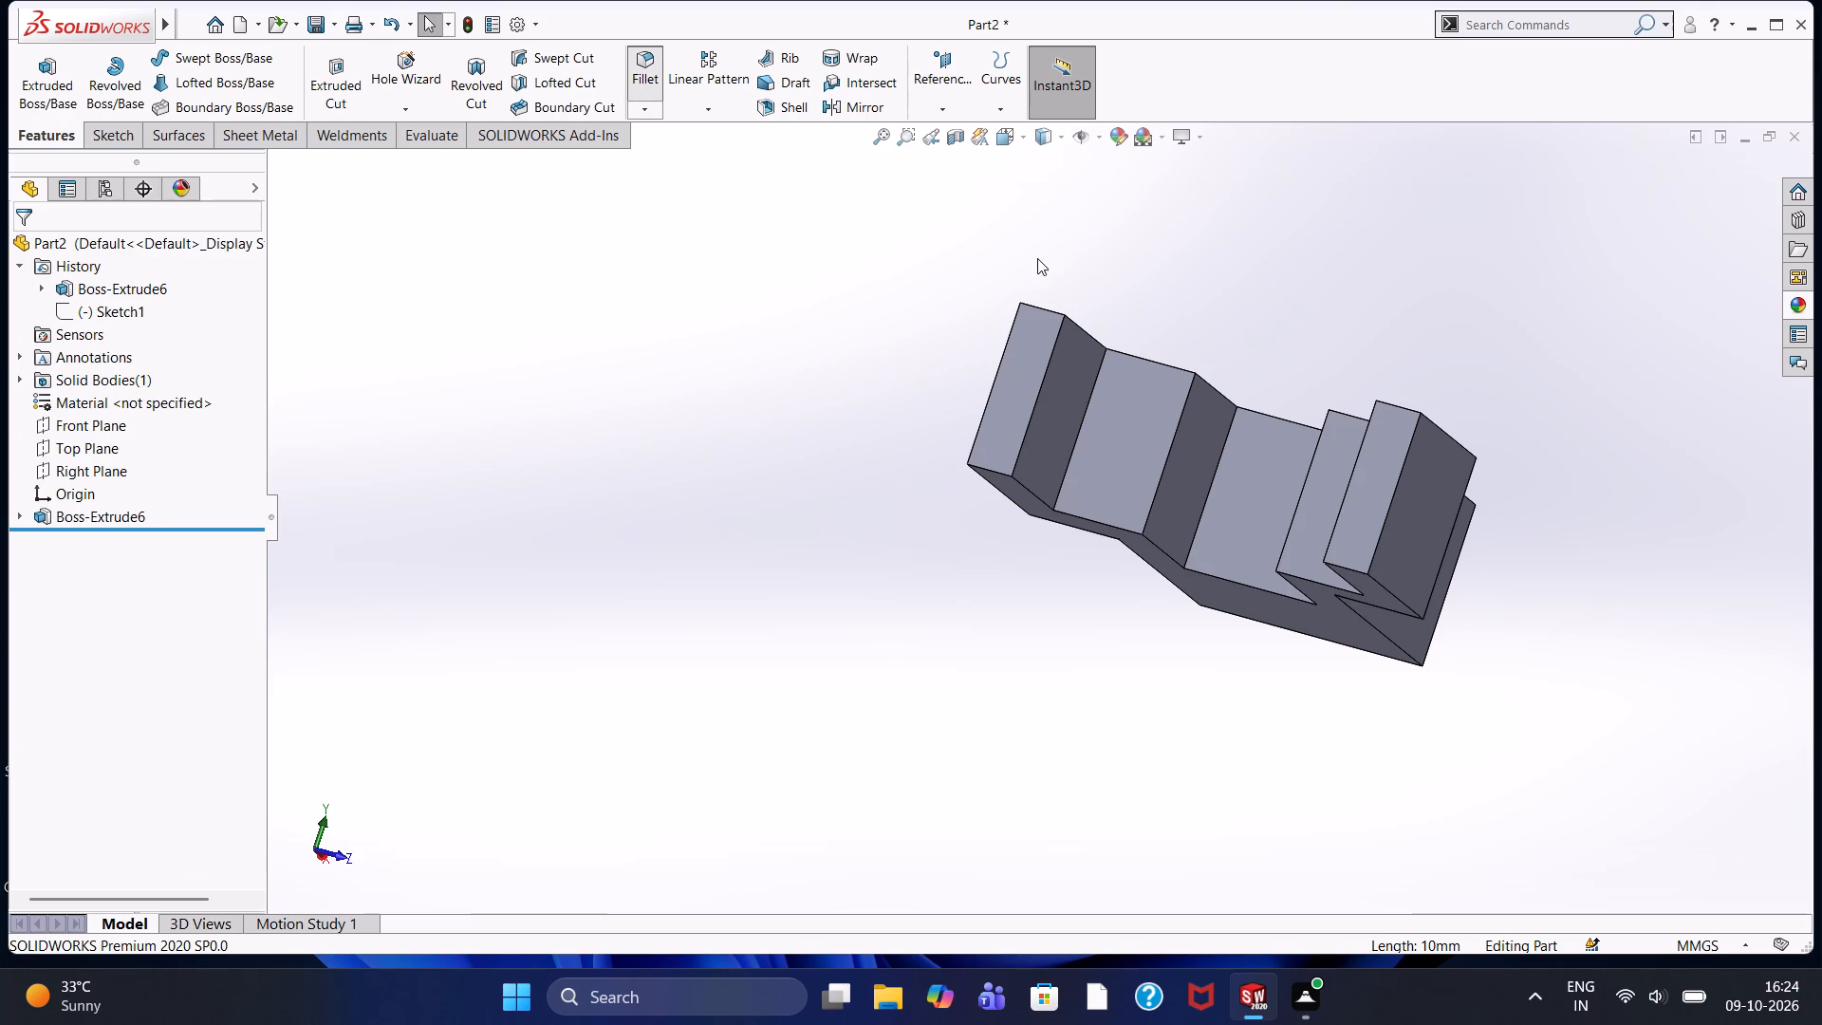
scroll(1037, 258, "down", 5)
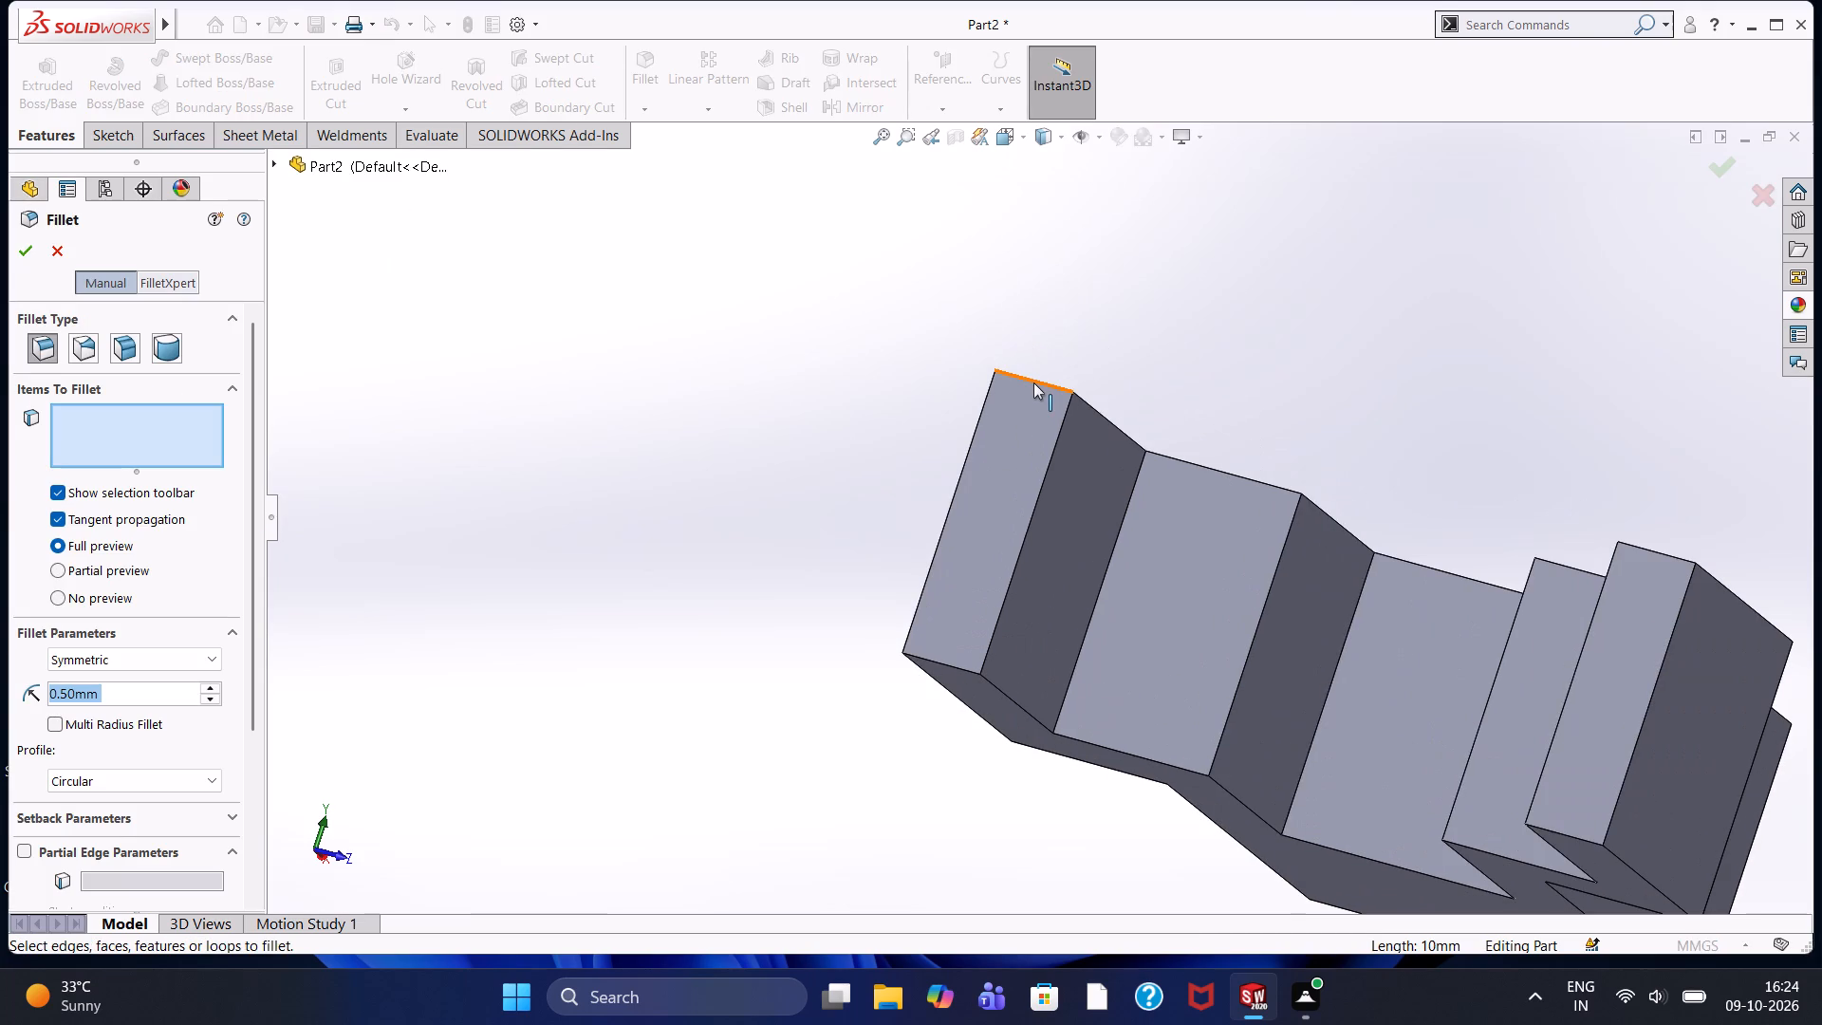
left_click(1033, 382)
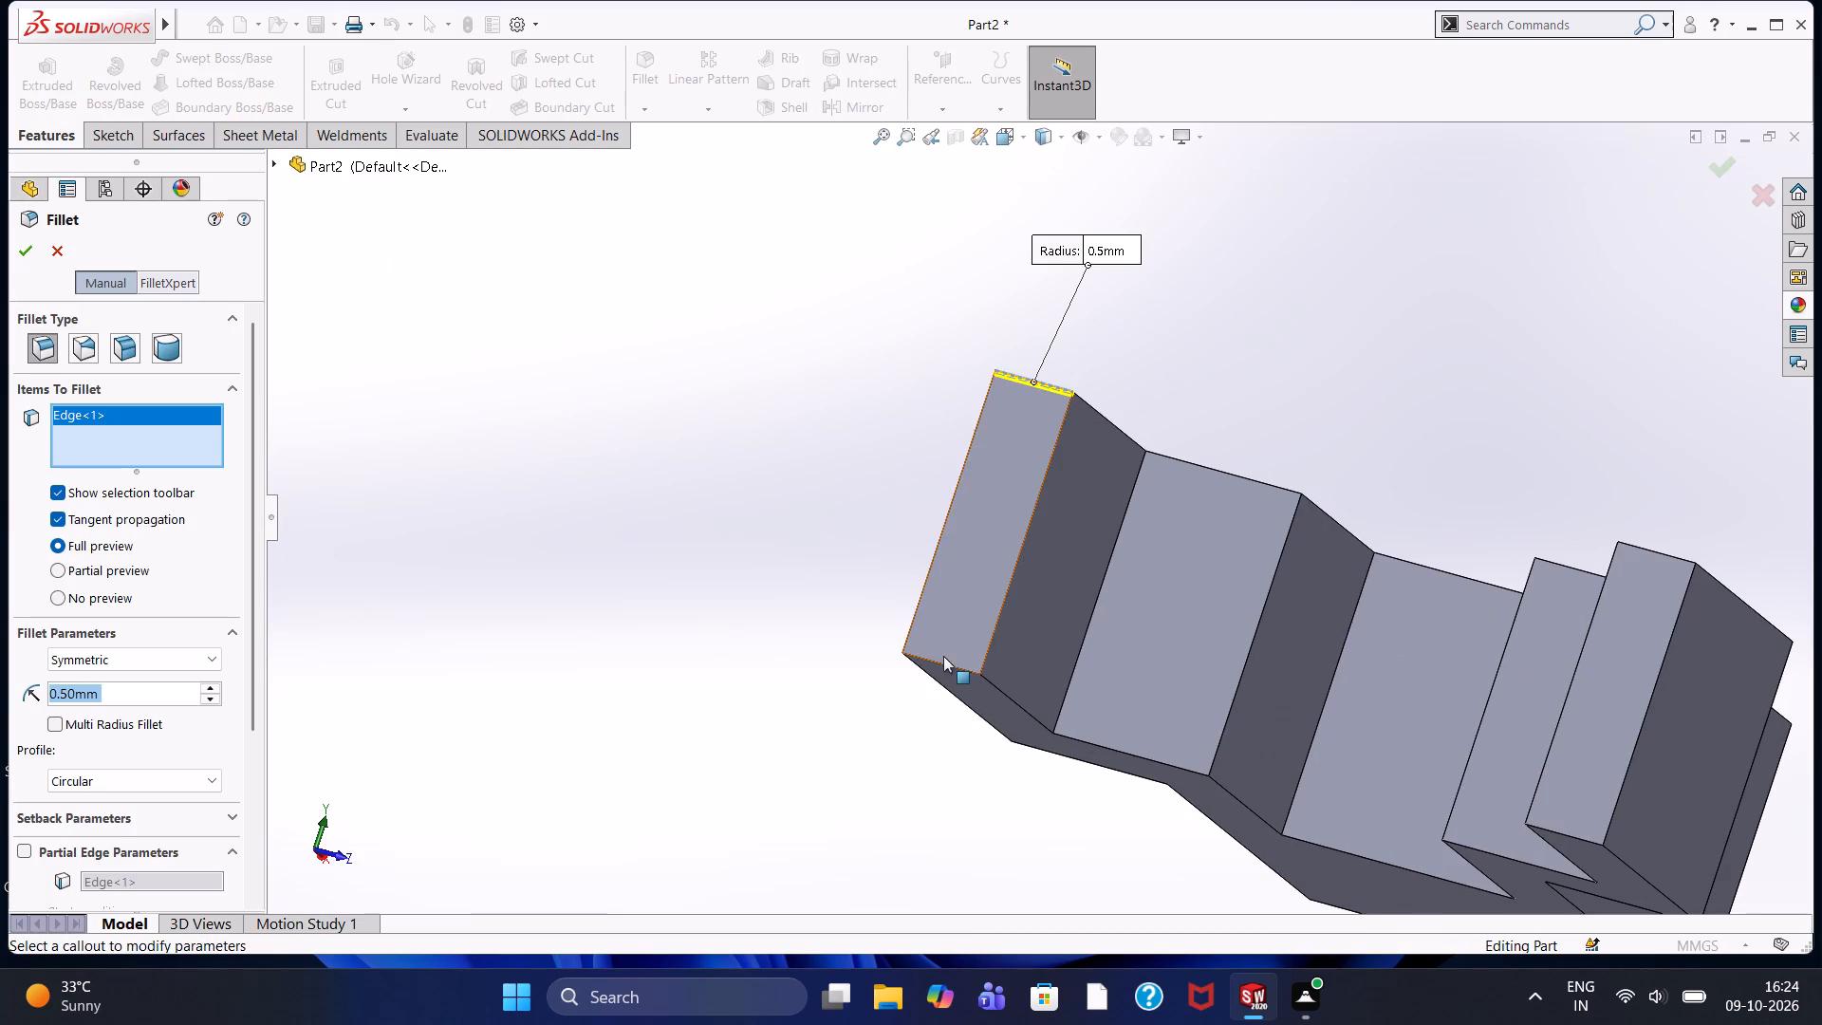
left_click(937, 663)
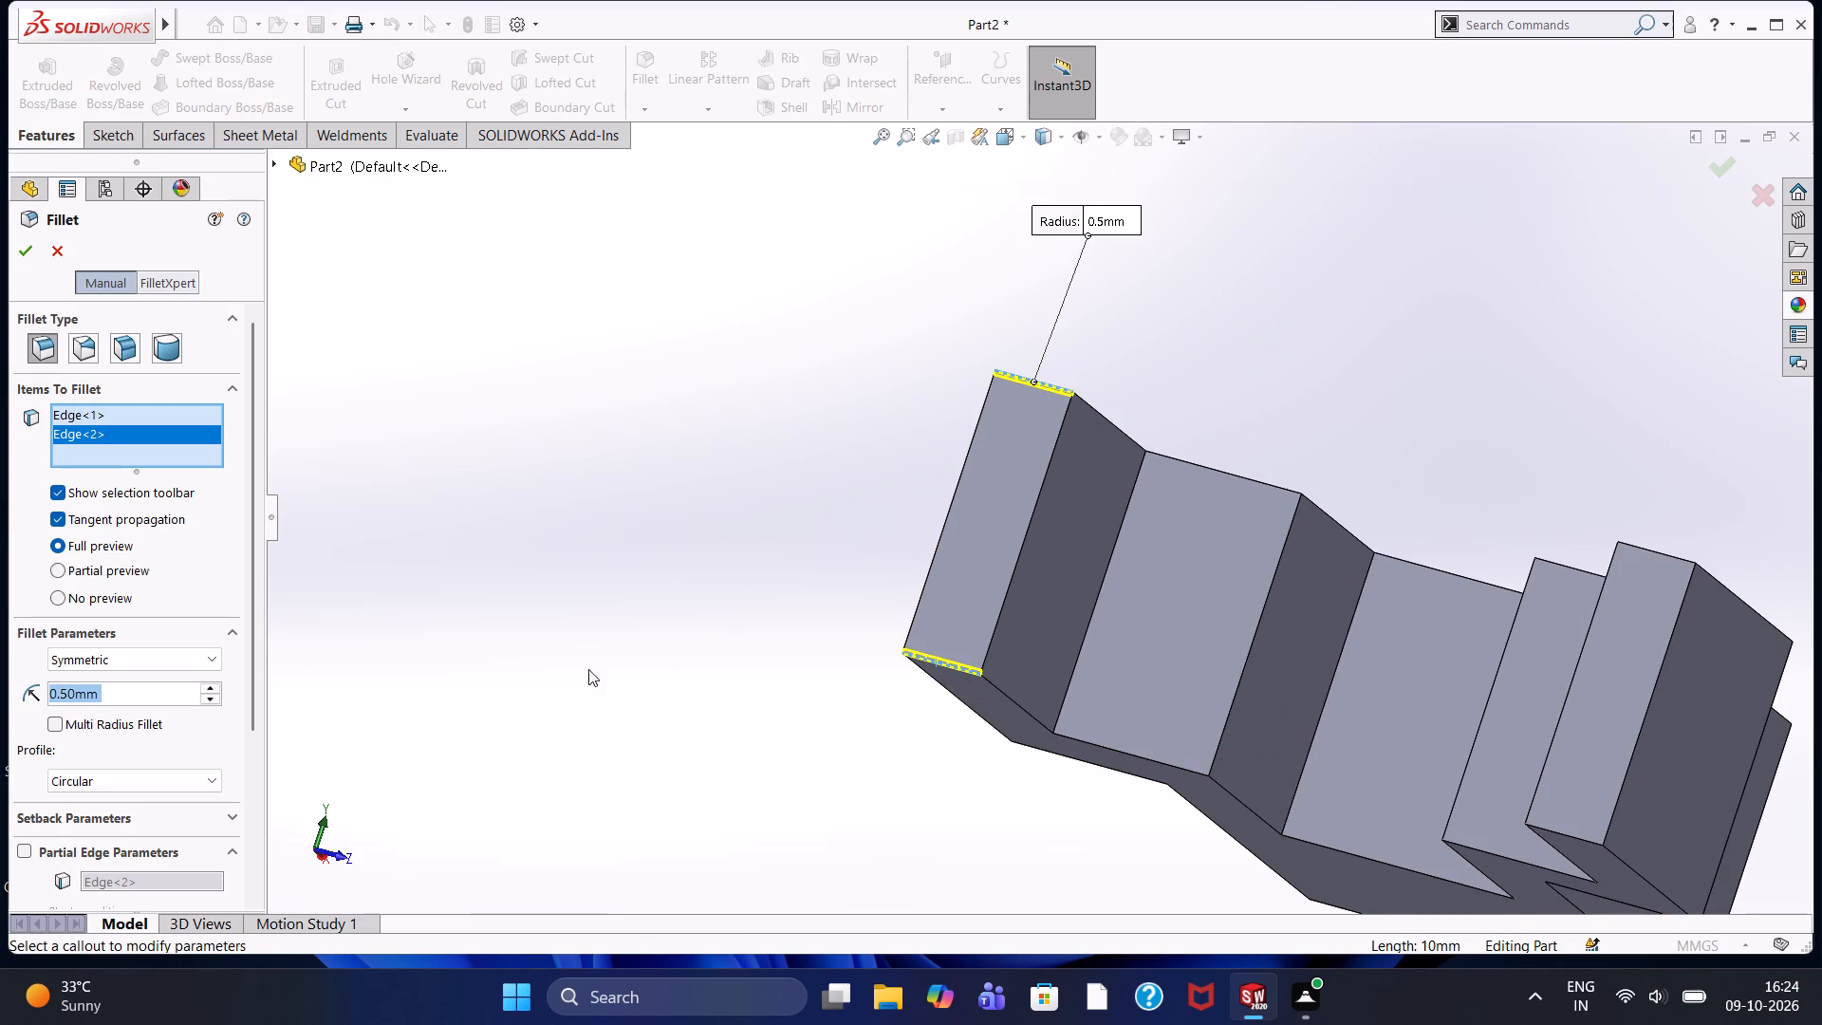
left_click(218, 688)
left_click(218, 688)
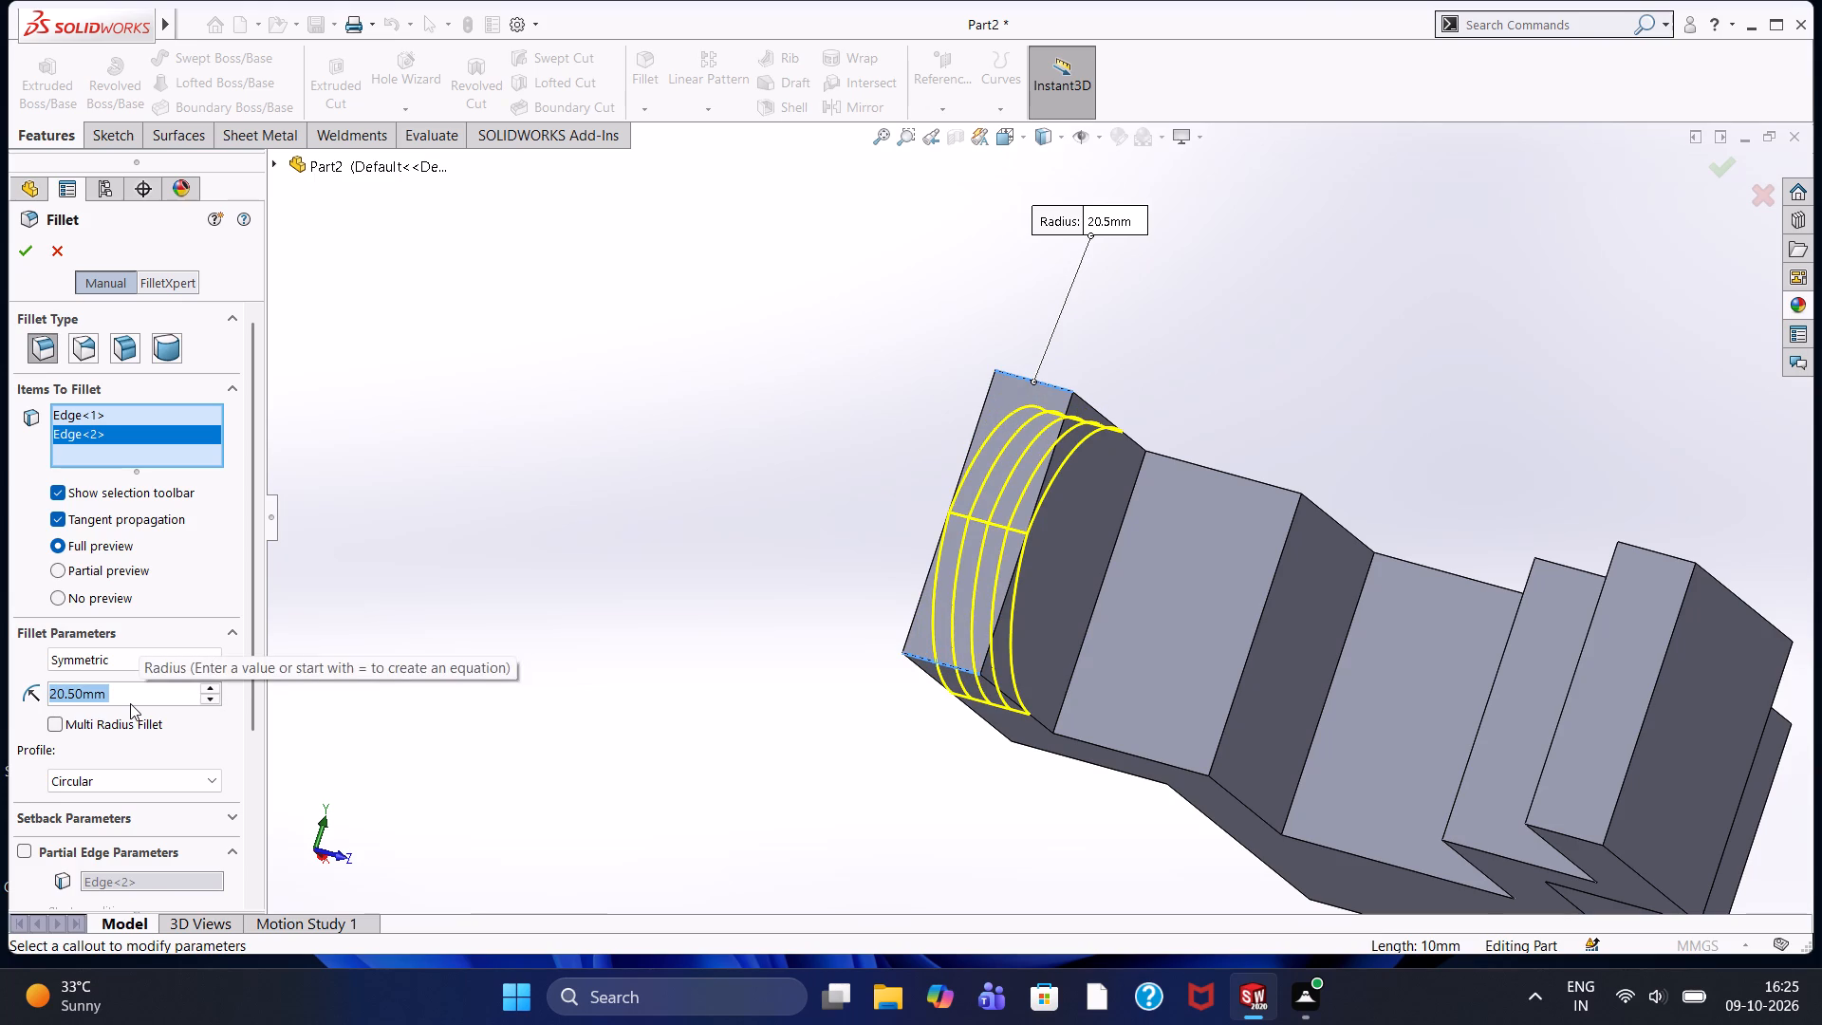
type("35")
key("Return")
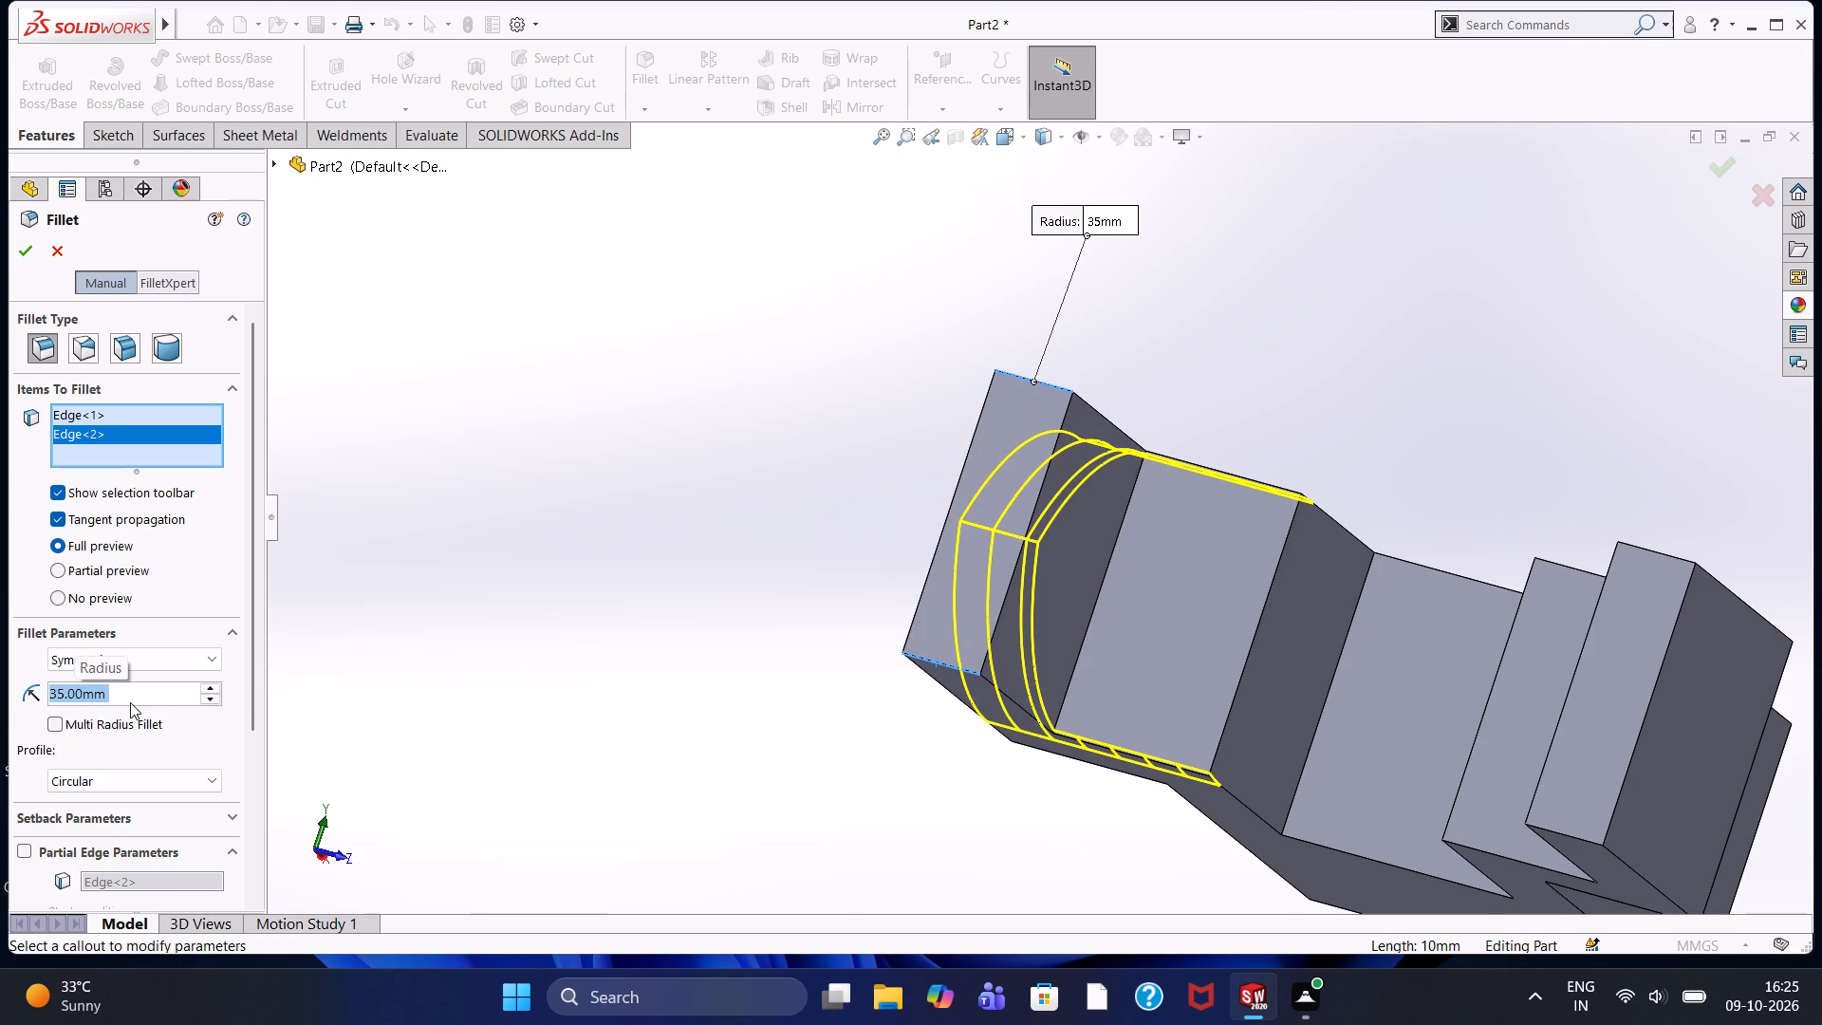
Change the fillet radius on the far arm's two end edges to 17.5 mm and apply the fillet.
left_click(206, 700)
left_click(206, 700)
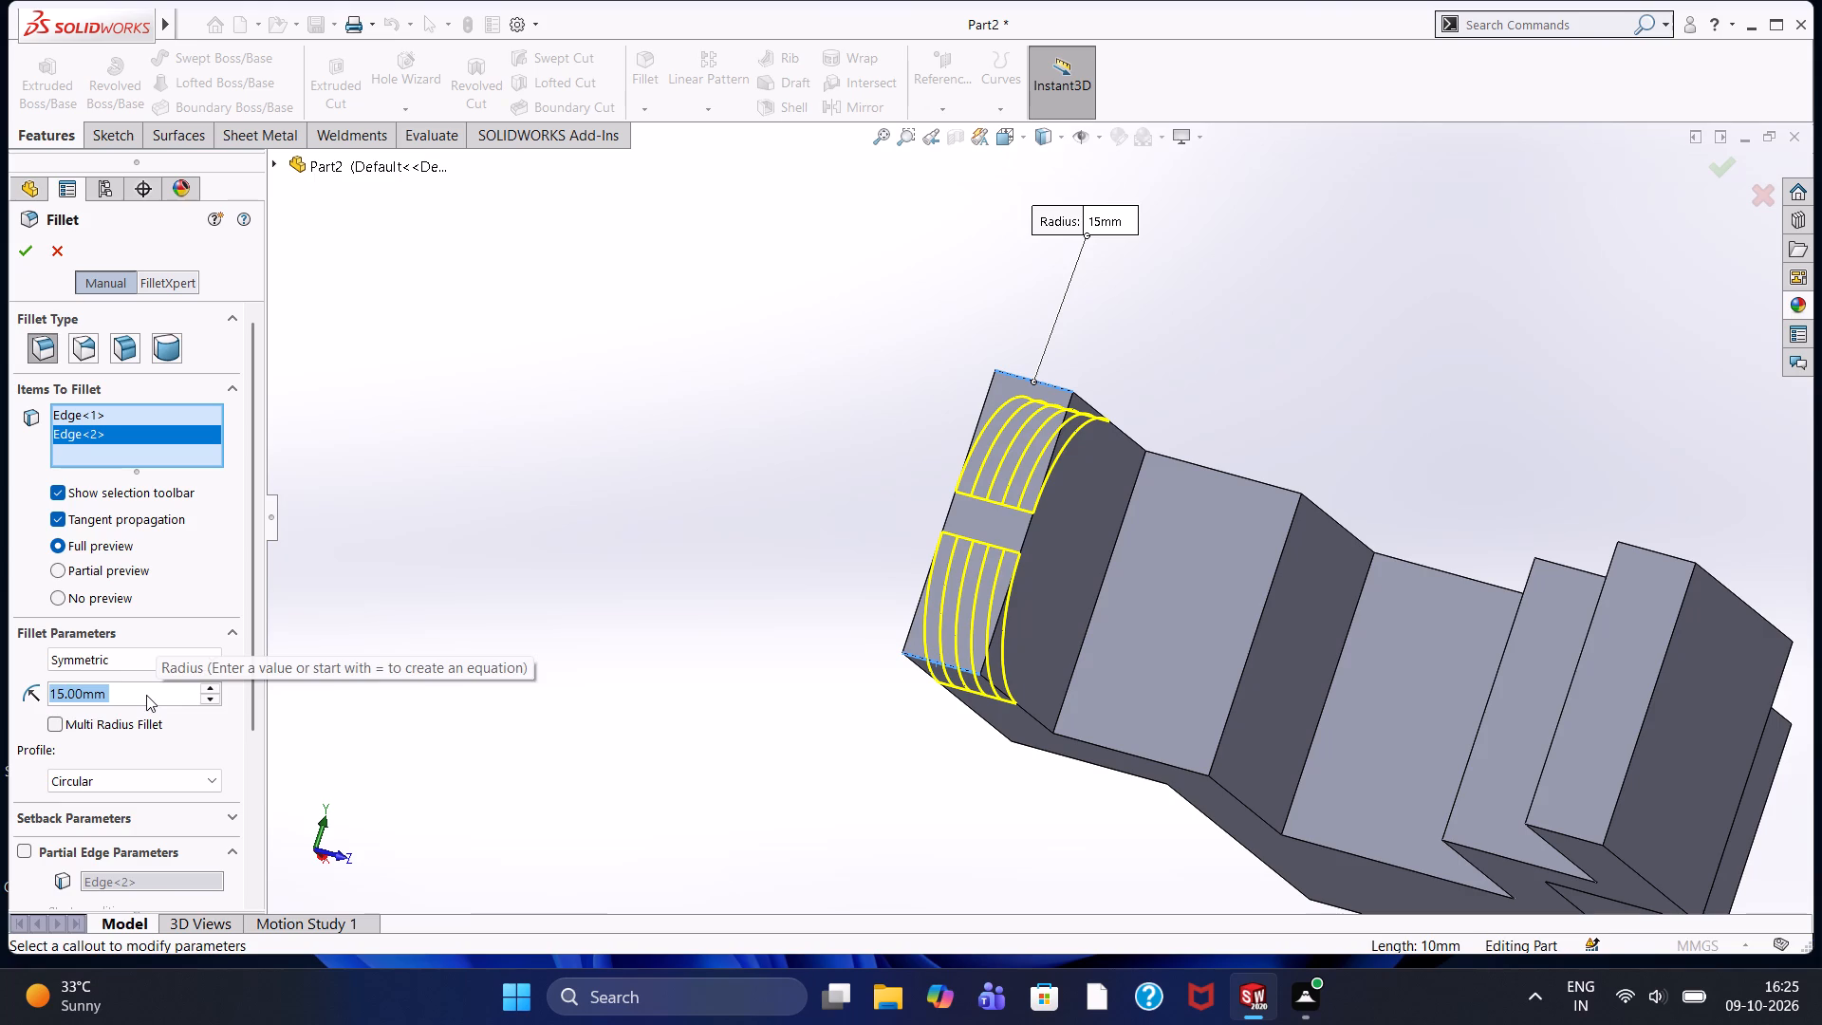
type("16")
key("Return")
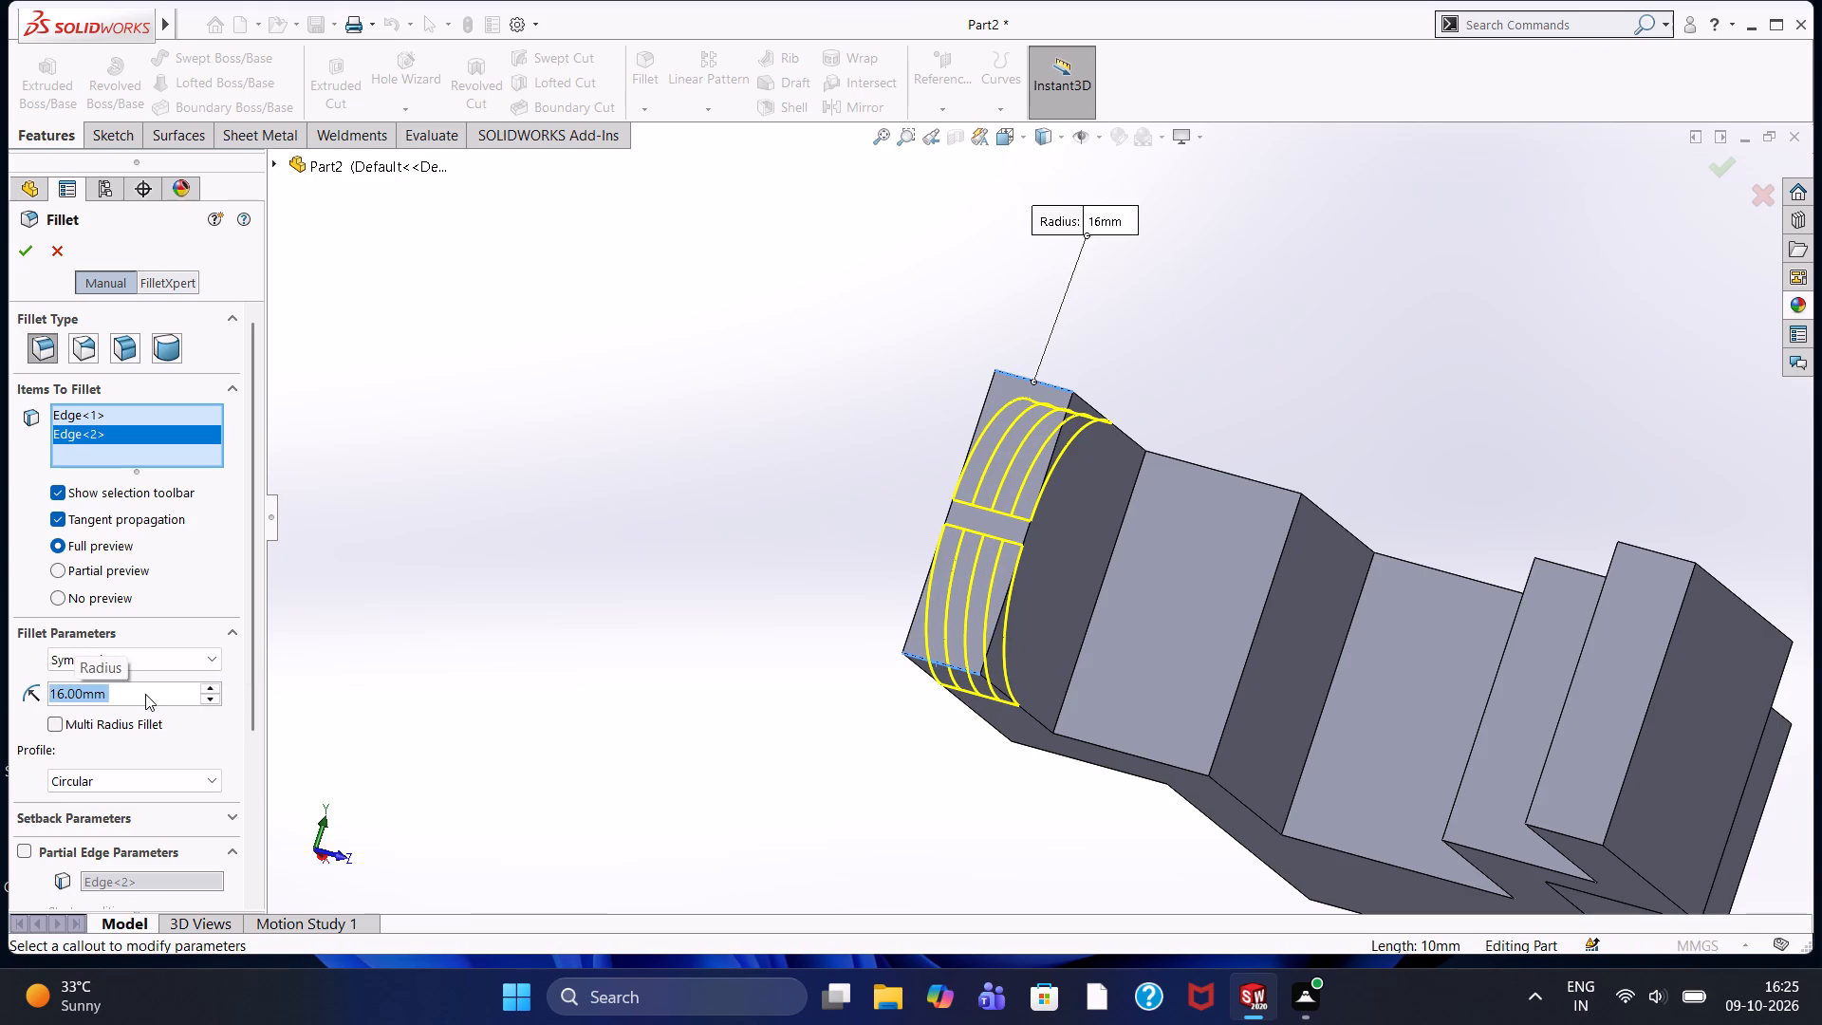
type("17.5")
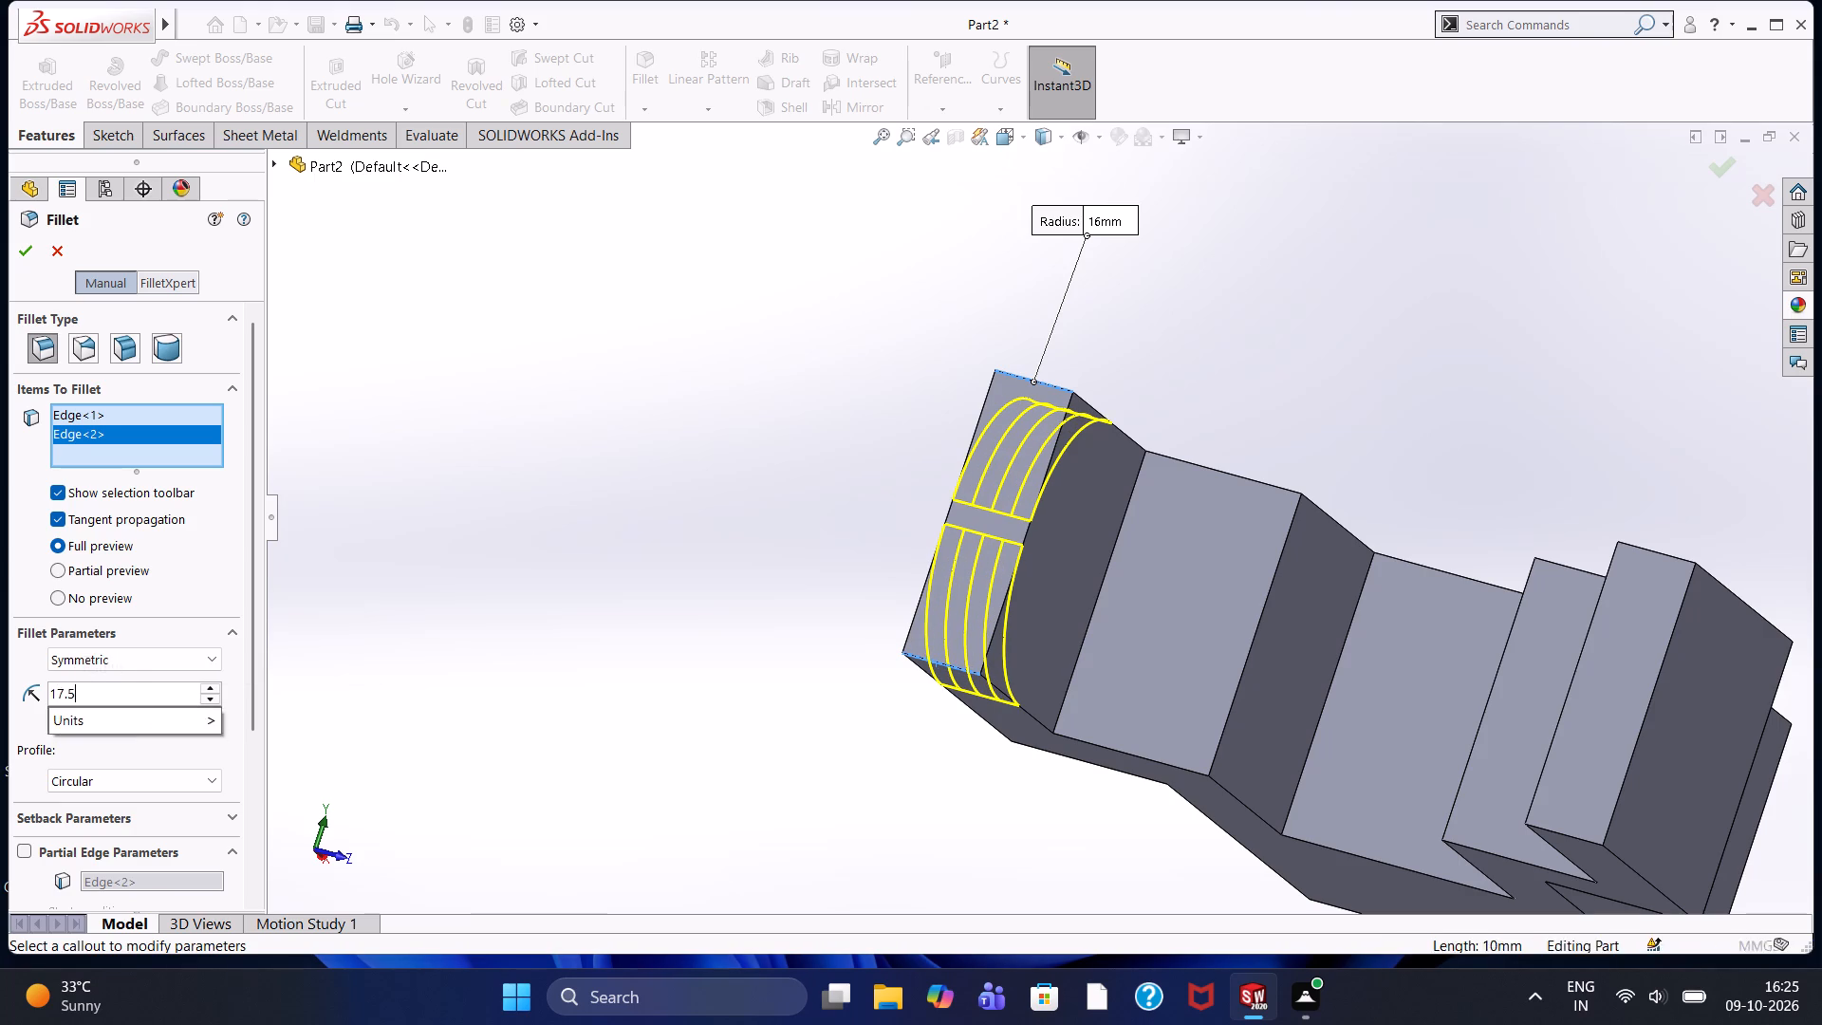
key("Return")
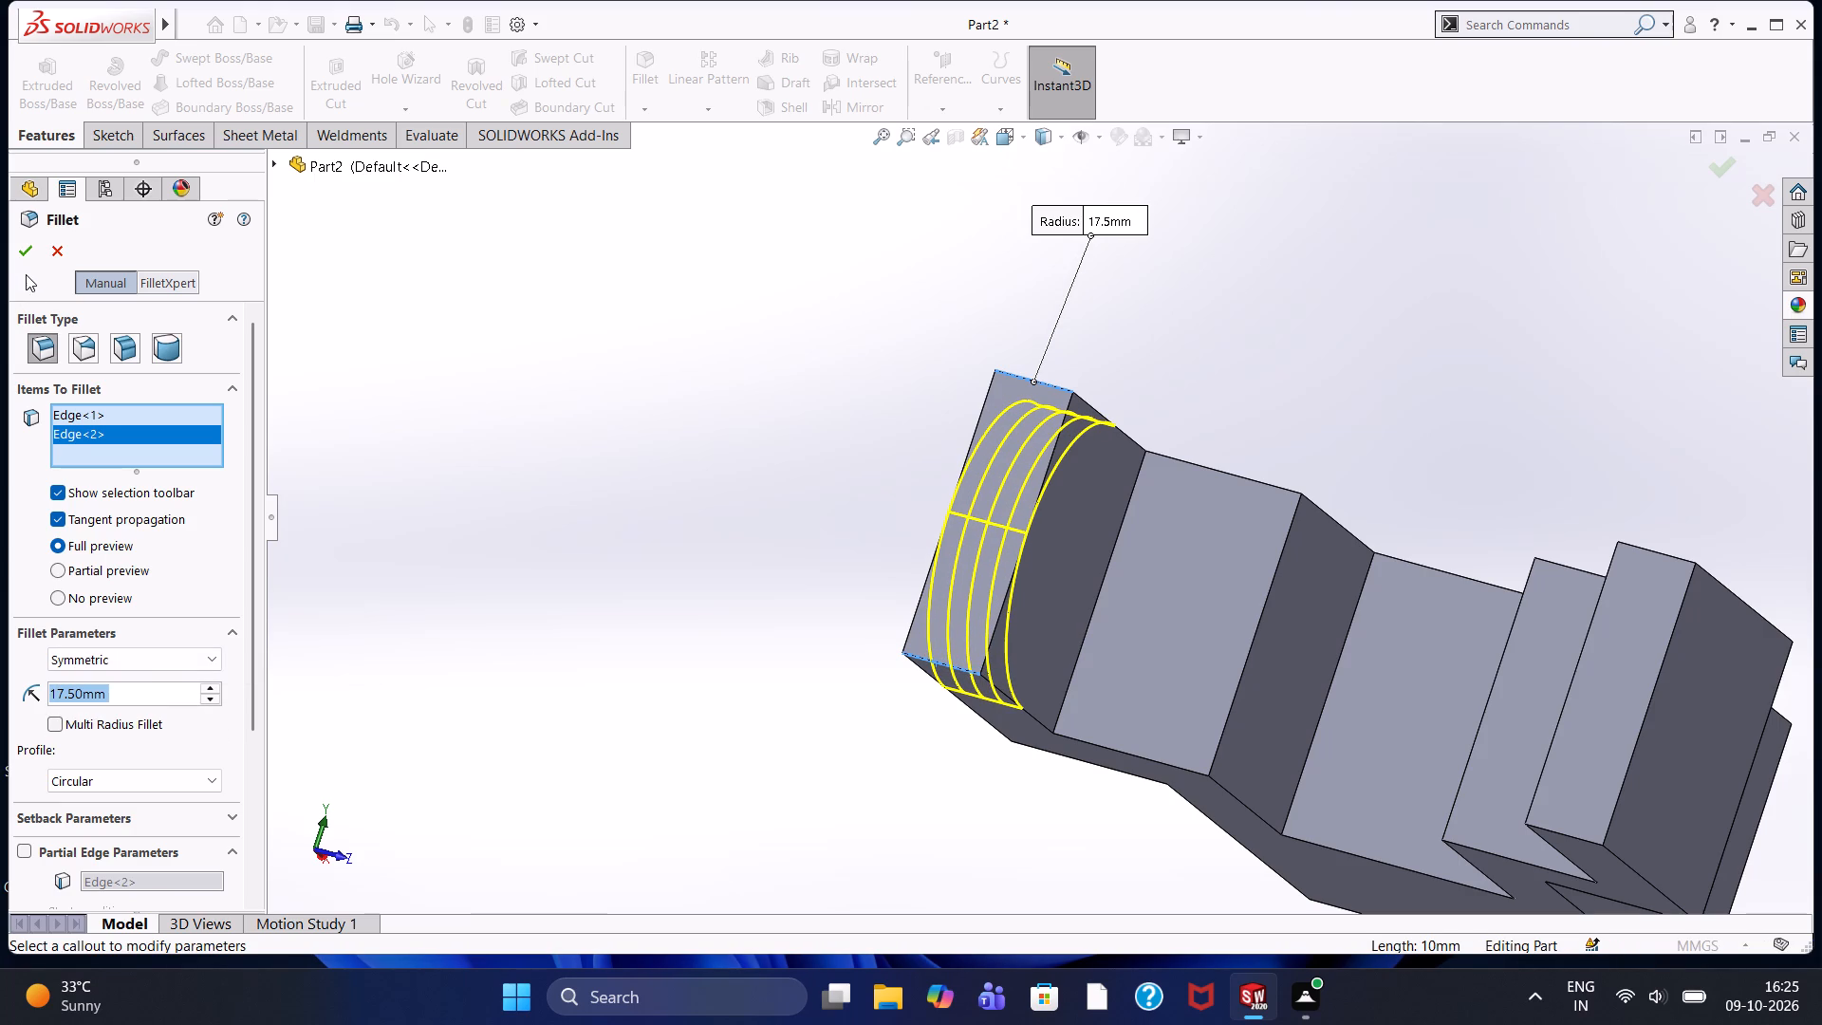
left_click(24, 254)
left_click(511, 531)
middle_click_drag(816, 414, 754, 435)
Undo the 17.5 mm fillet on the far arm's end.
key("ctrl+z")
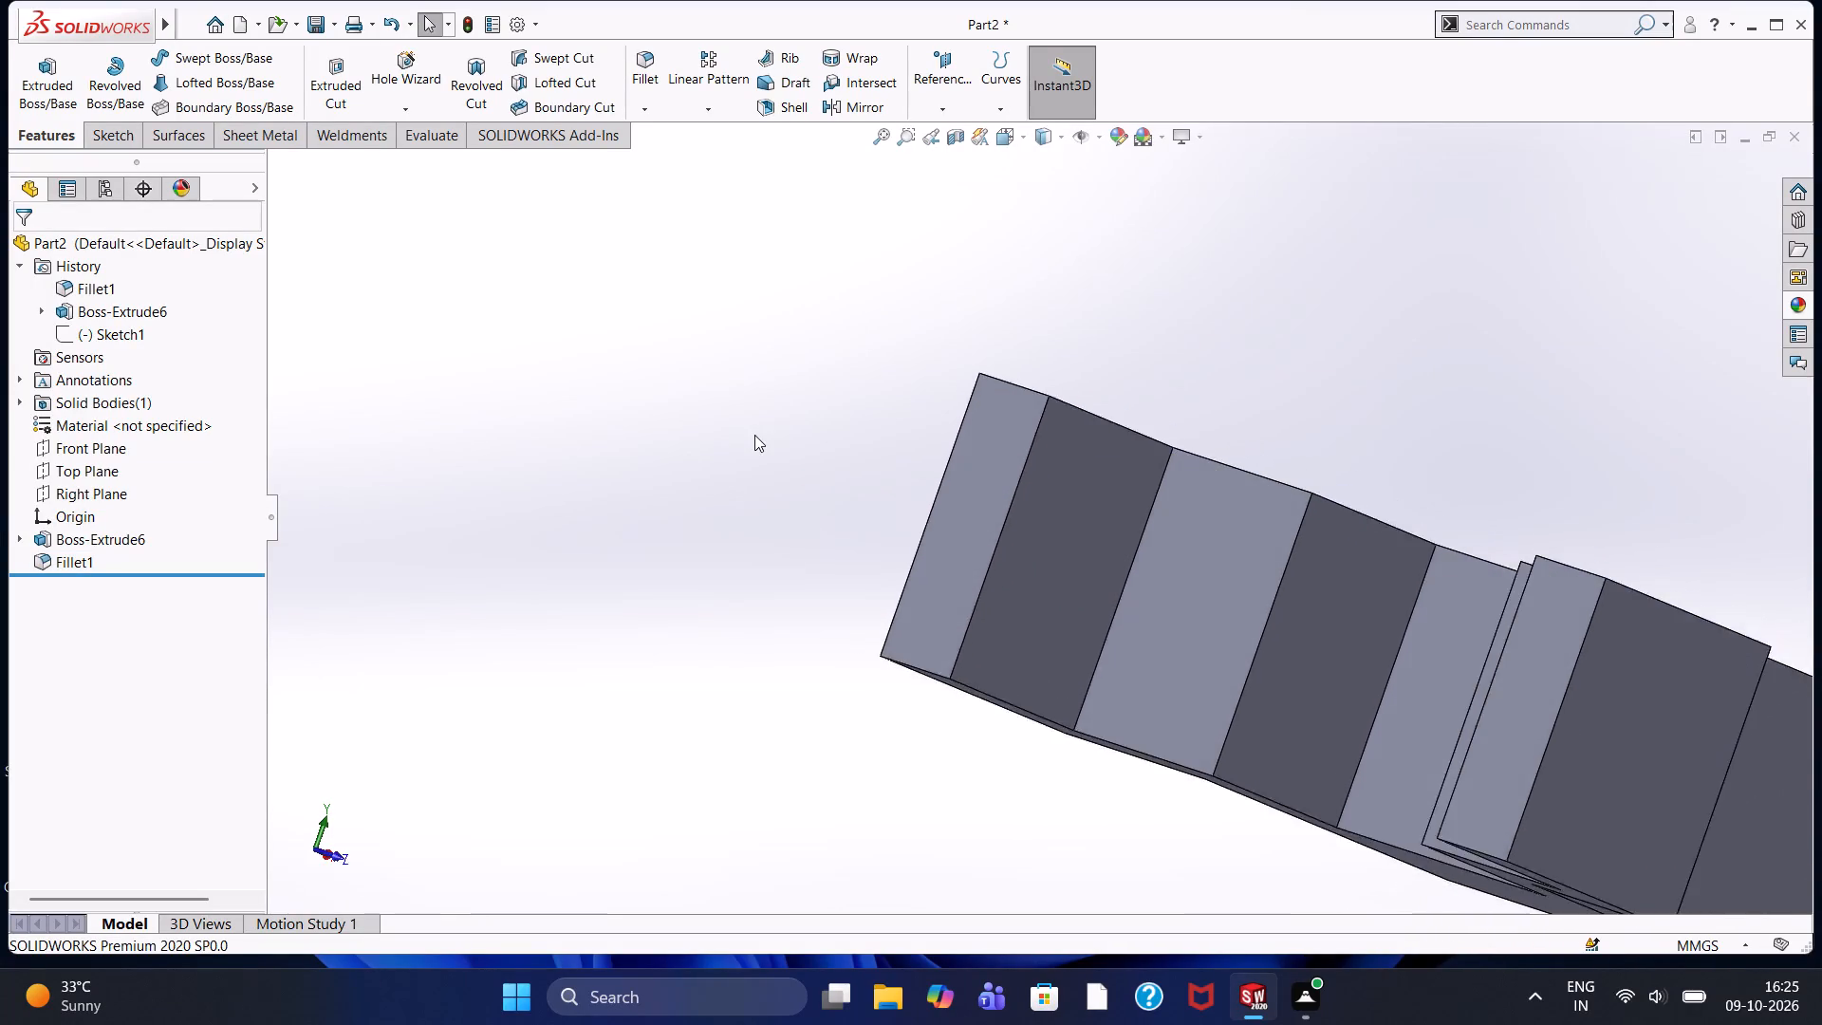
View the stepped body's top face straight on and start a new sketch on the Top Plane.
middle_click_drag(1186, 296, 1094, 376)
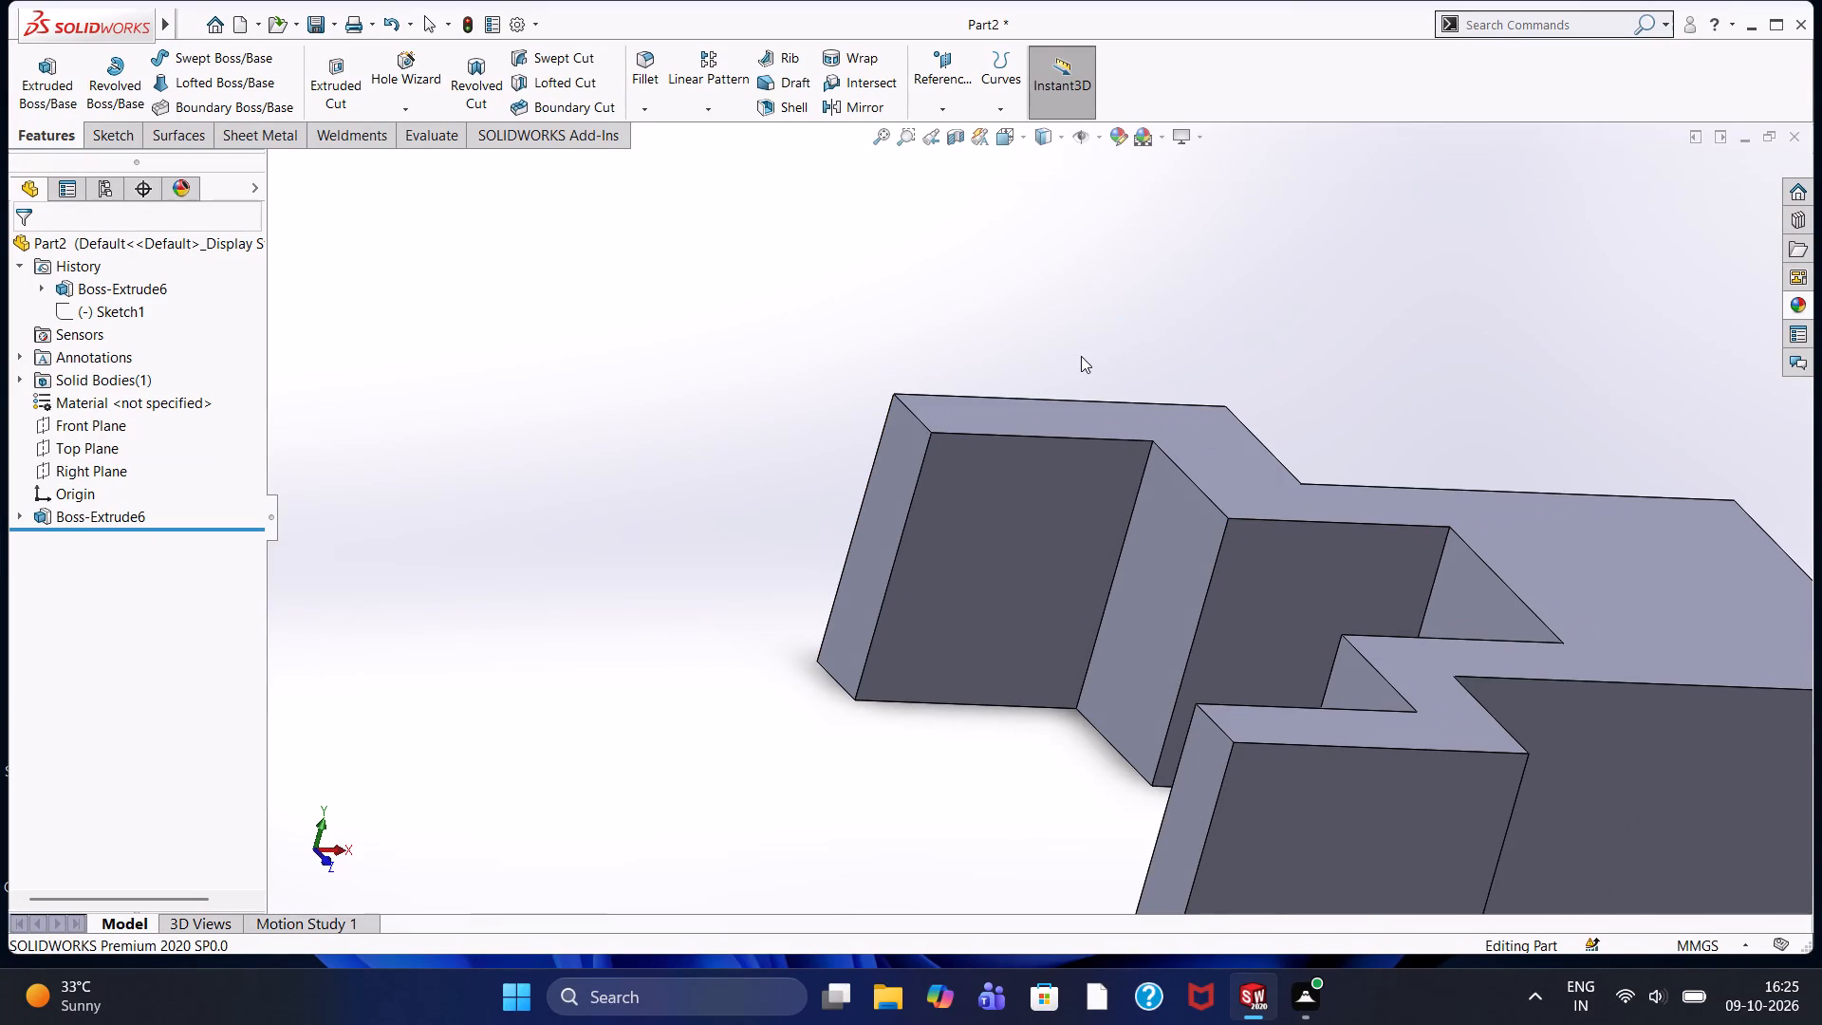
middle_click_drag(1357, 429, 1336, 422)
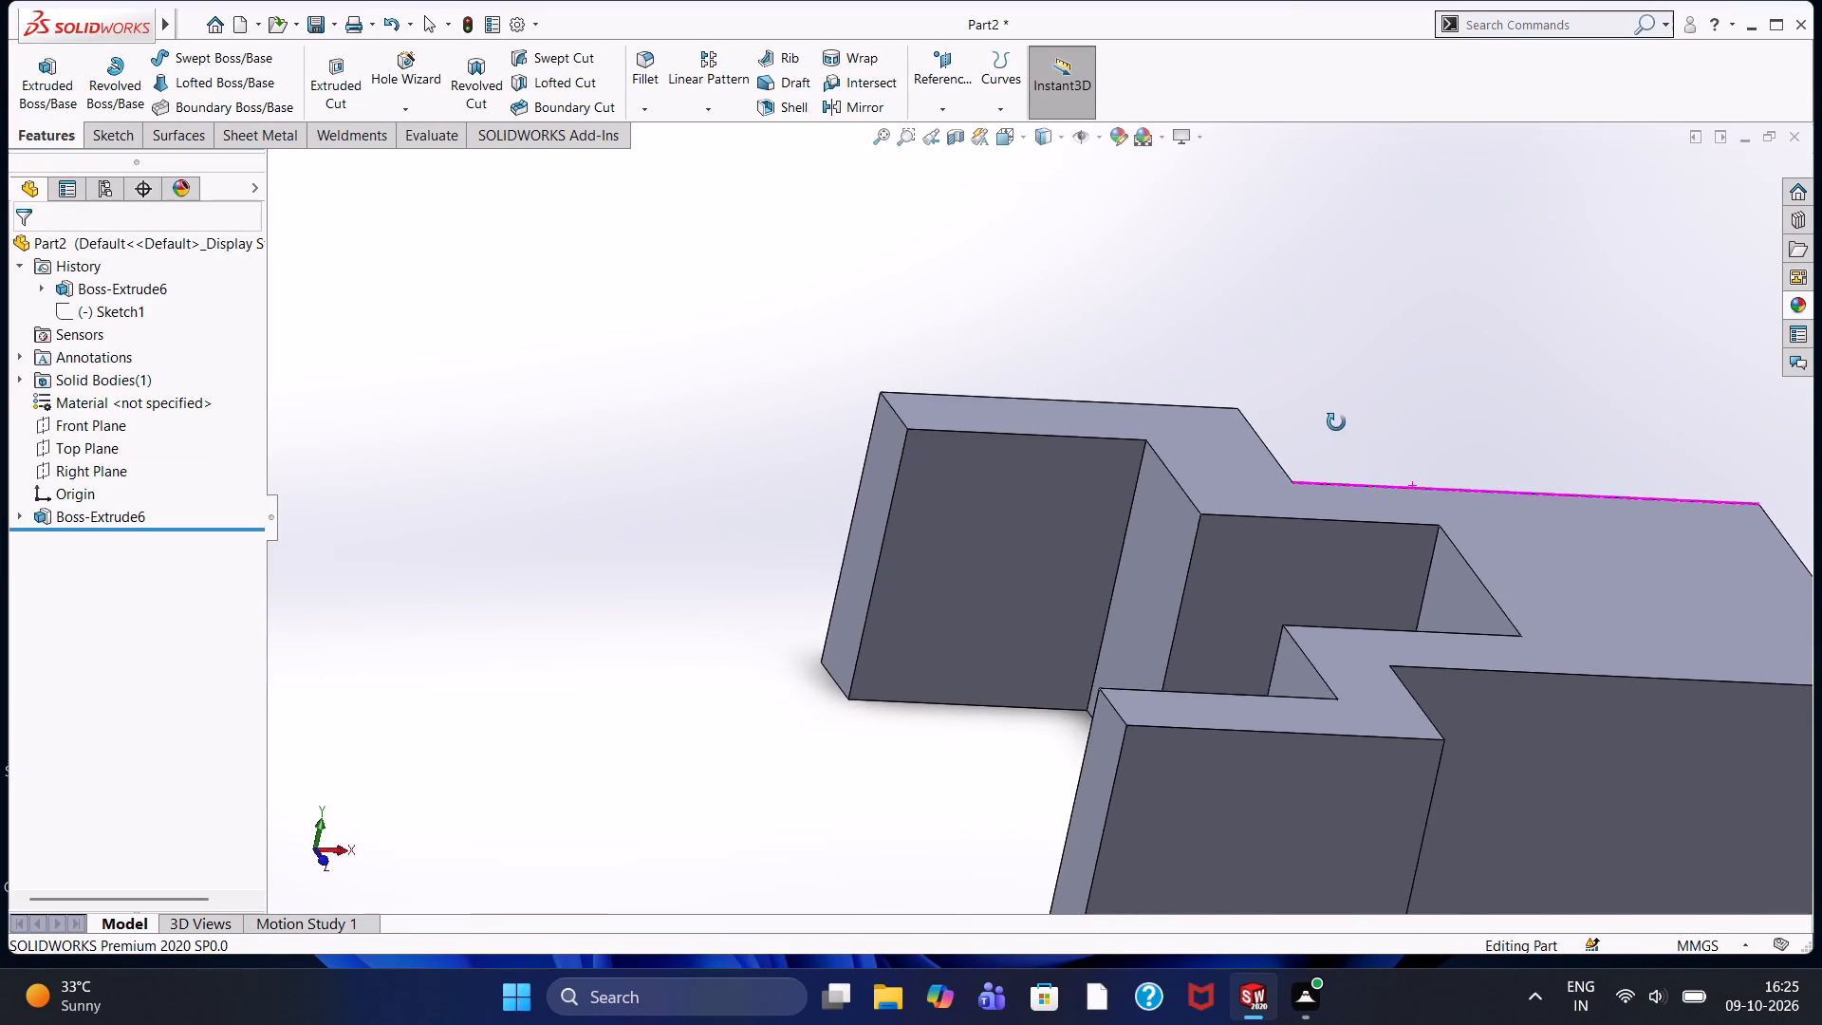
middle_click_drag(1336, 422, 1315, 401)
scroll(1496, 542, "up", 2)
left_click(1491, 552)
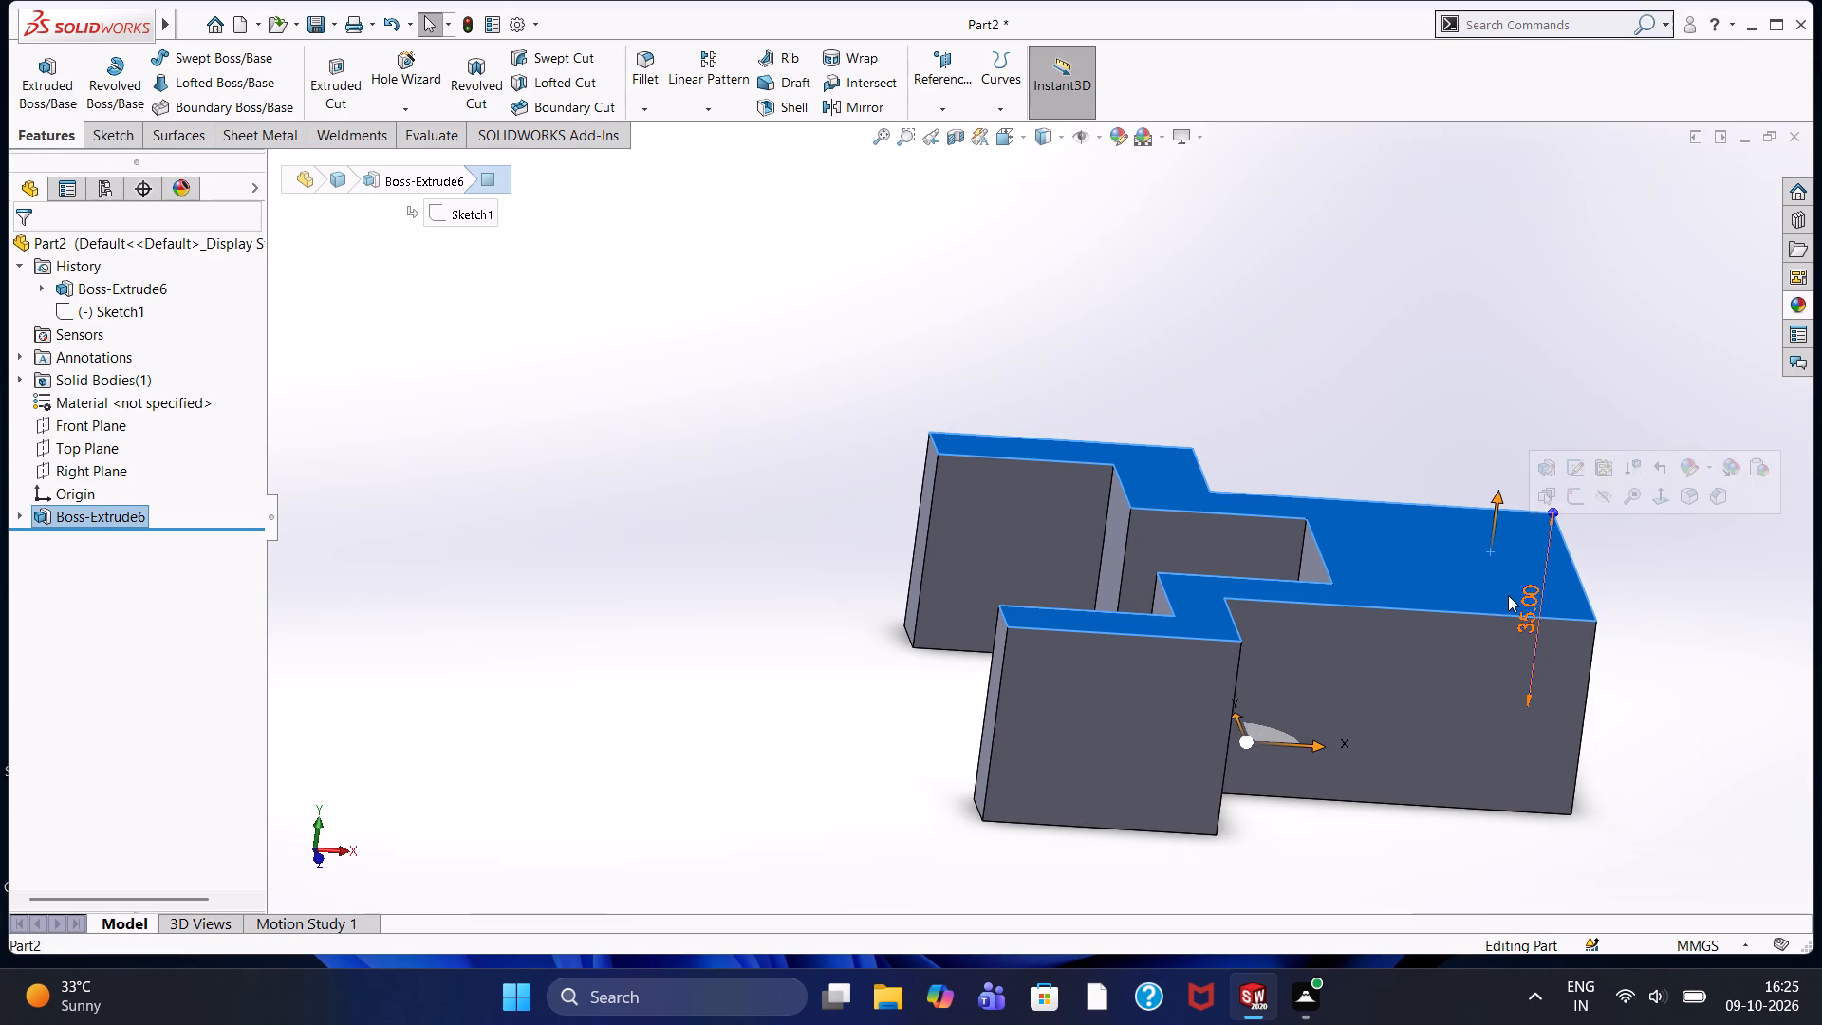
key("ctrl+8")
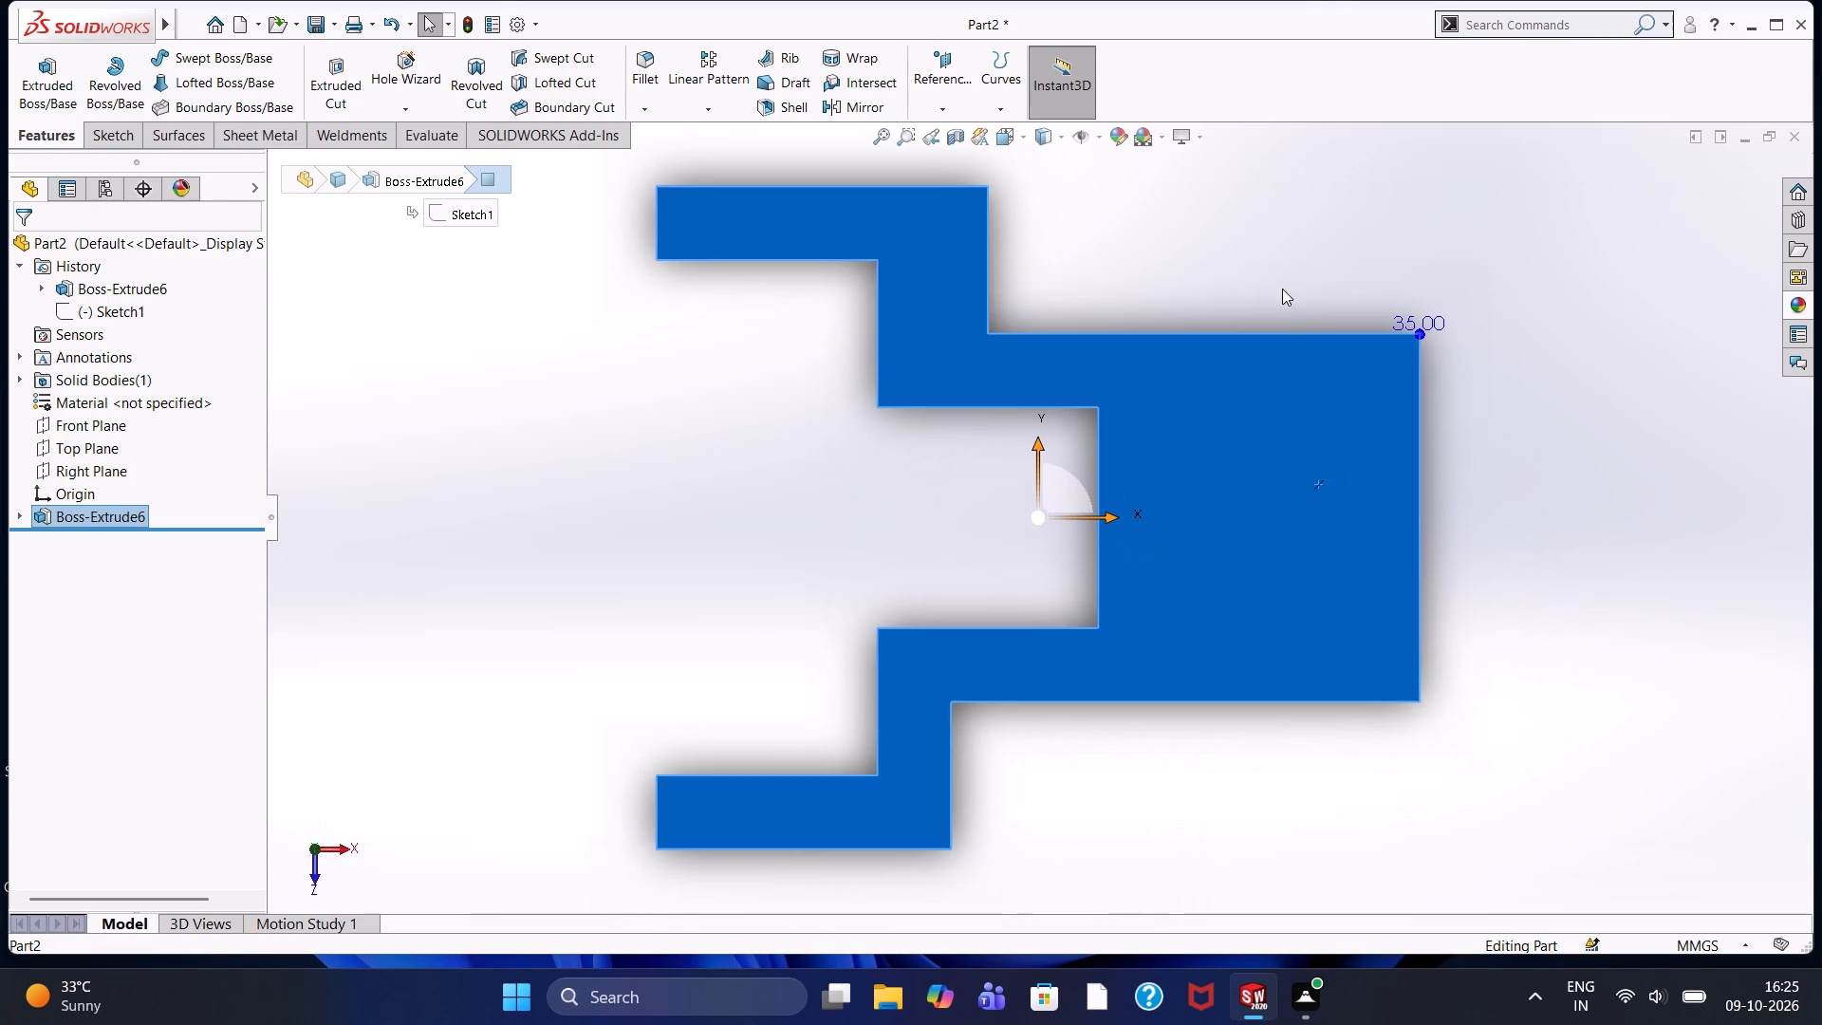
left_click(1250, 246)
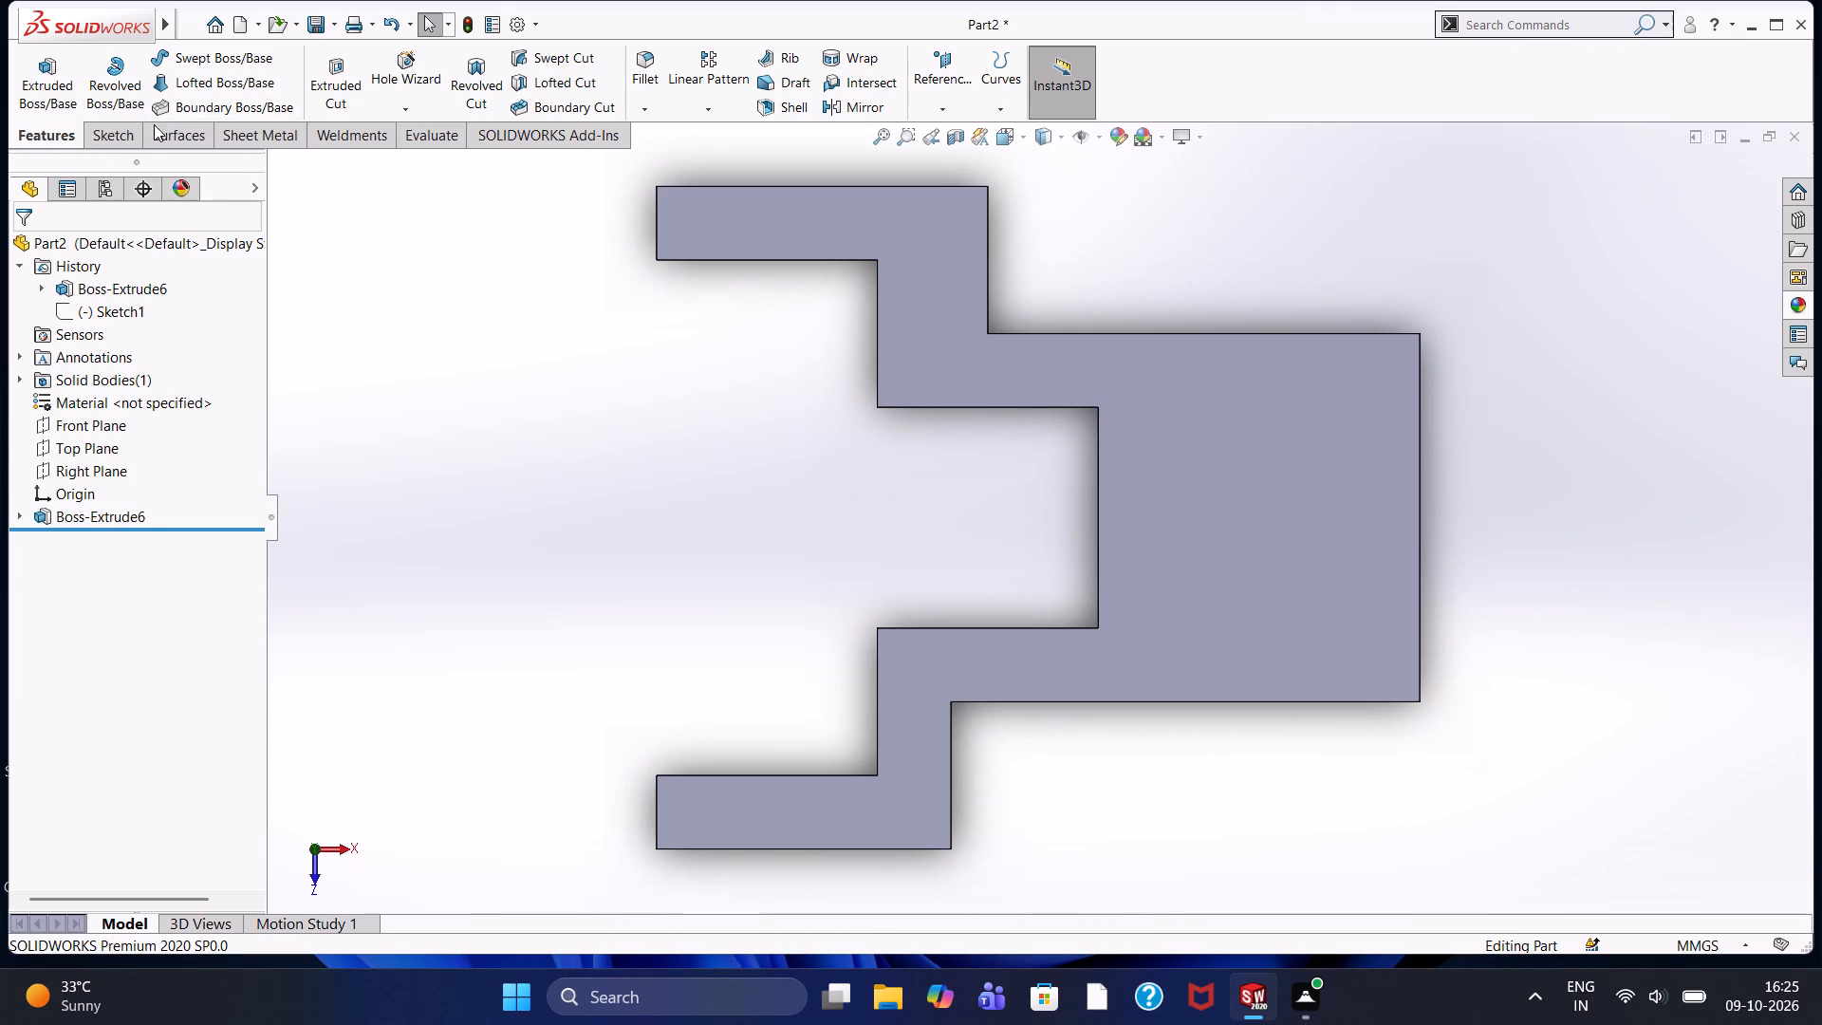
left_click(121, 132)
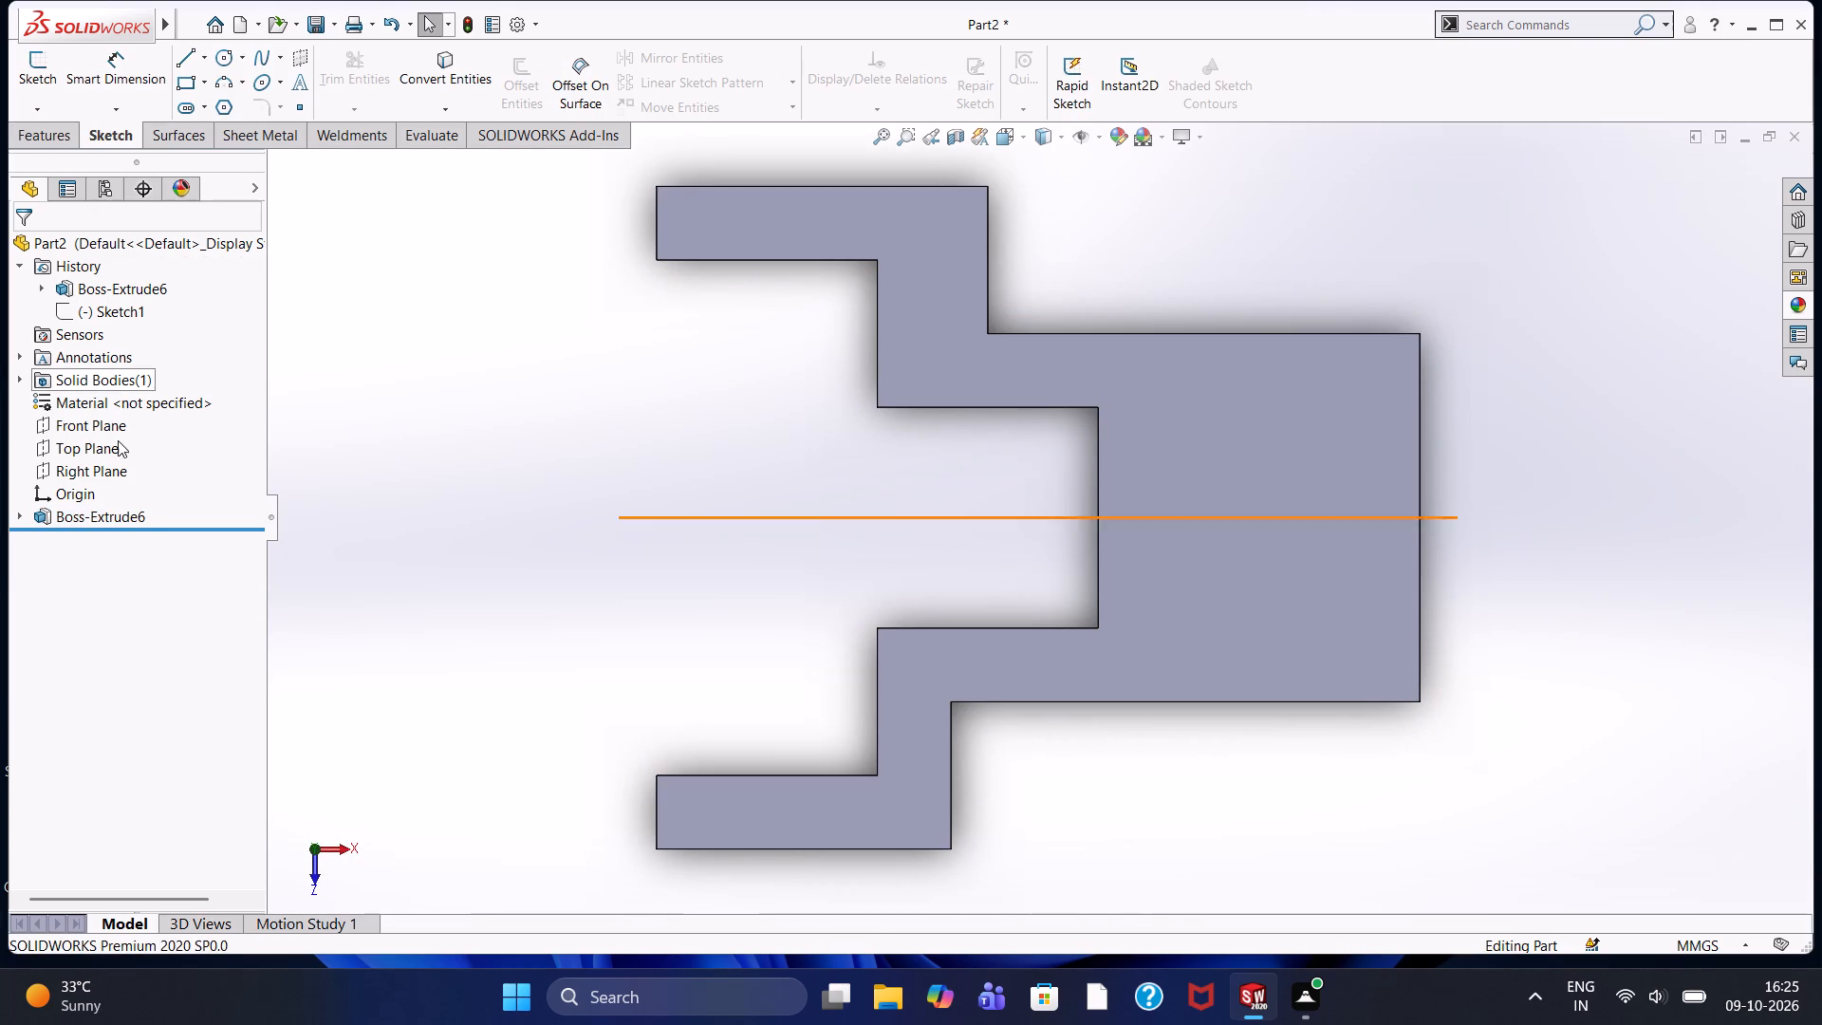
left_click(83, 443)
left_click(104, 412)
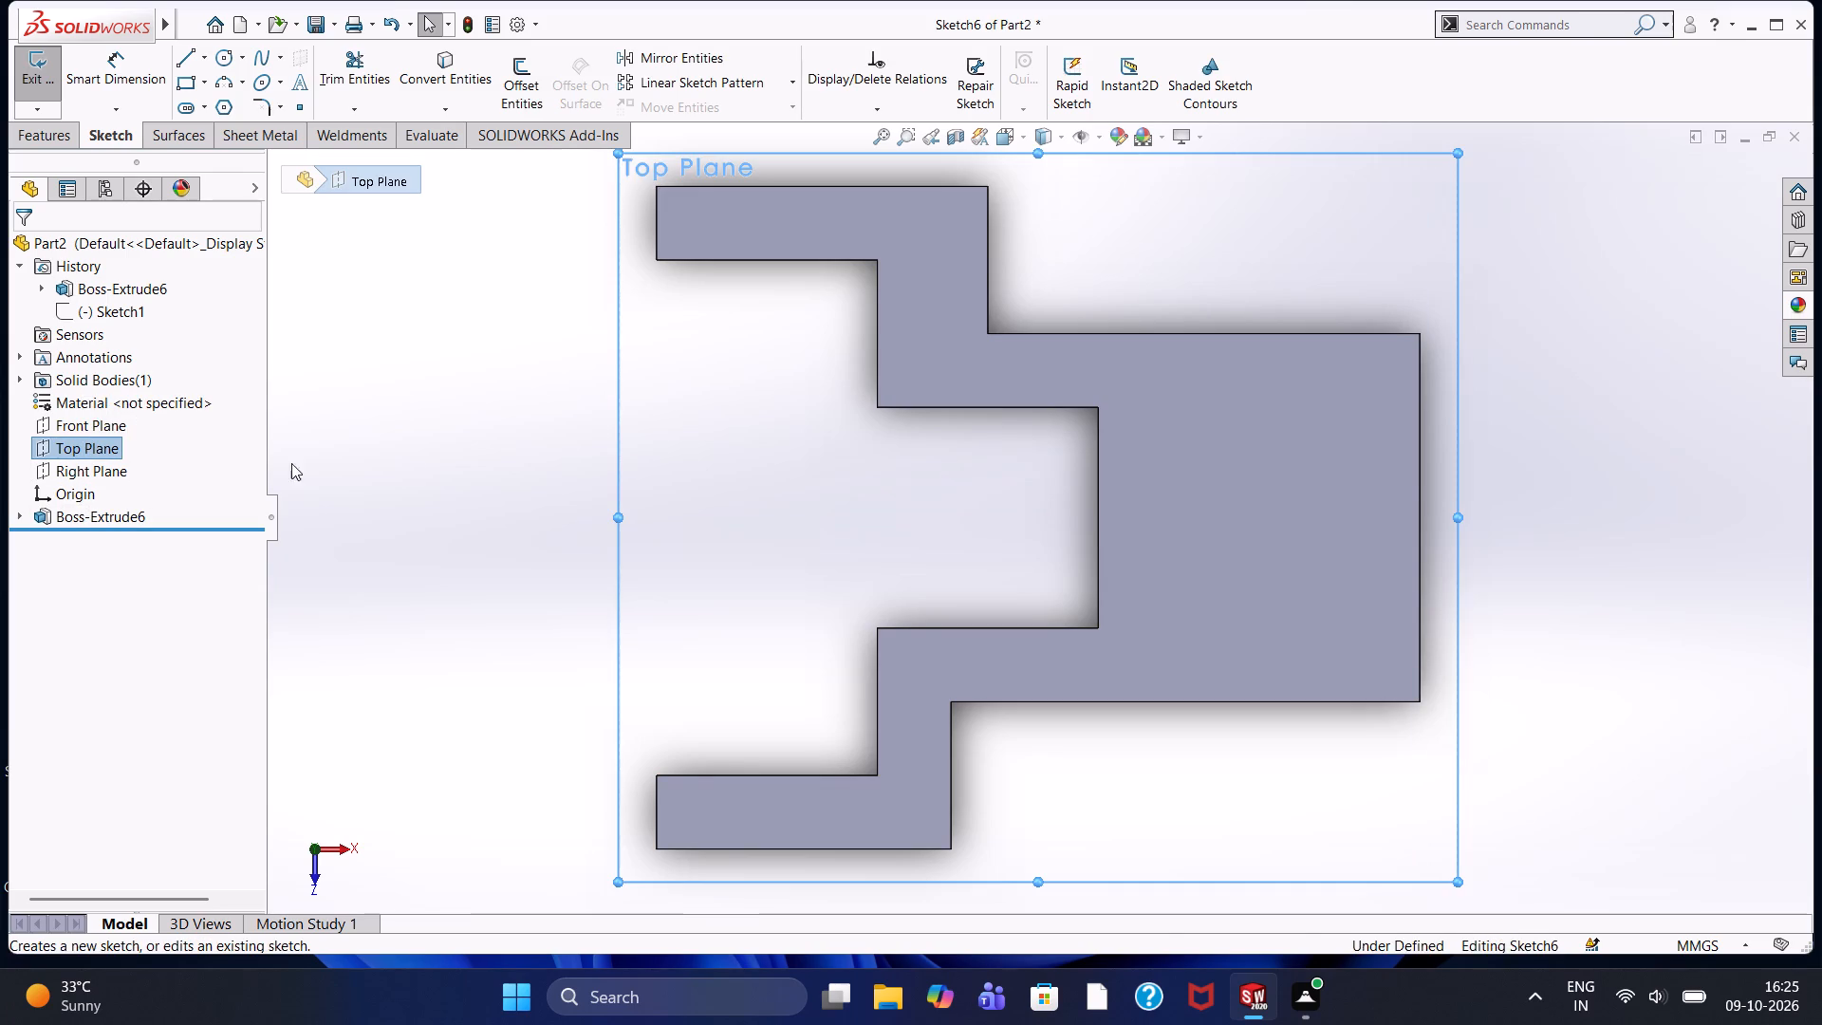
left_click(426, 462)
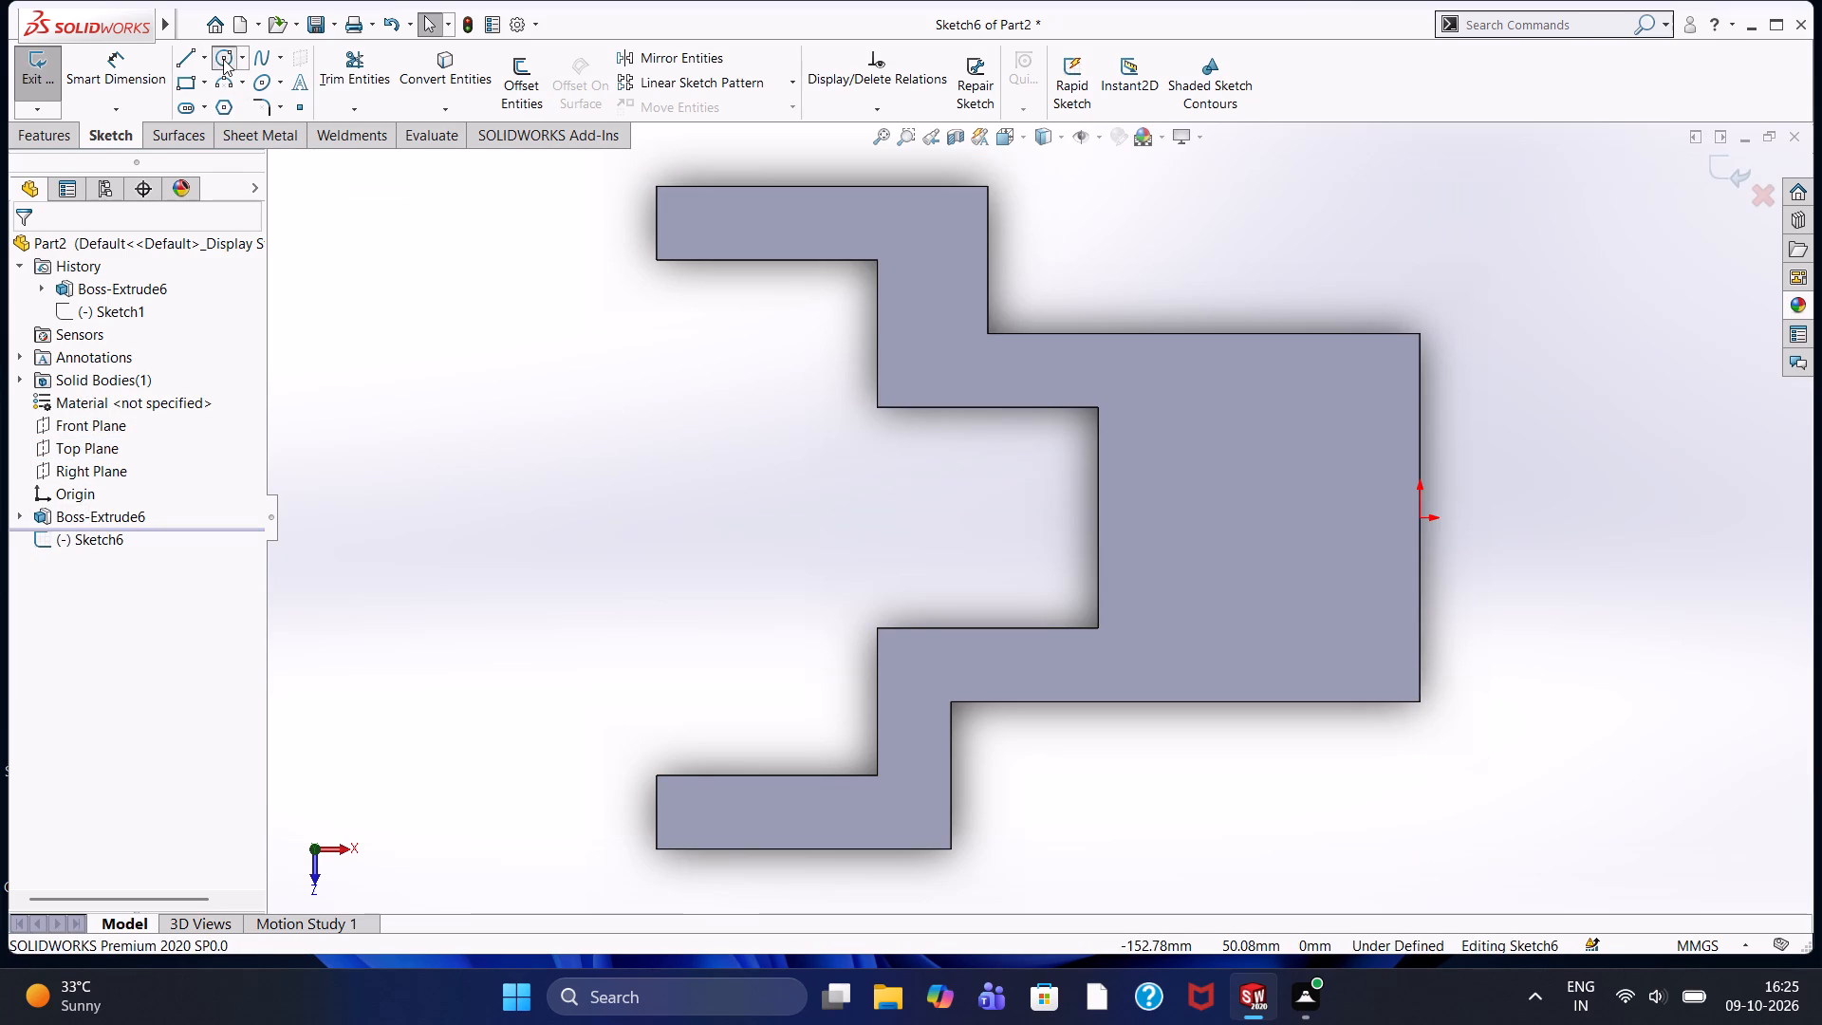
Sketch a 50 mm diameter circle centred on the origin at the wide end of the body.
left_click(223, 59)
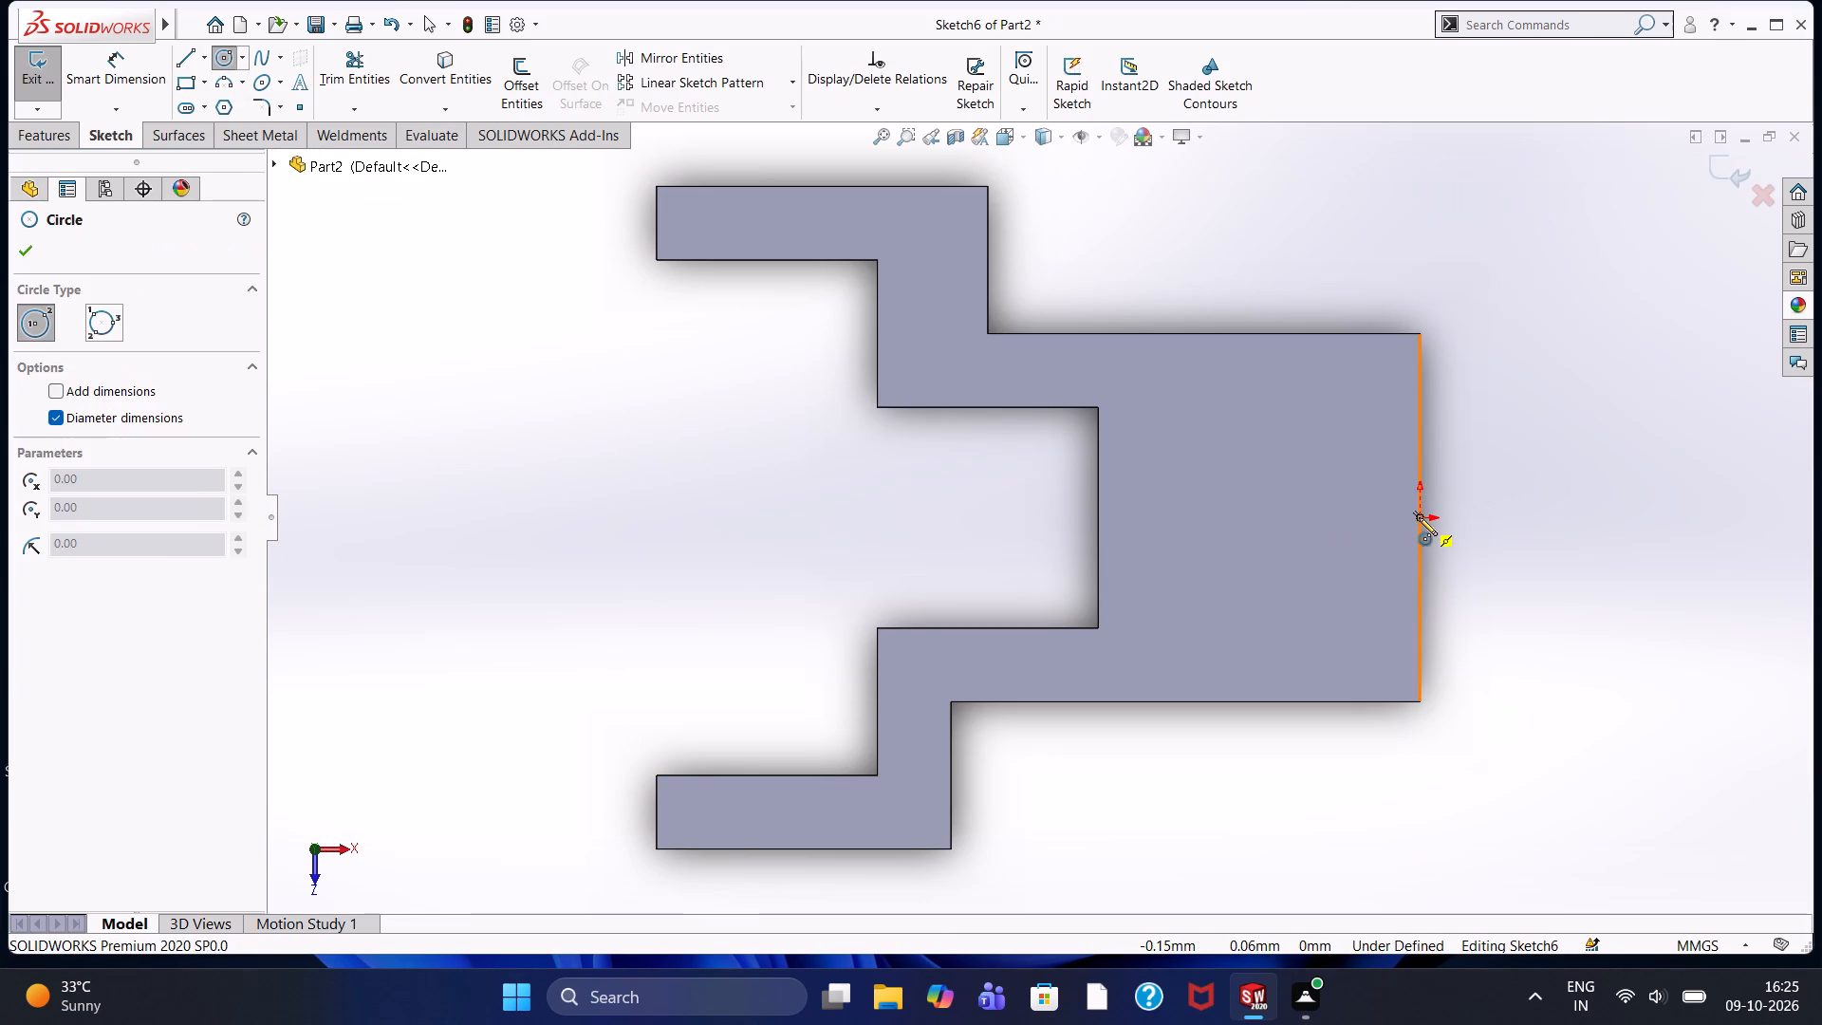
left_click(1419, 517)
type("50")
key("Return")
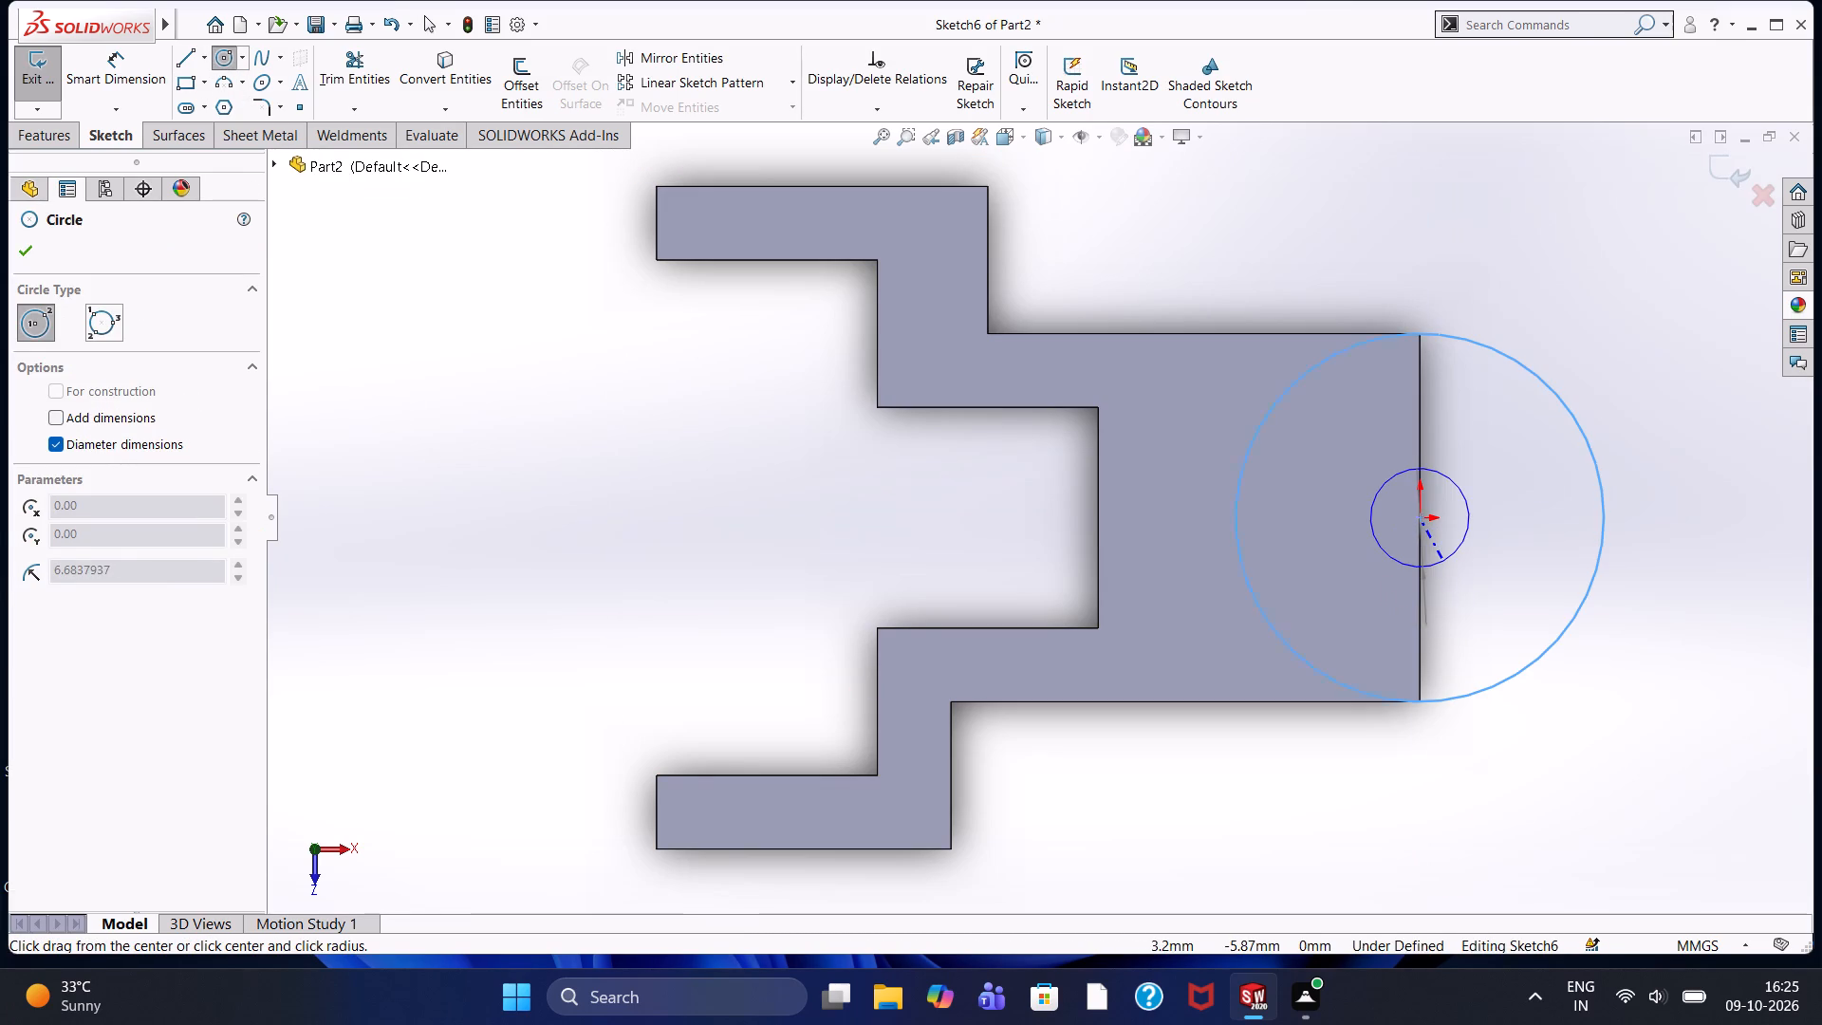
key("Escape")
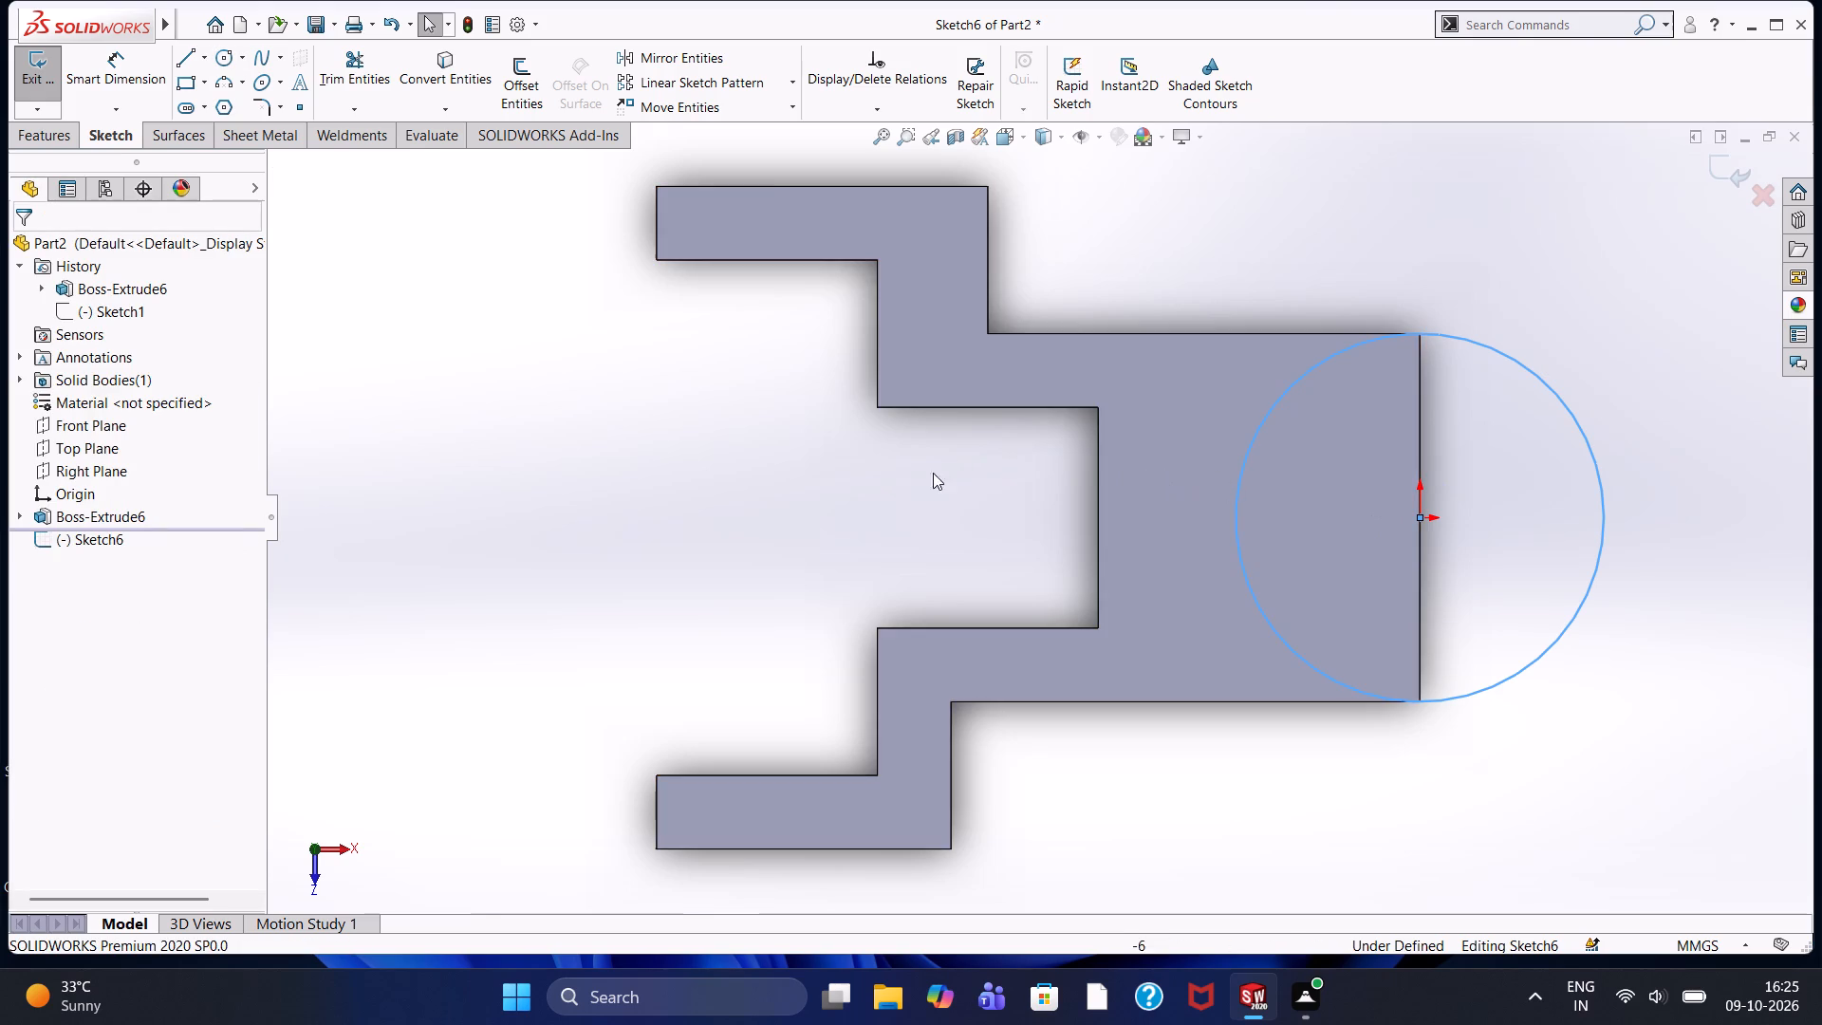
middle_click_drag(865, 492, 883, 209)
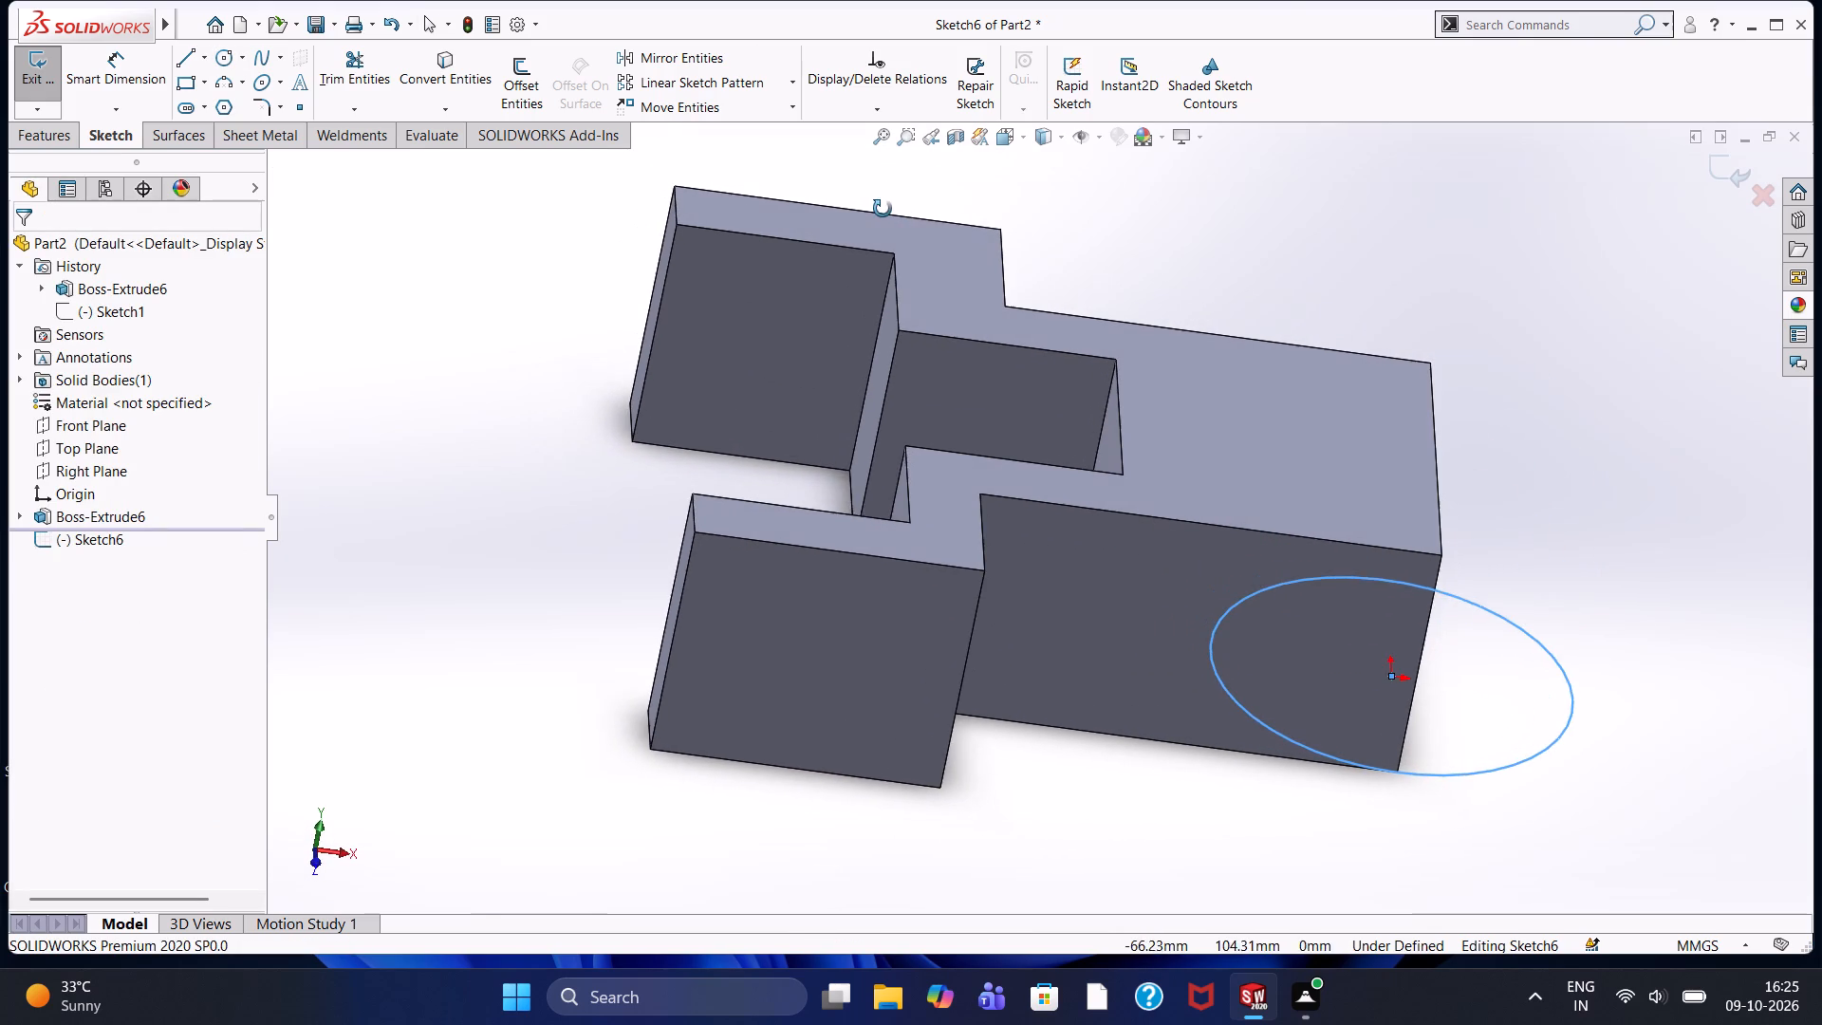
middle_click_drag(883, 209, 887, 176)
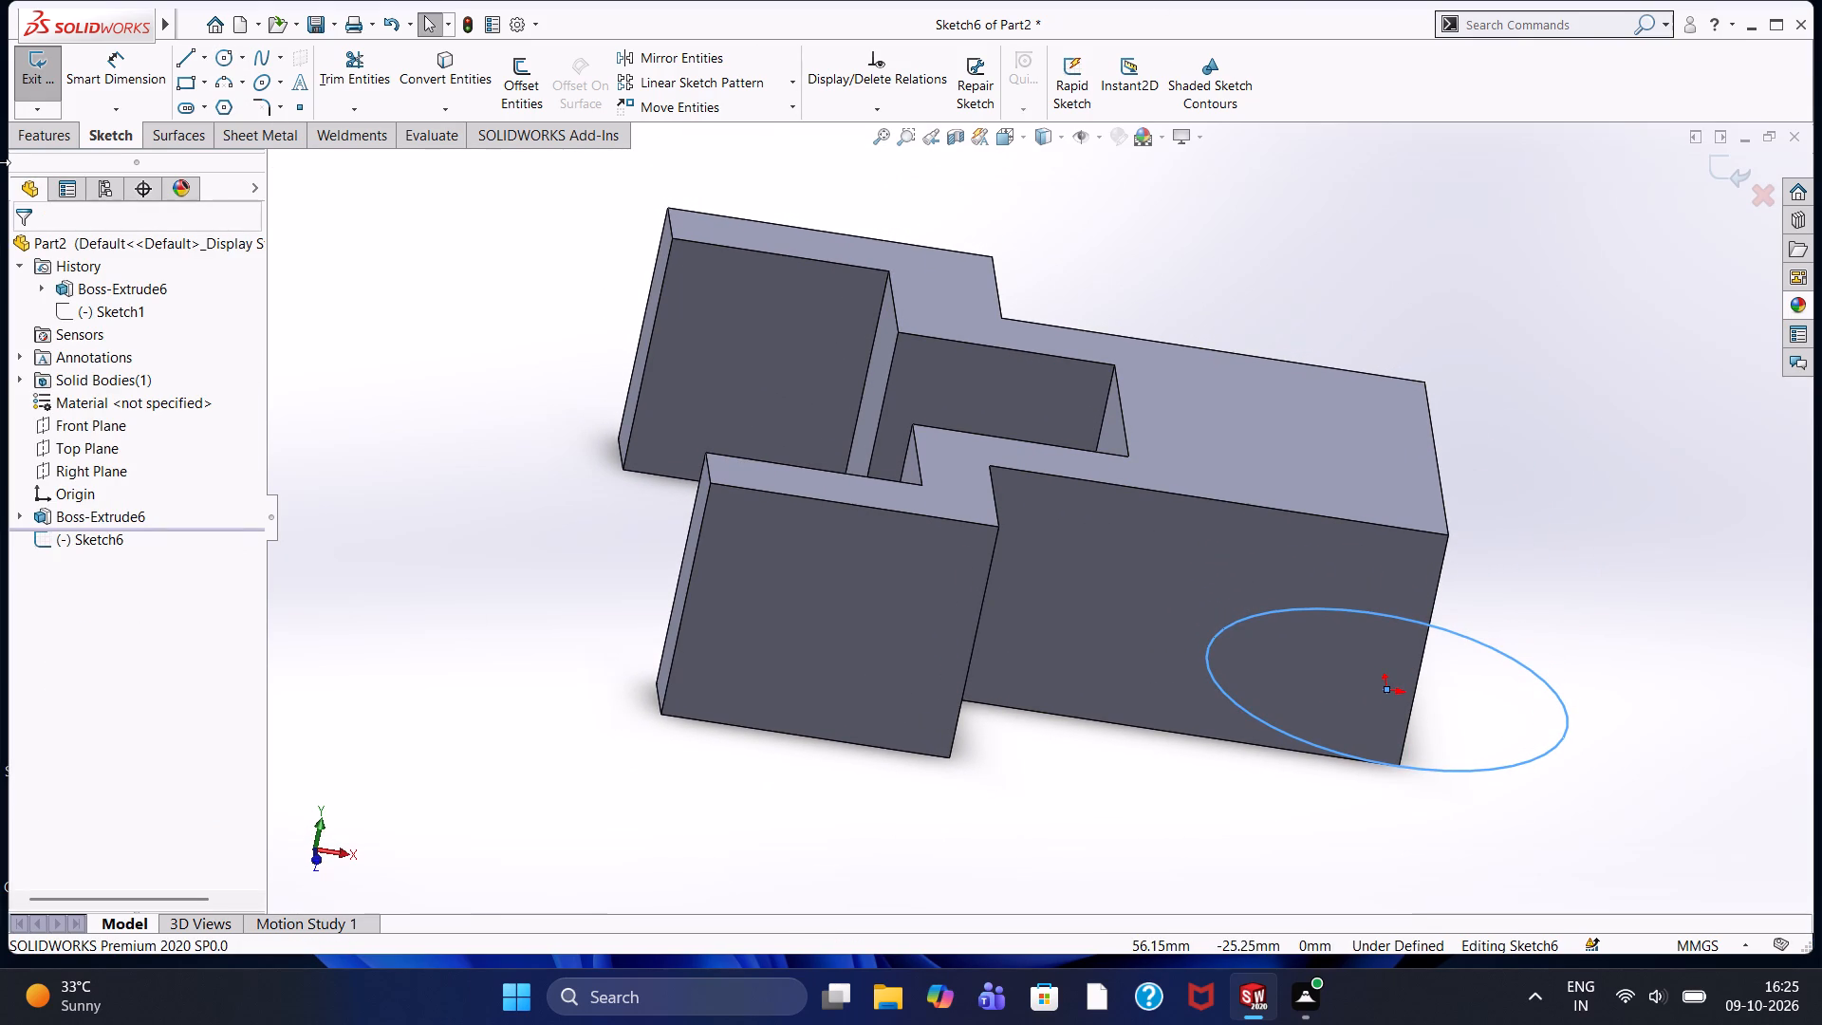
Extrude the 50 mm circle into a merged cylinder, 66 mm upward and 16 mm downward as a second direction.
left_click(50, 127)
left_click(51, 102)
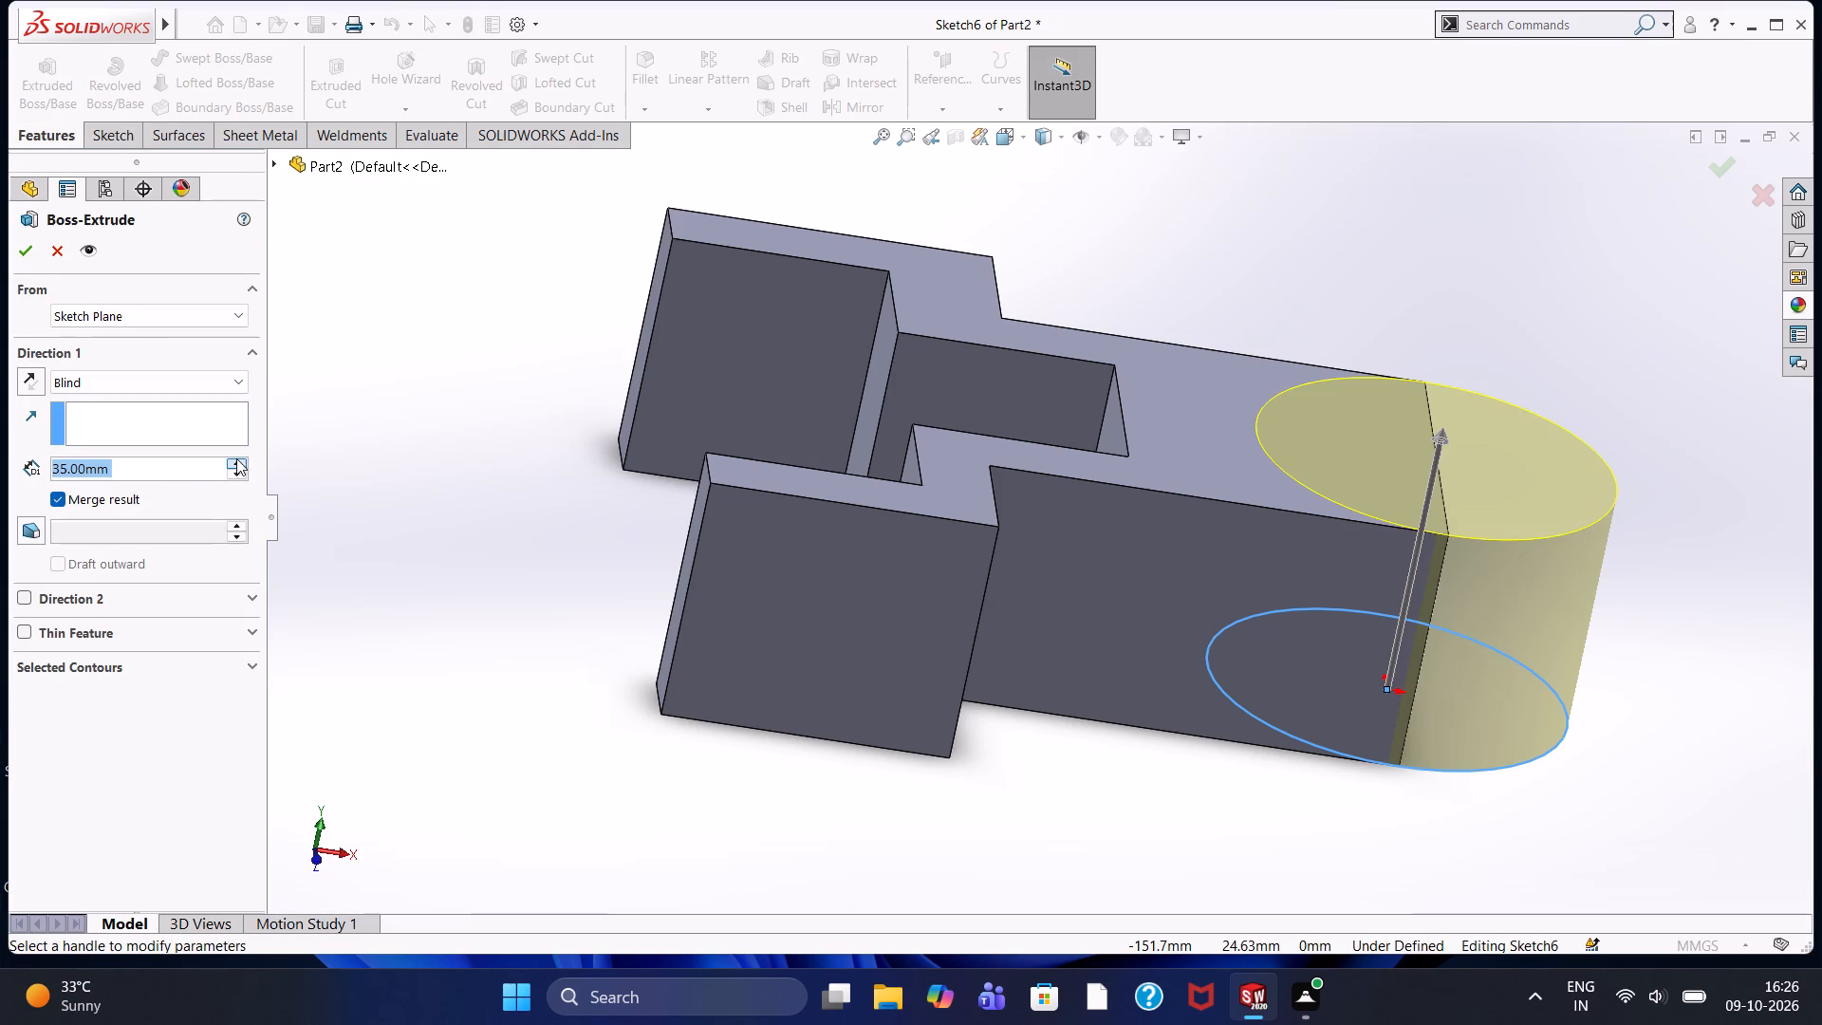
triple_click(234, 458)
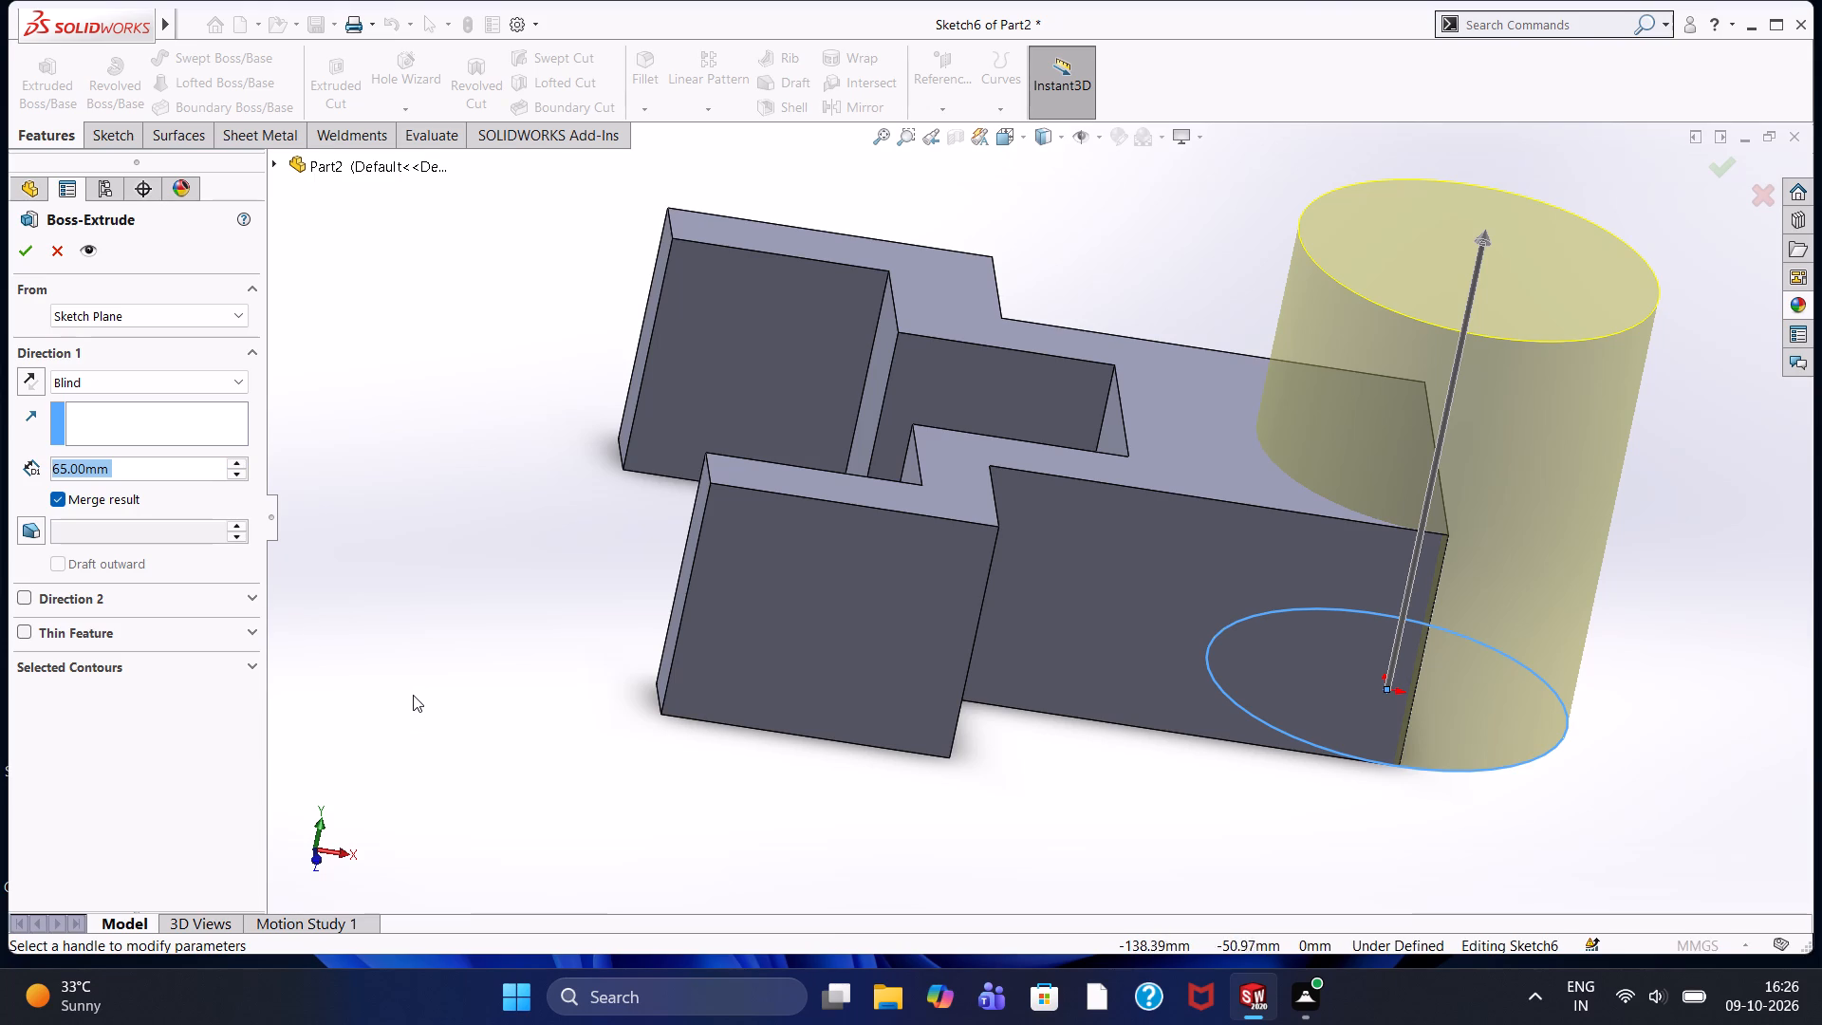
left_click(1494, 462)
left_click(1433, 745)
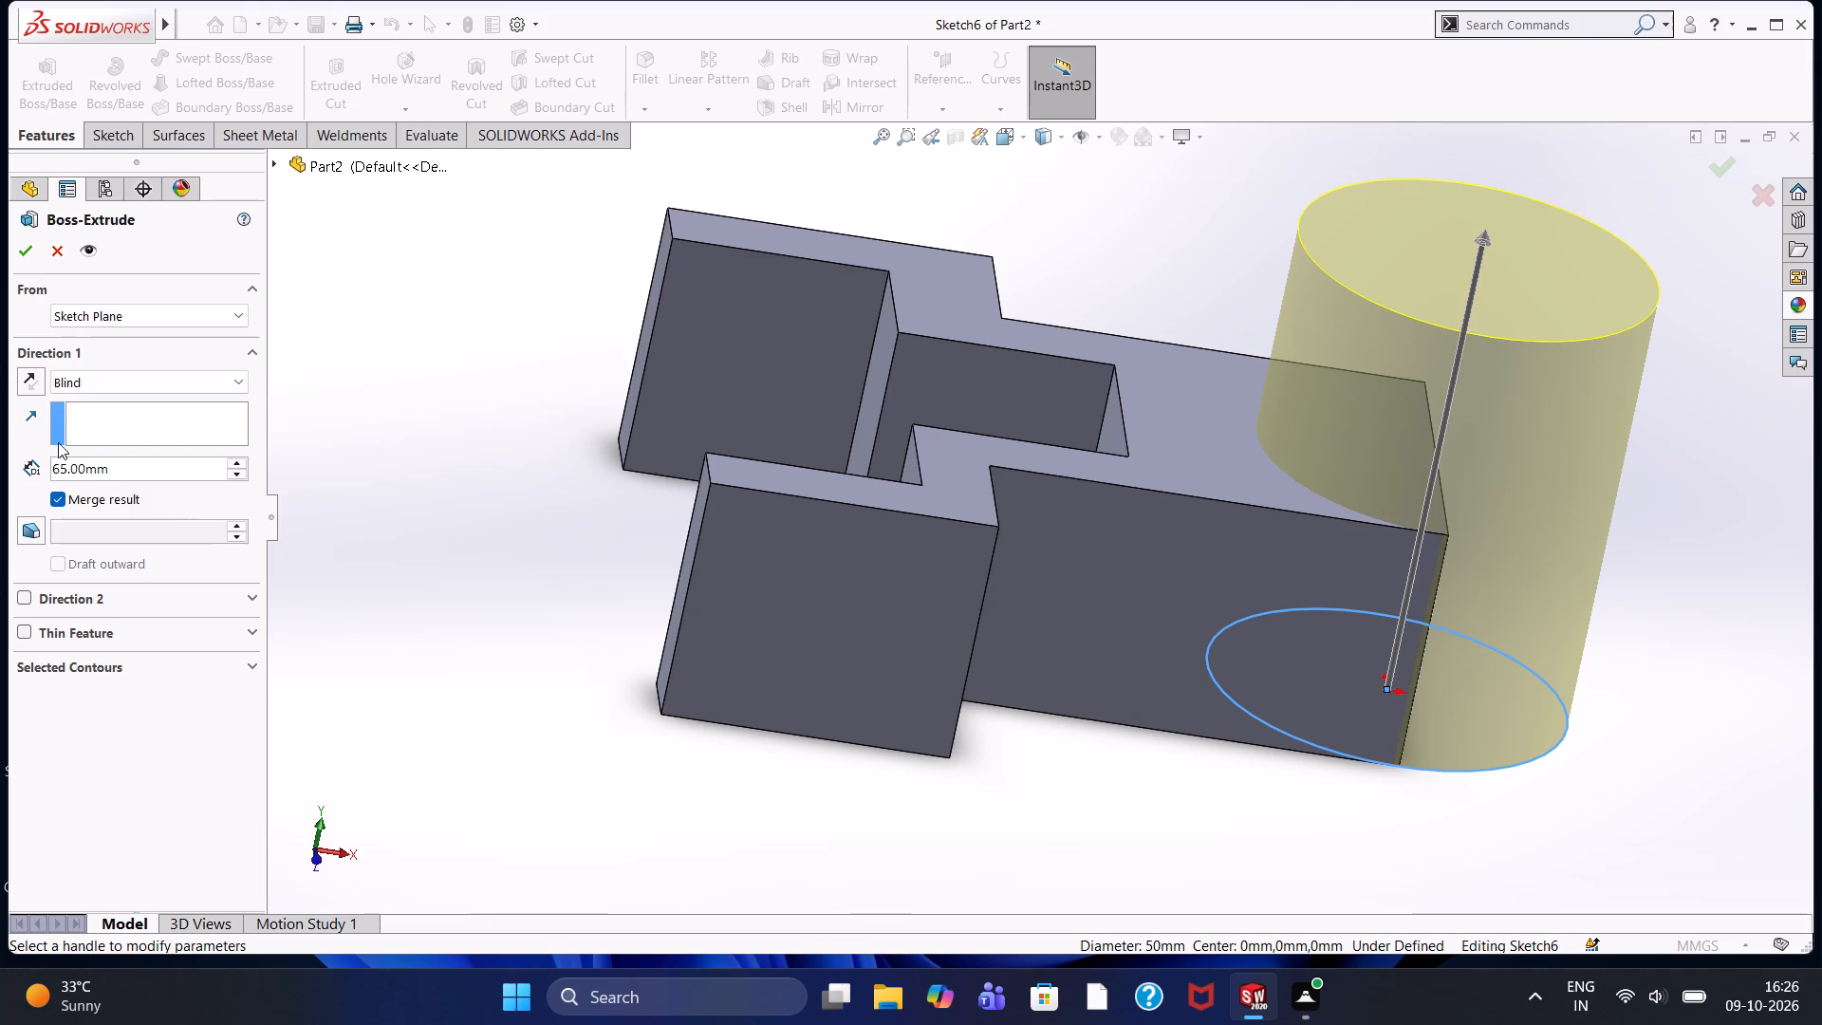
double_click(27, 382)
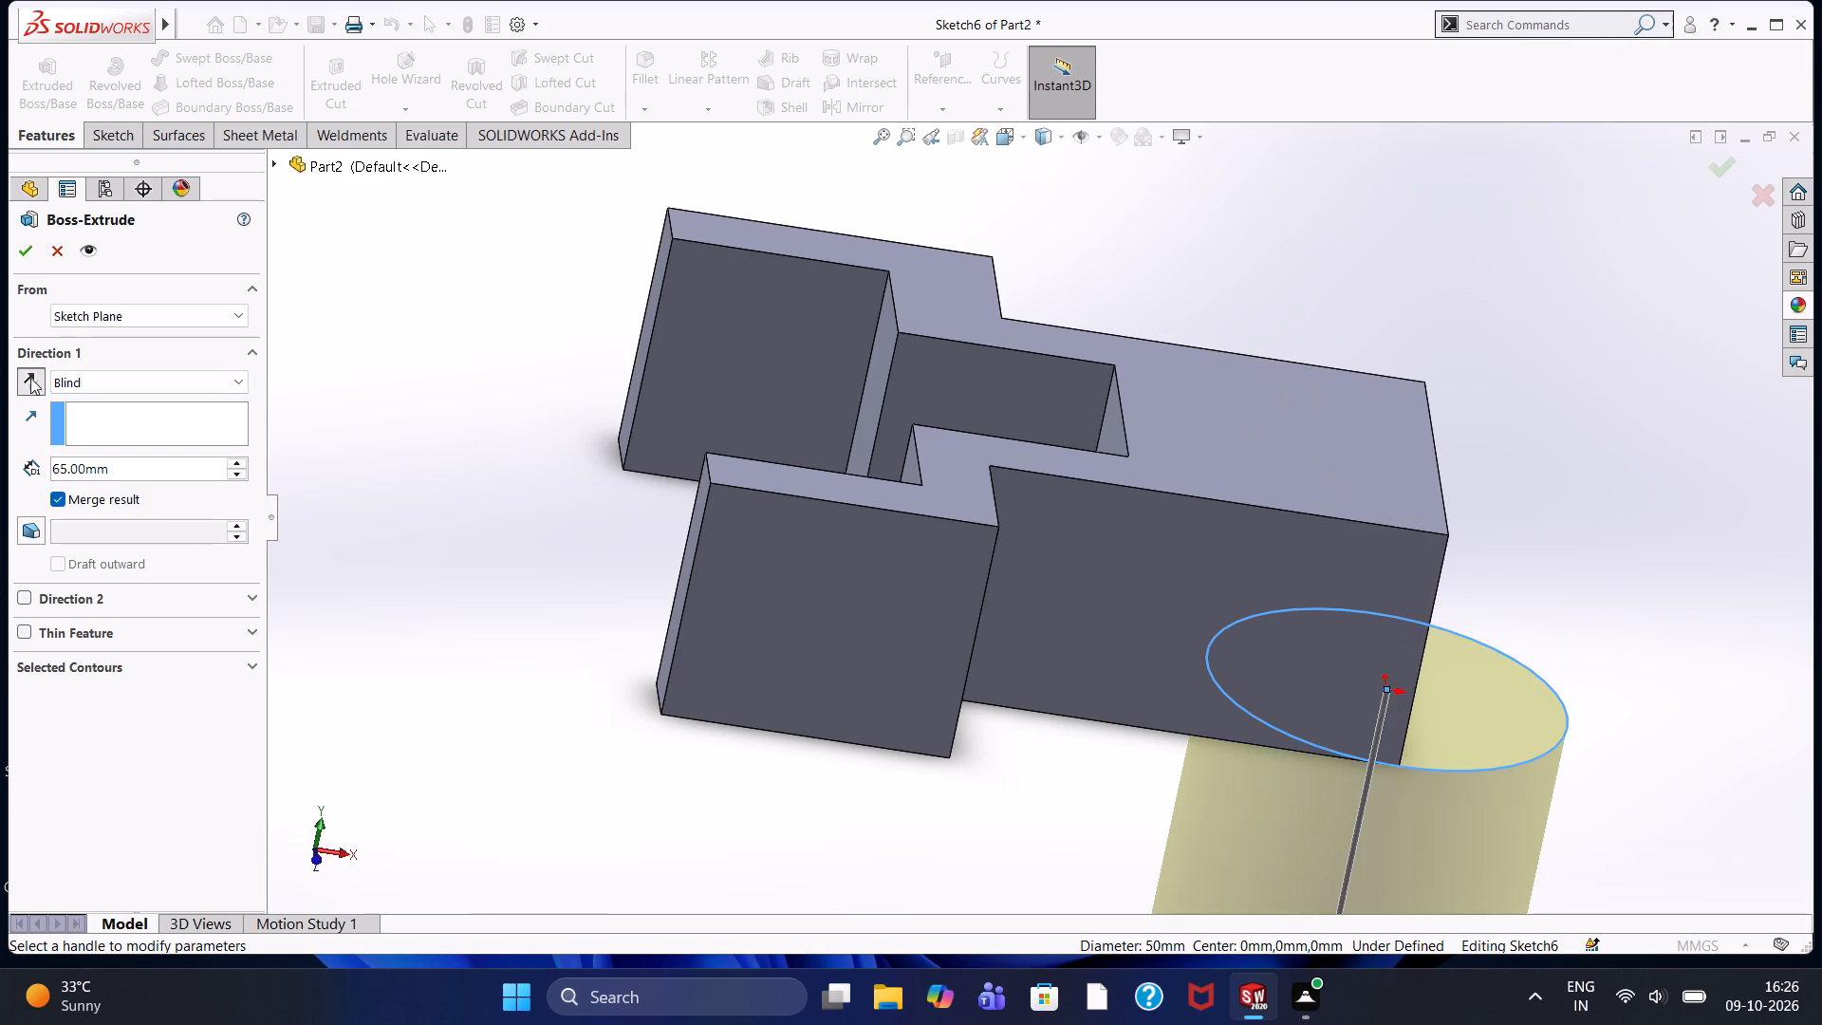
left_click(32, 377)
left_click(1526, 291)
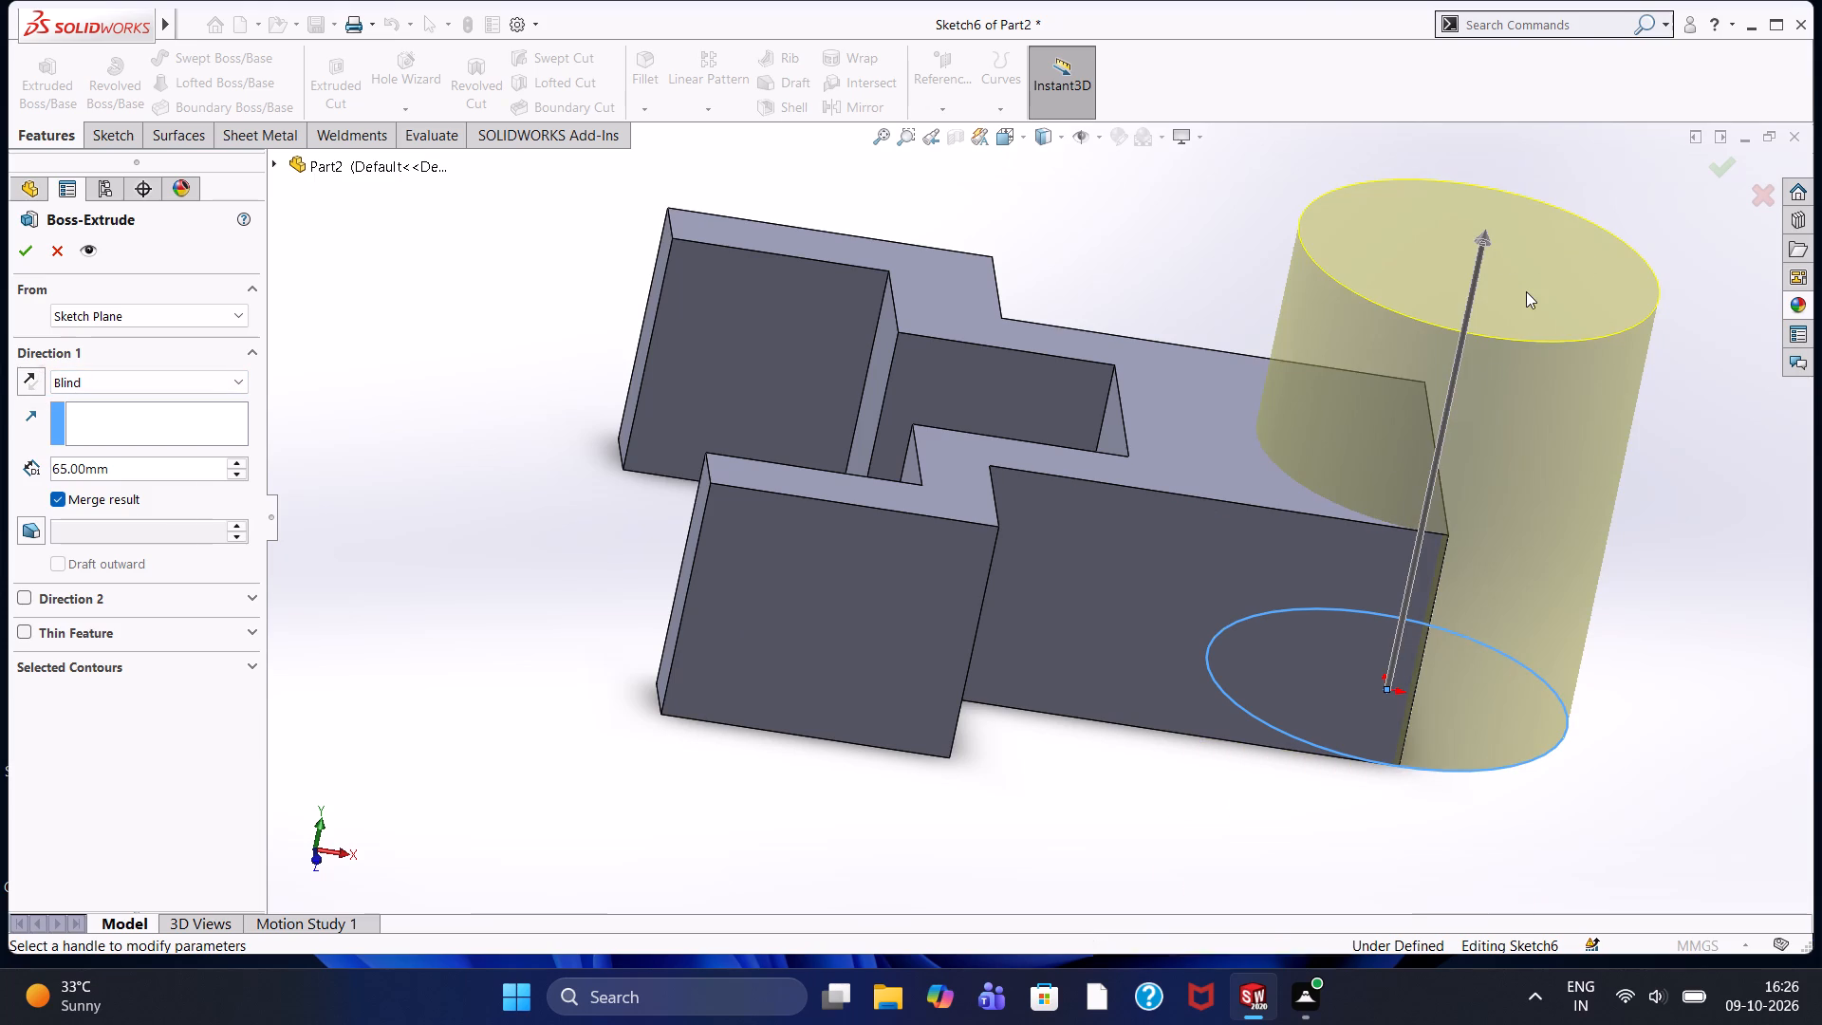
left_click_drag(1482, 238, 1478, 243)
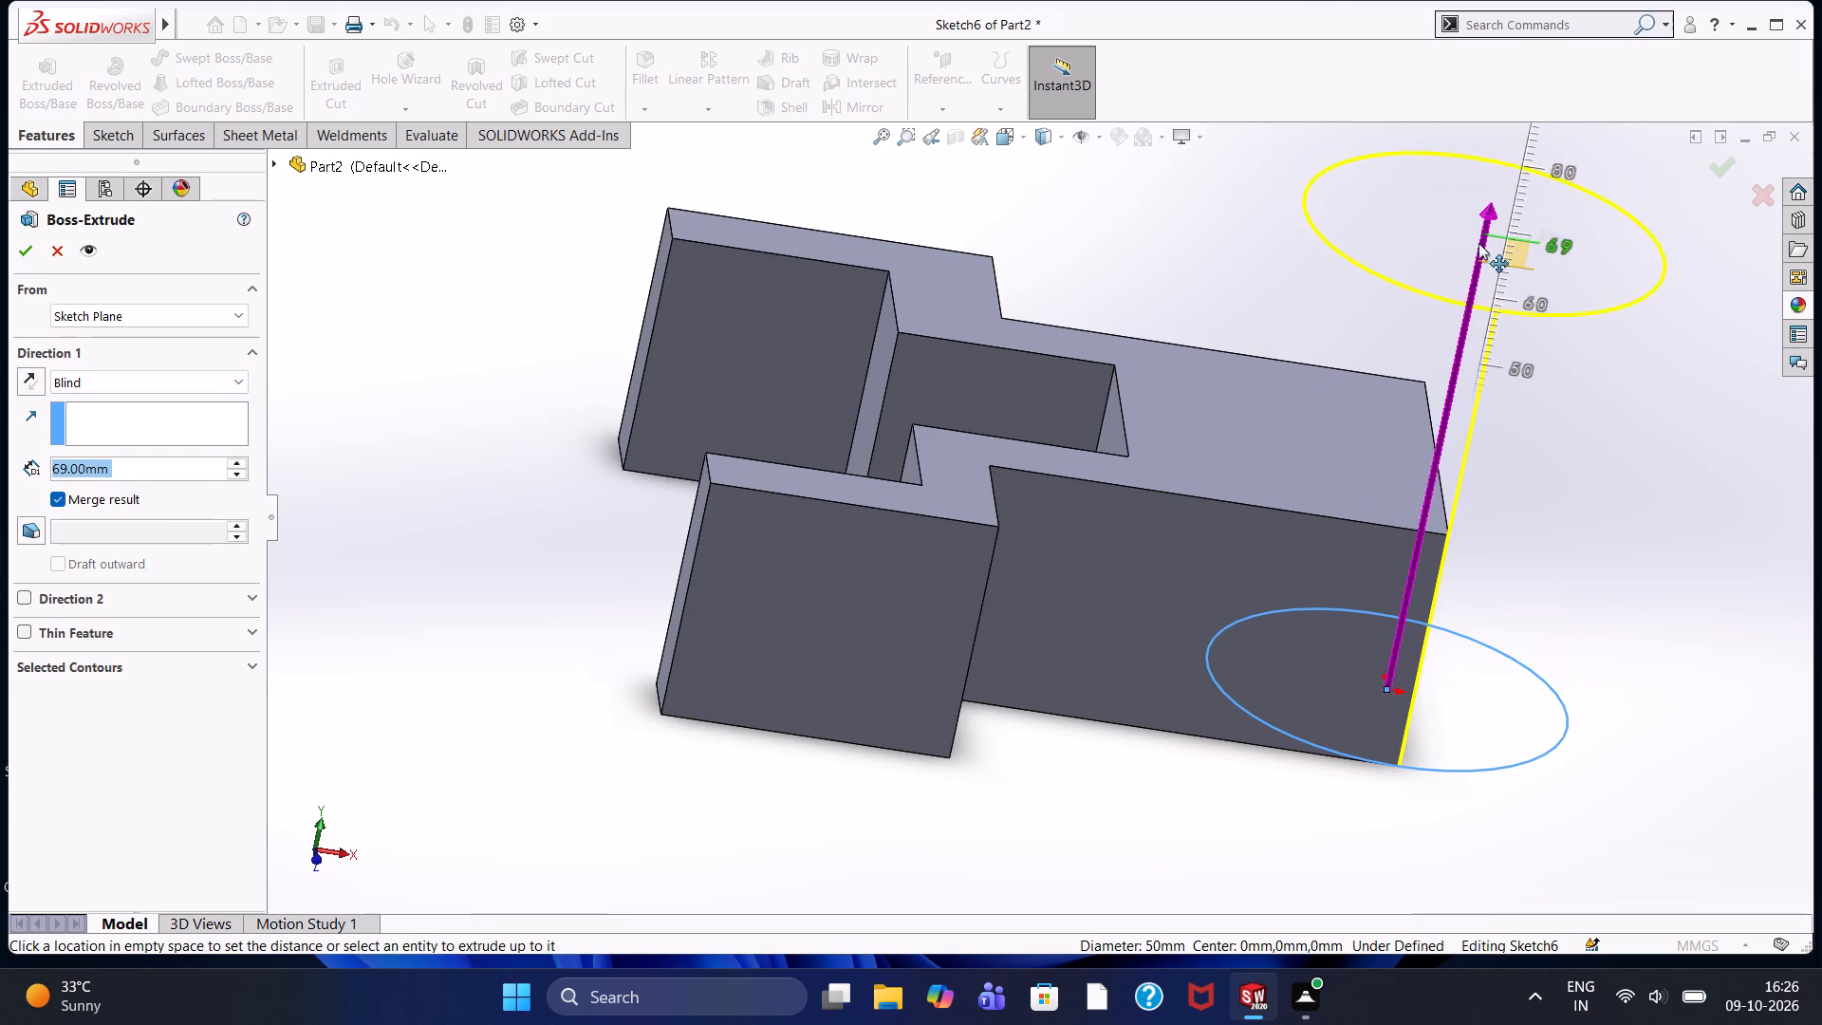
left_click_drag(1478, 243, 1476, 259)
middle_click_drag(1669, 664, 1625, 614)
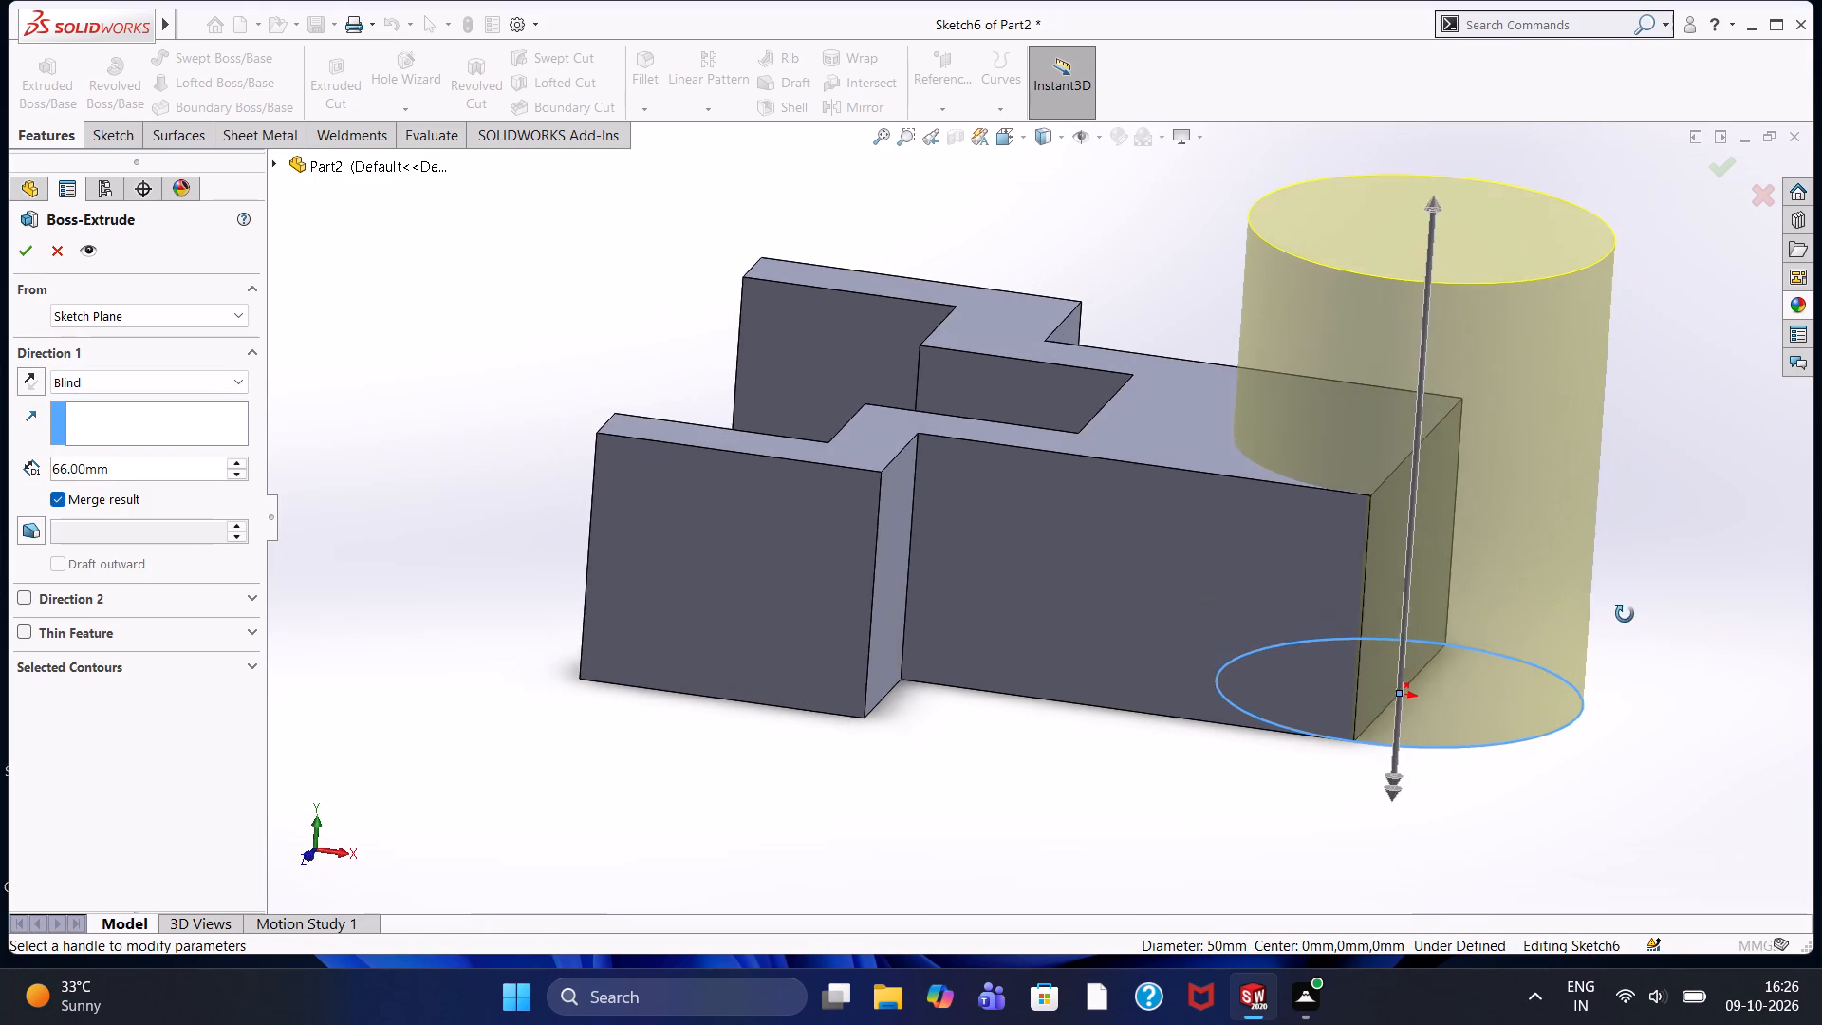
middle_click_drag(1625, 614, 1624, 609)
left_click_drag(1387, 793, 1393, 806)
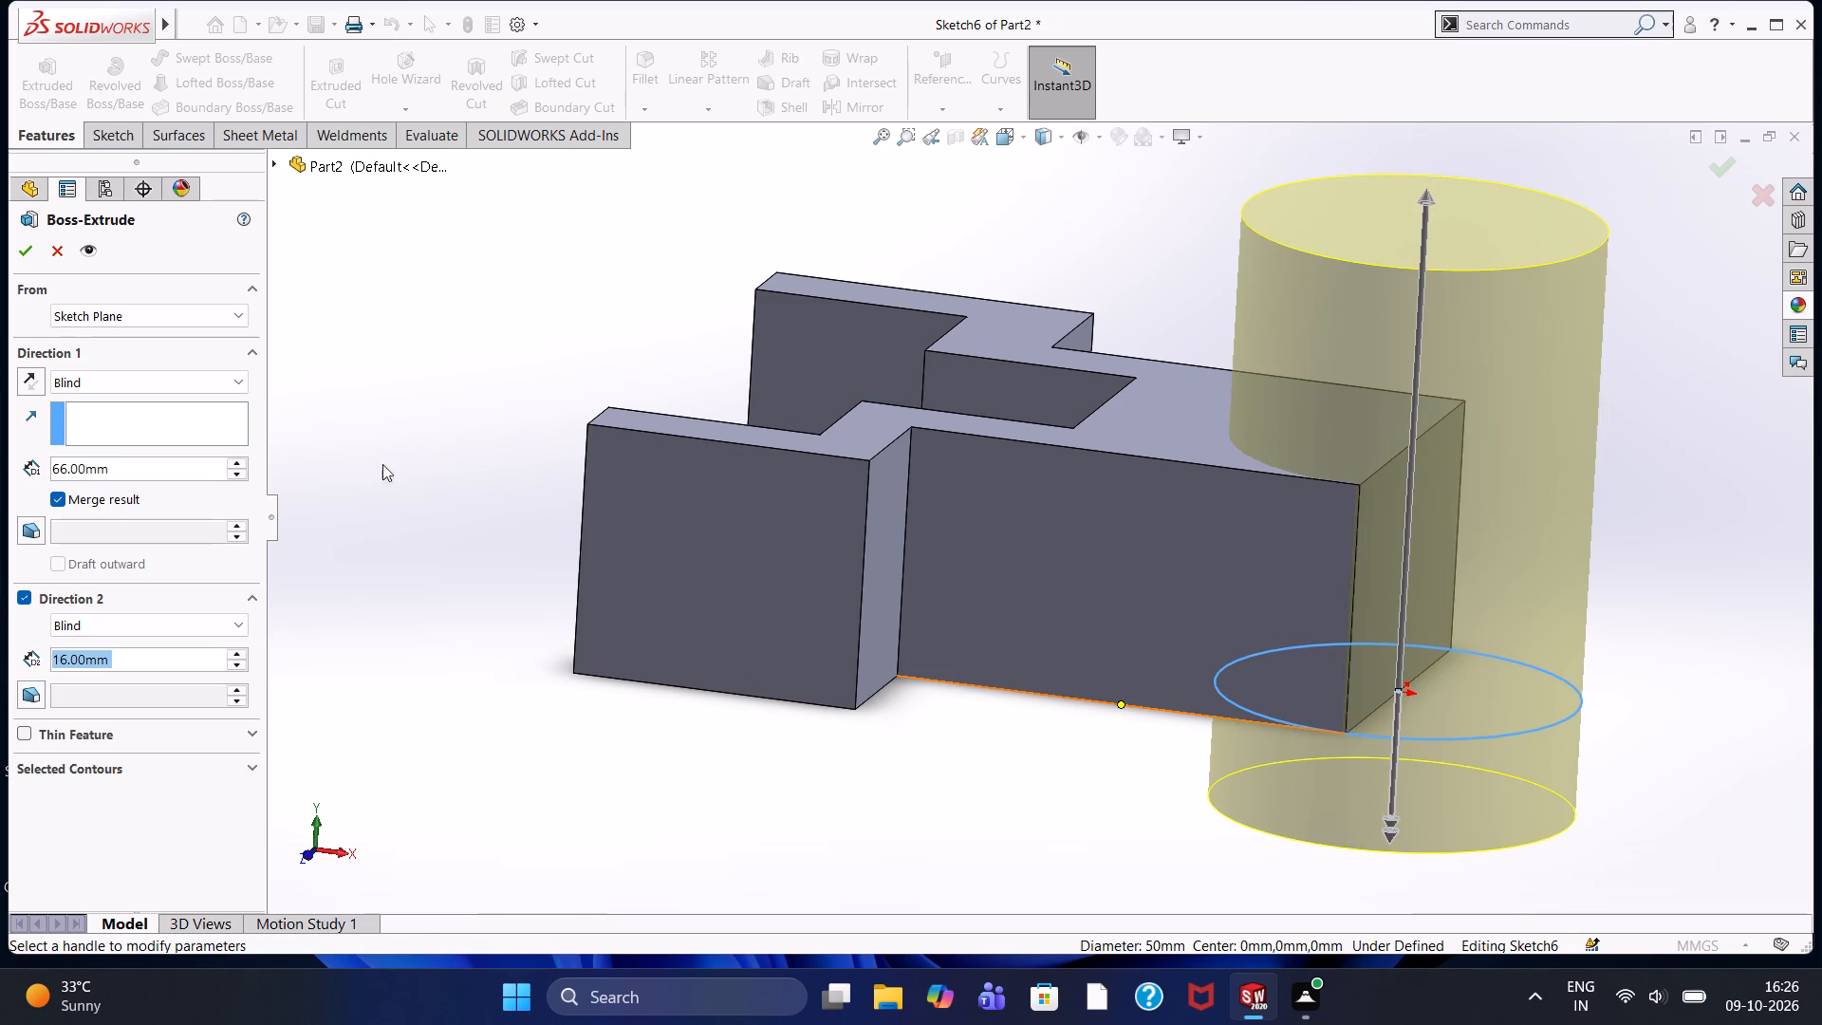
left_click(22, 257)
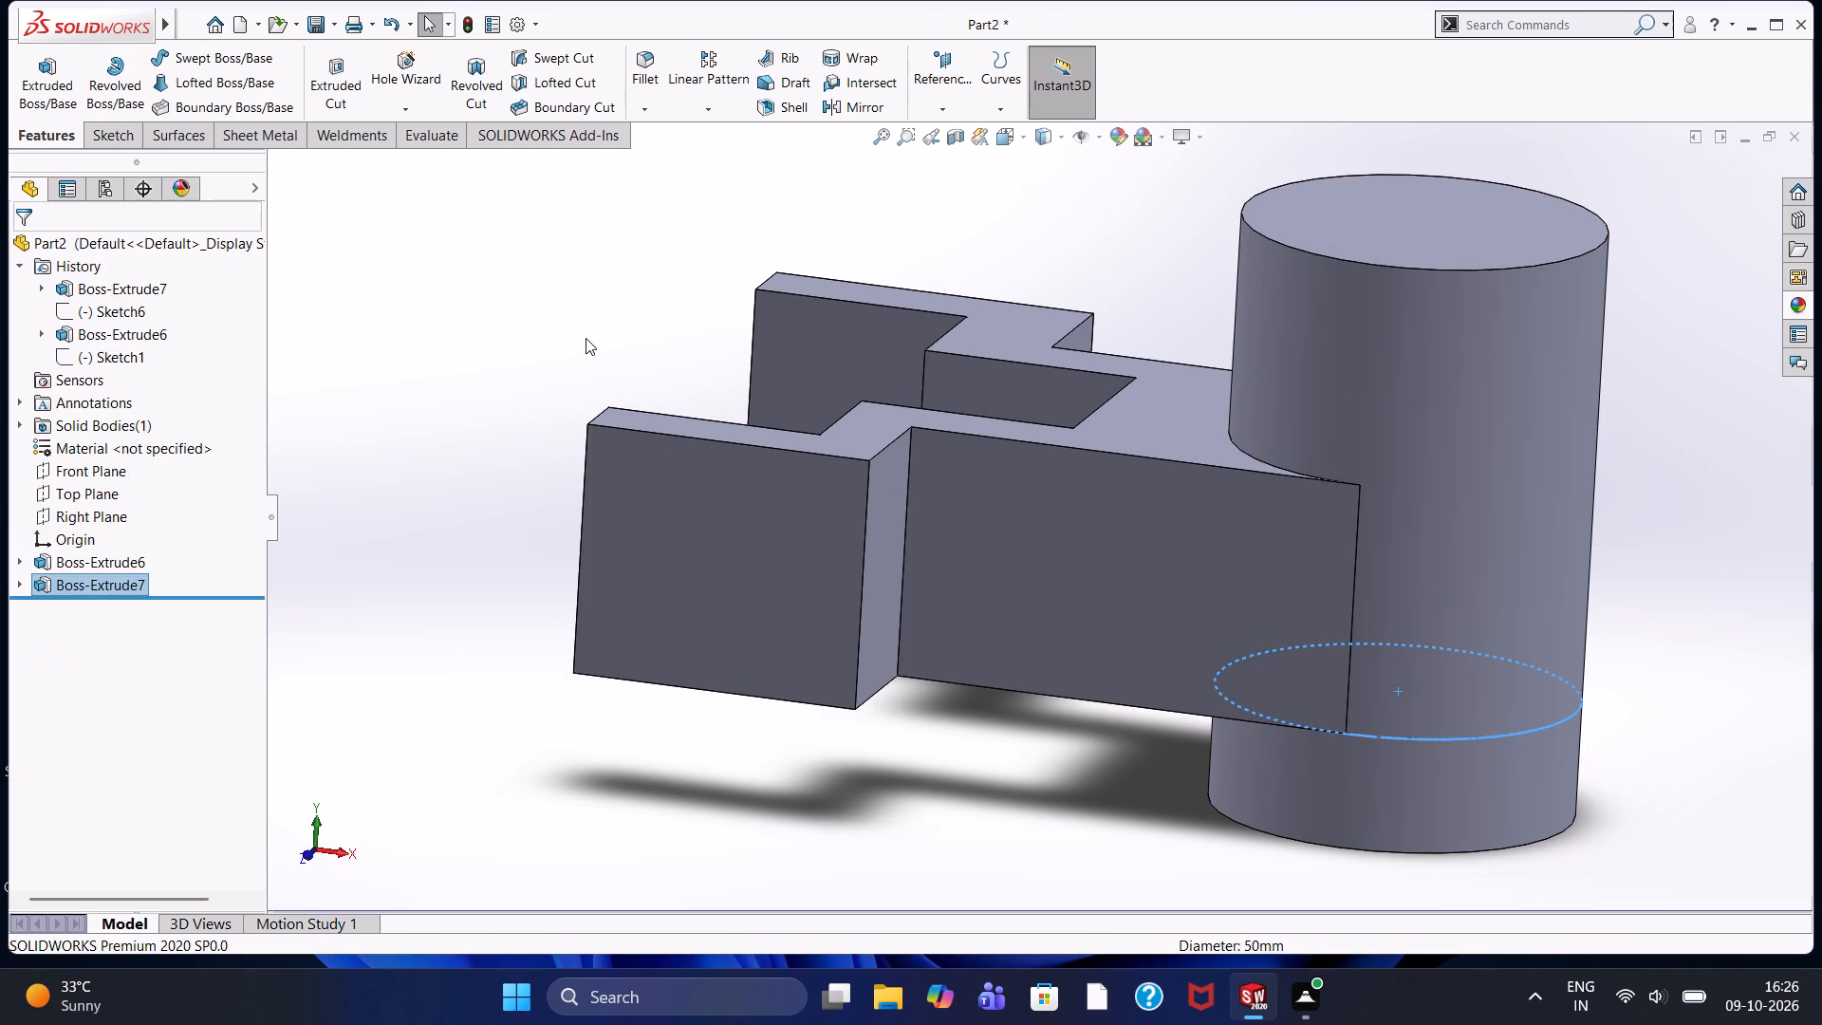
left_click(586, 337)
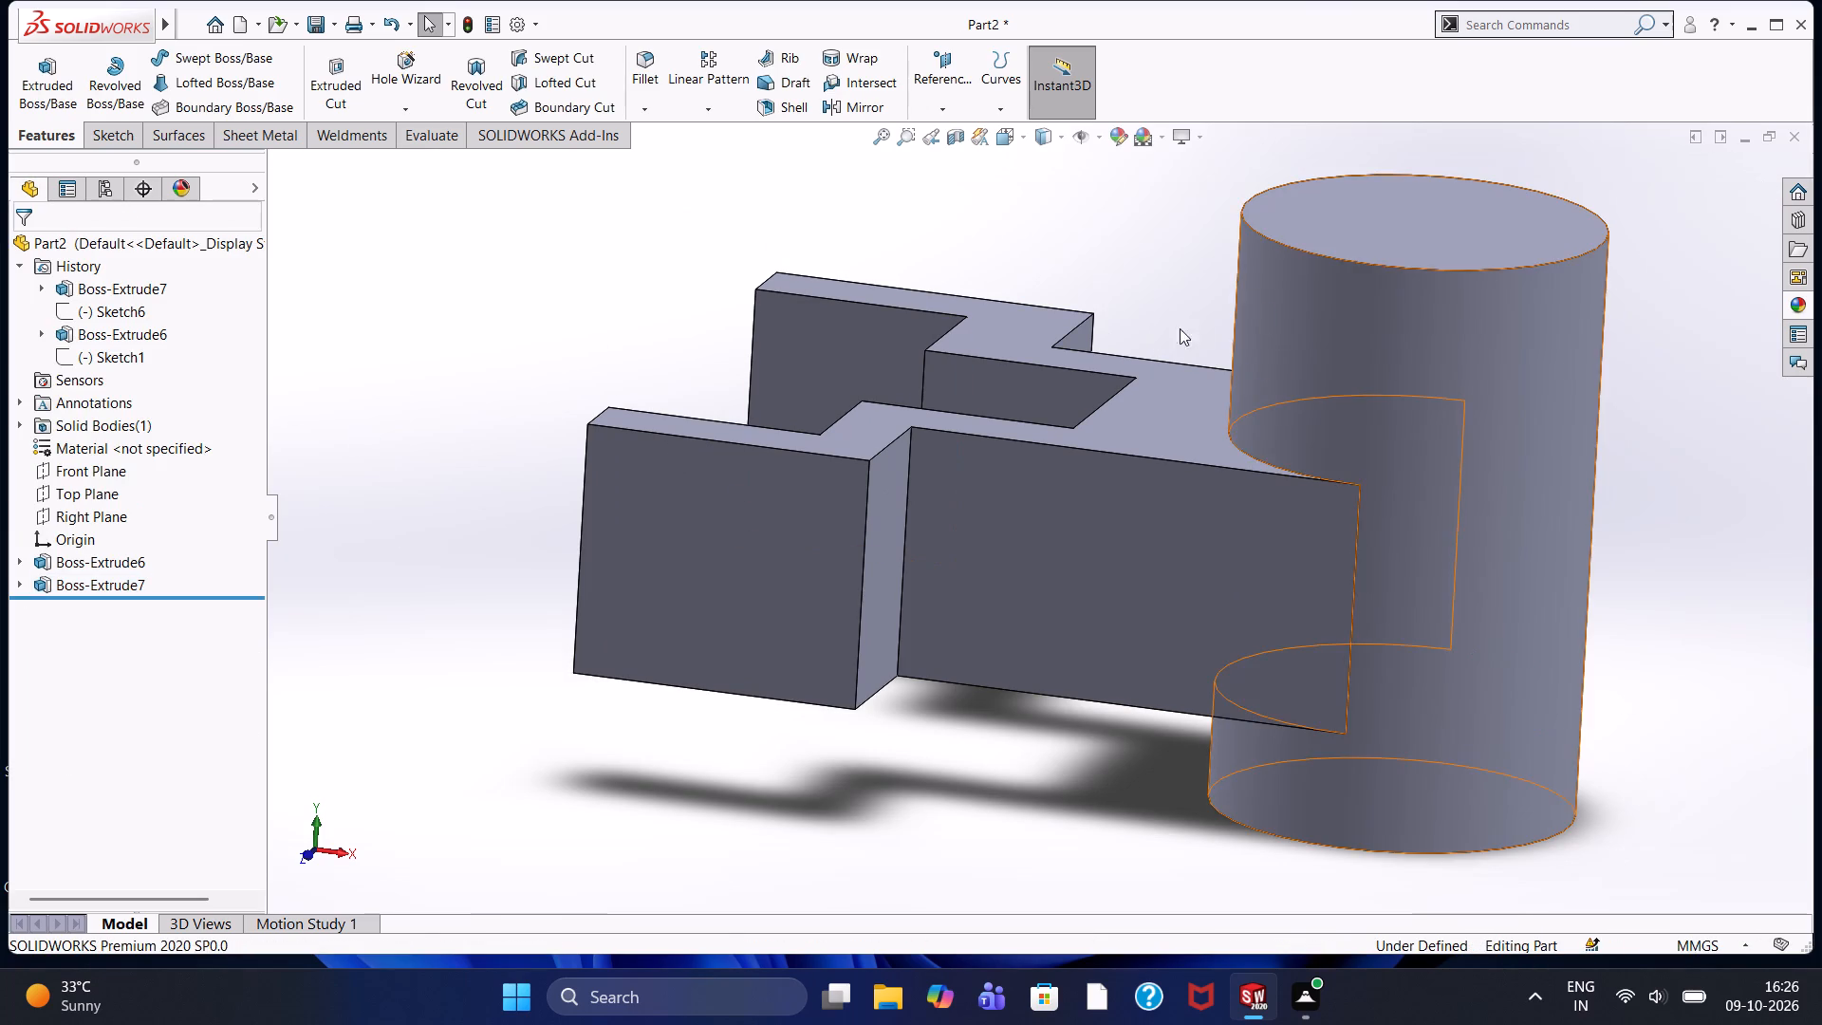
On the cylinder's top face, sketch two concentric circles of 35 mm and 20 mm diameter centred on the origin.
left_click(1391, 240)
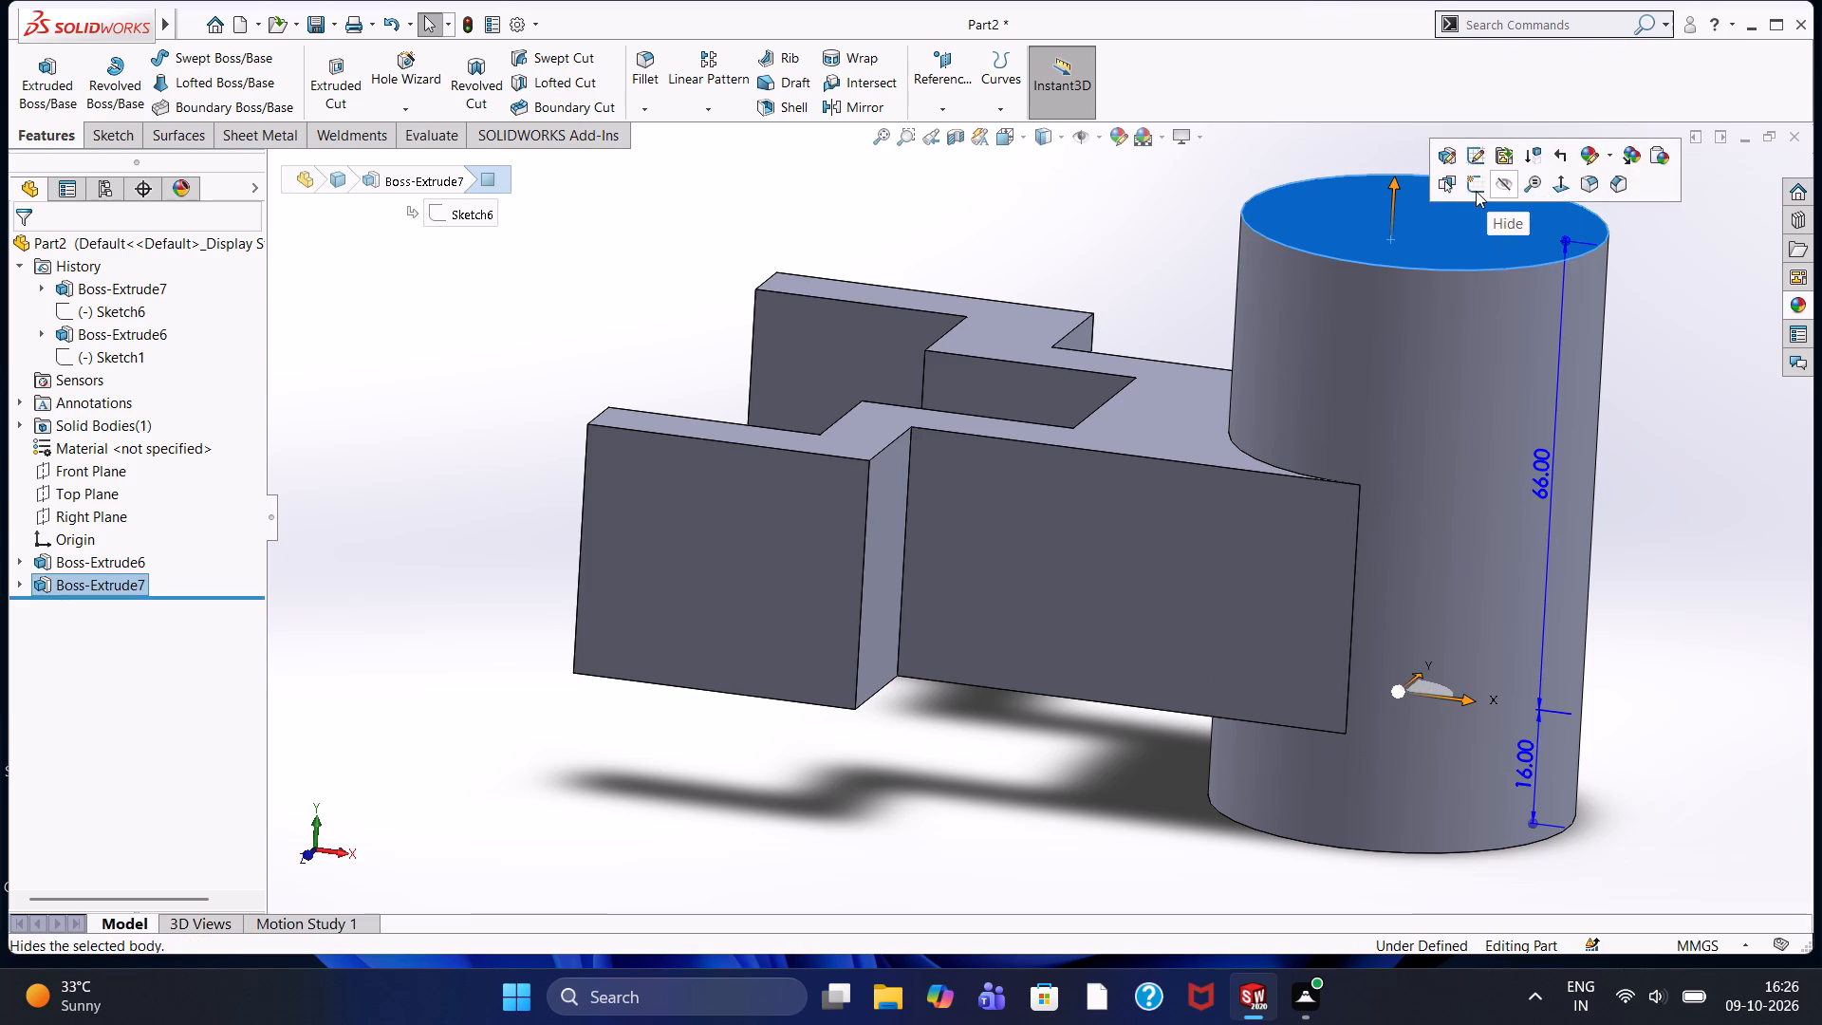
left_click(1476, 191)
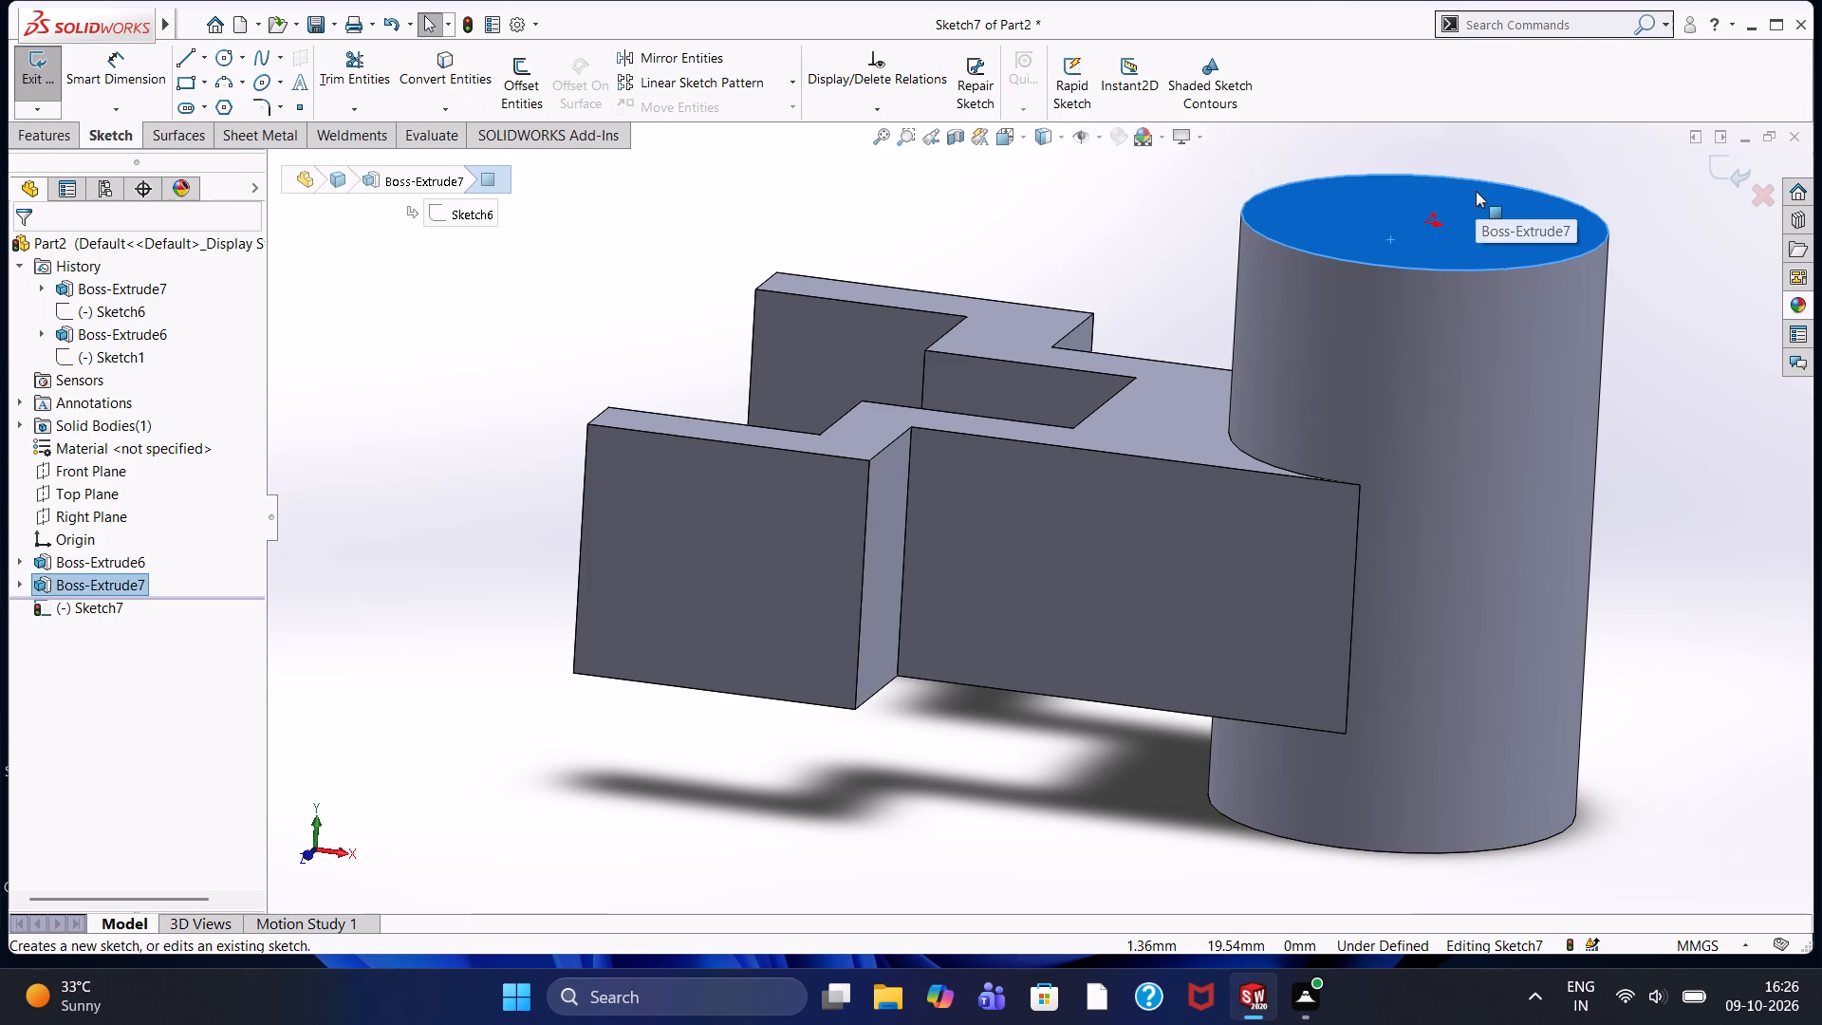
key("ctrl+8")
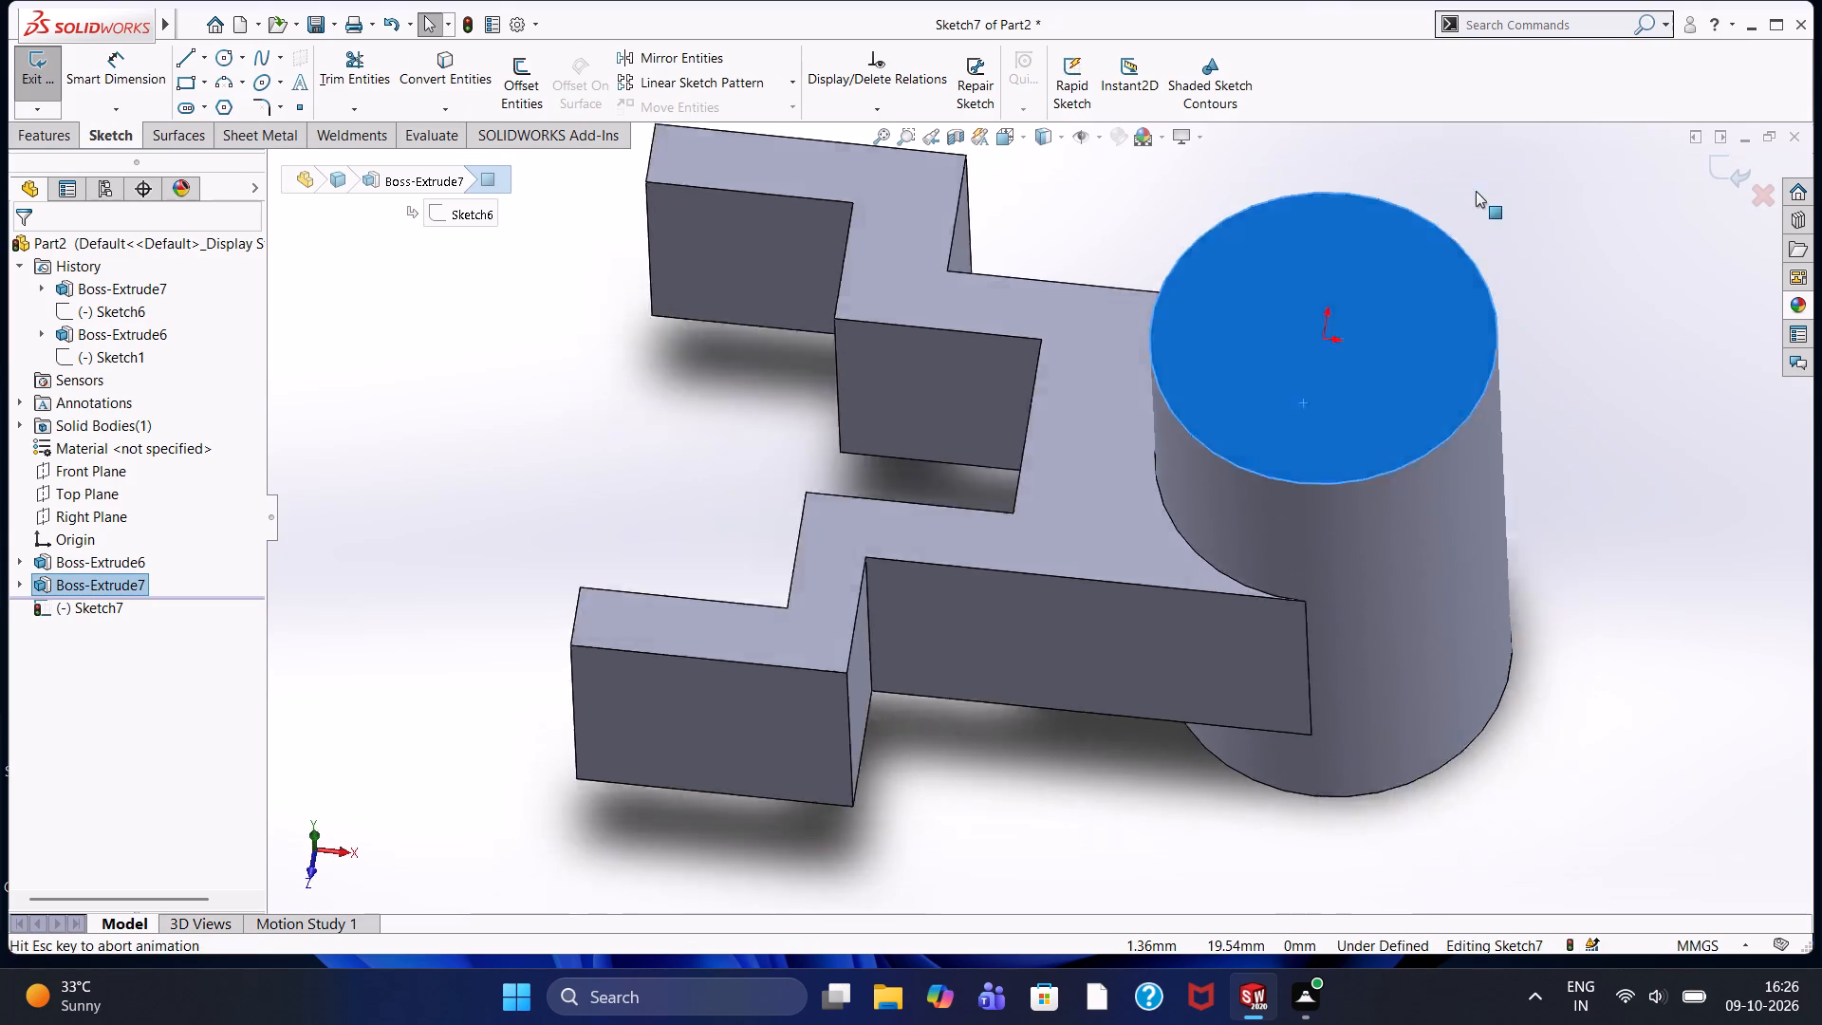
left_click(1338, 223)
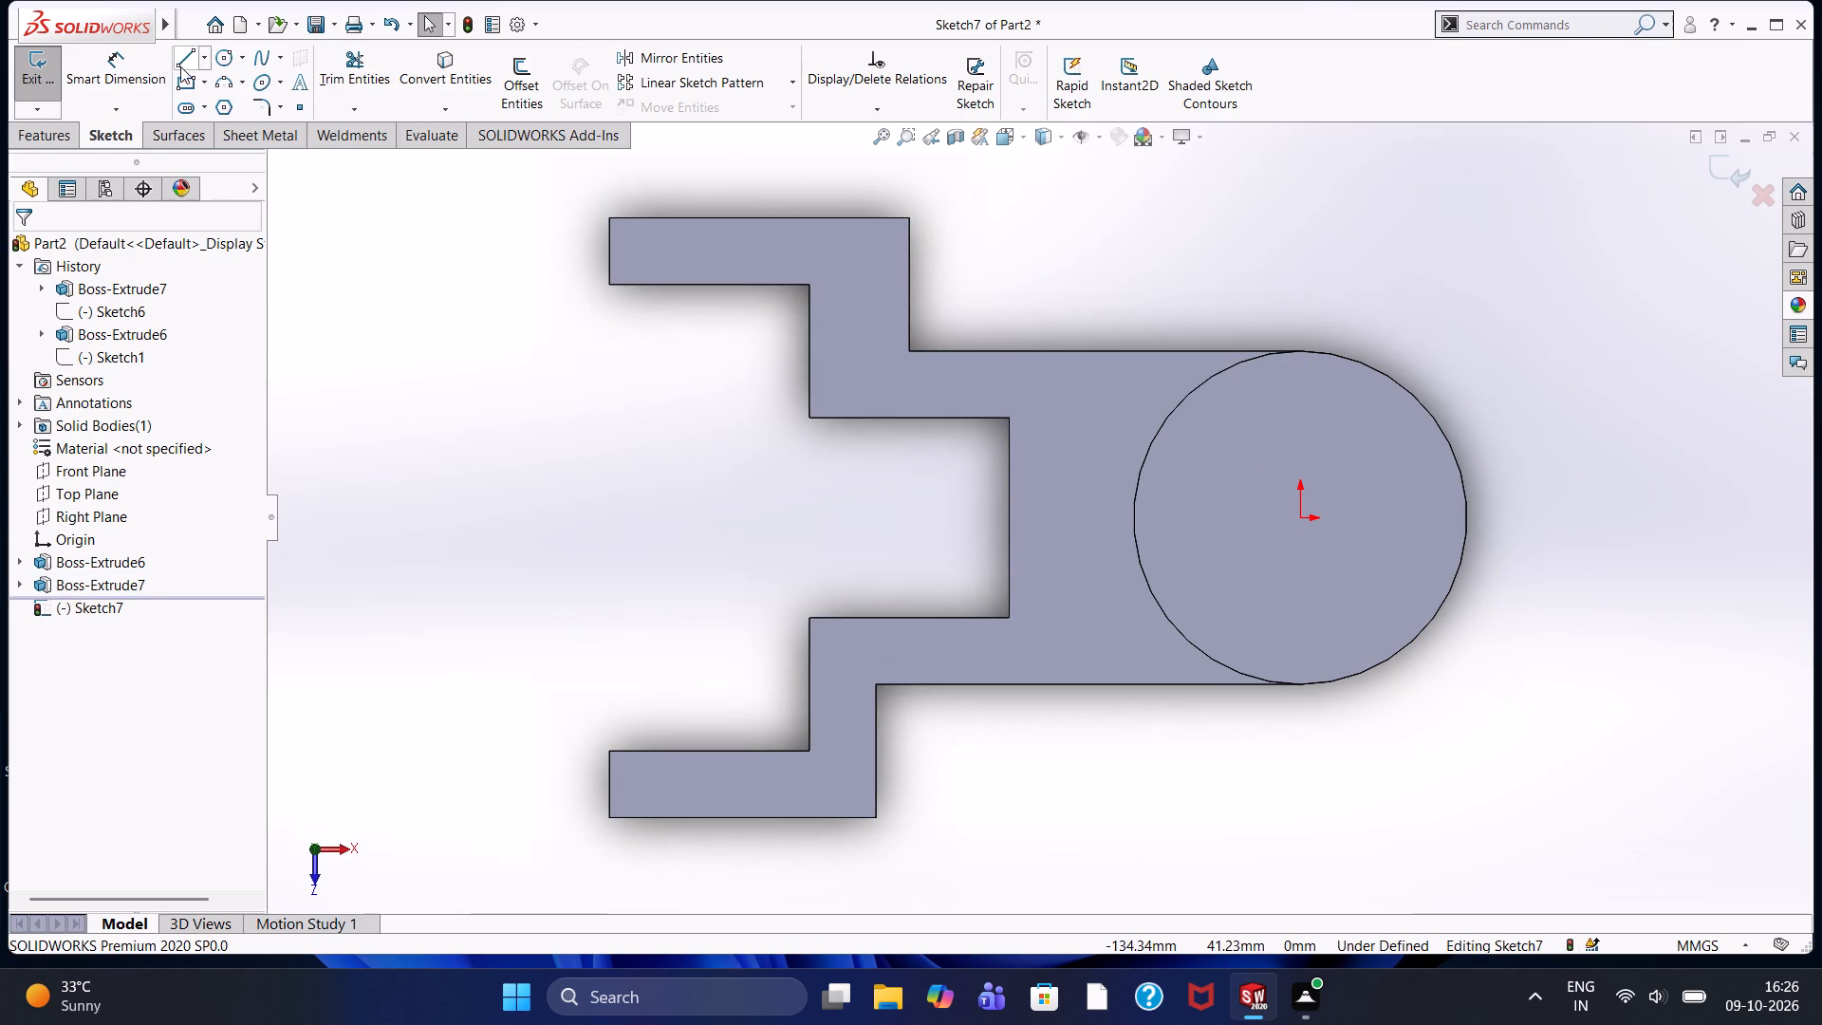
double_click(225, 65)
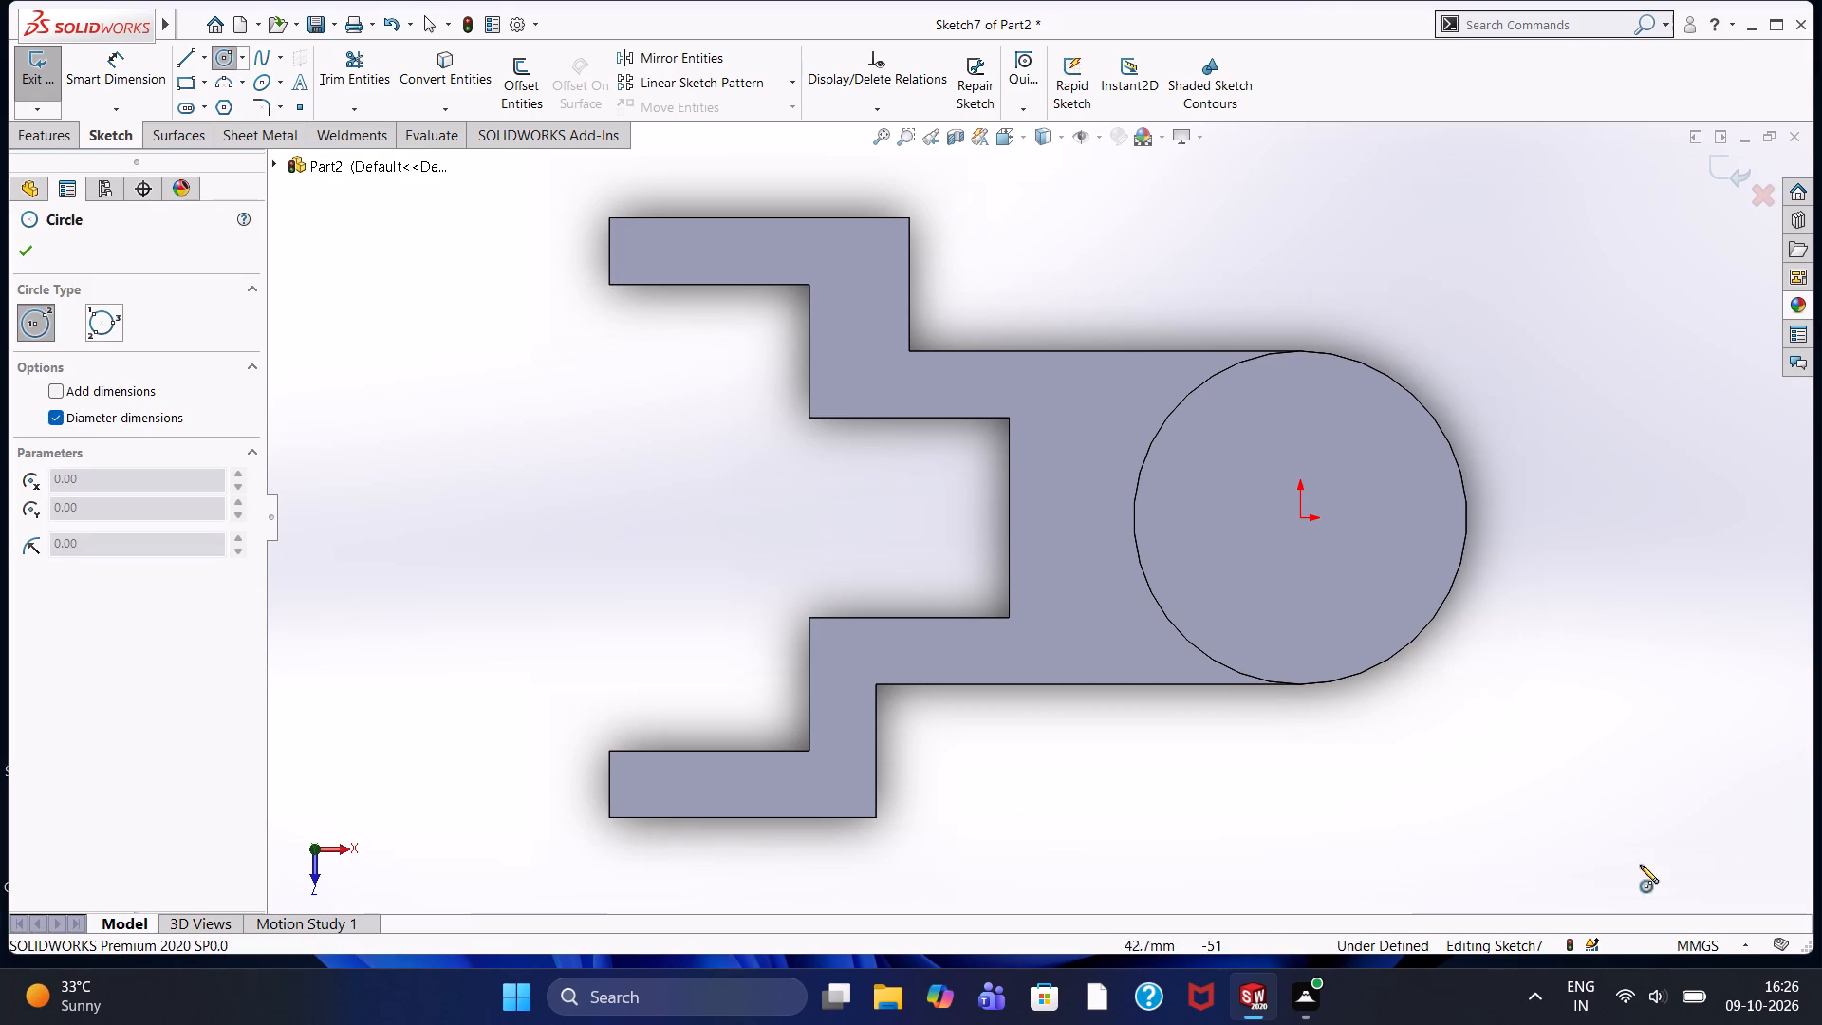
left_click(1304, 519)
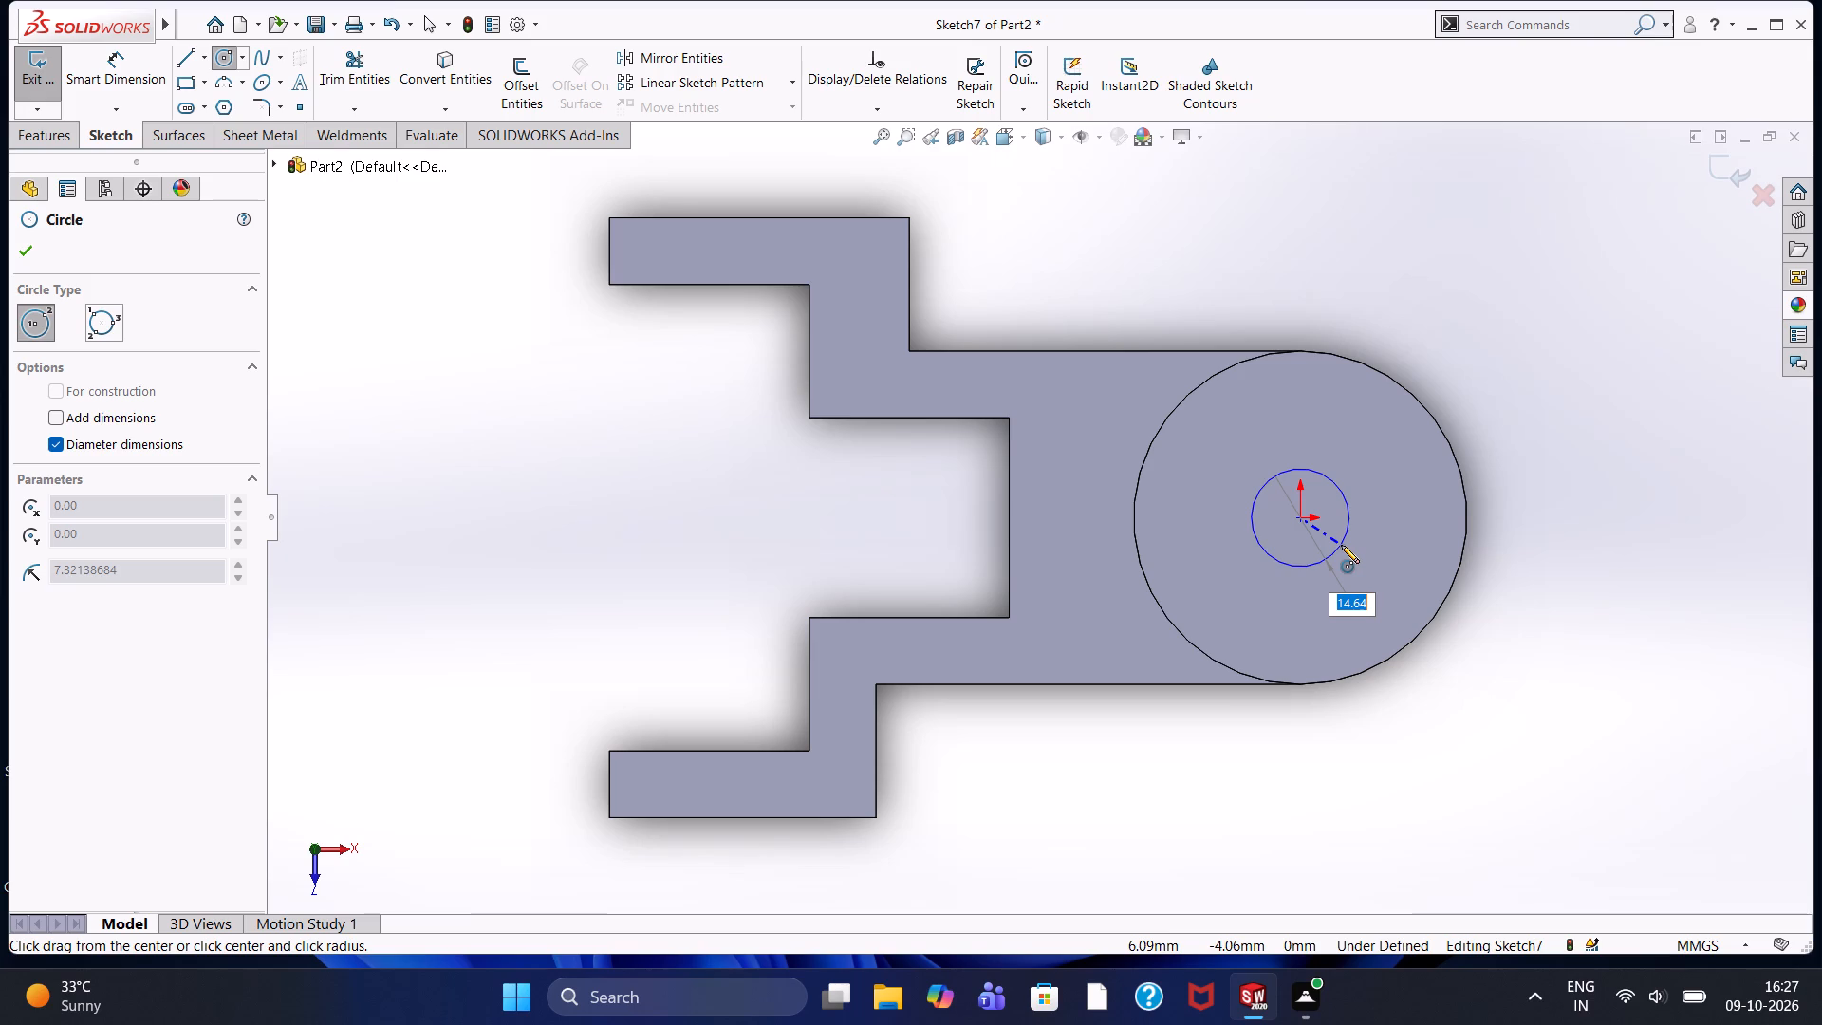
key("3")
key("5")
key("Return")
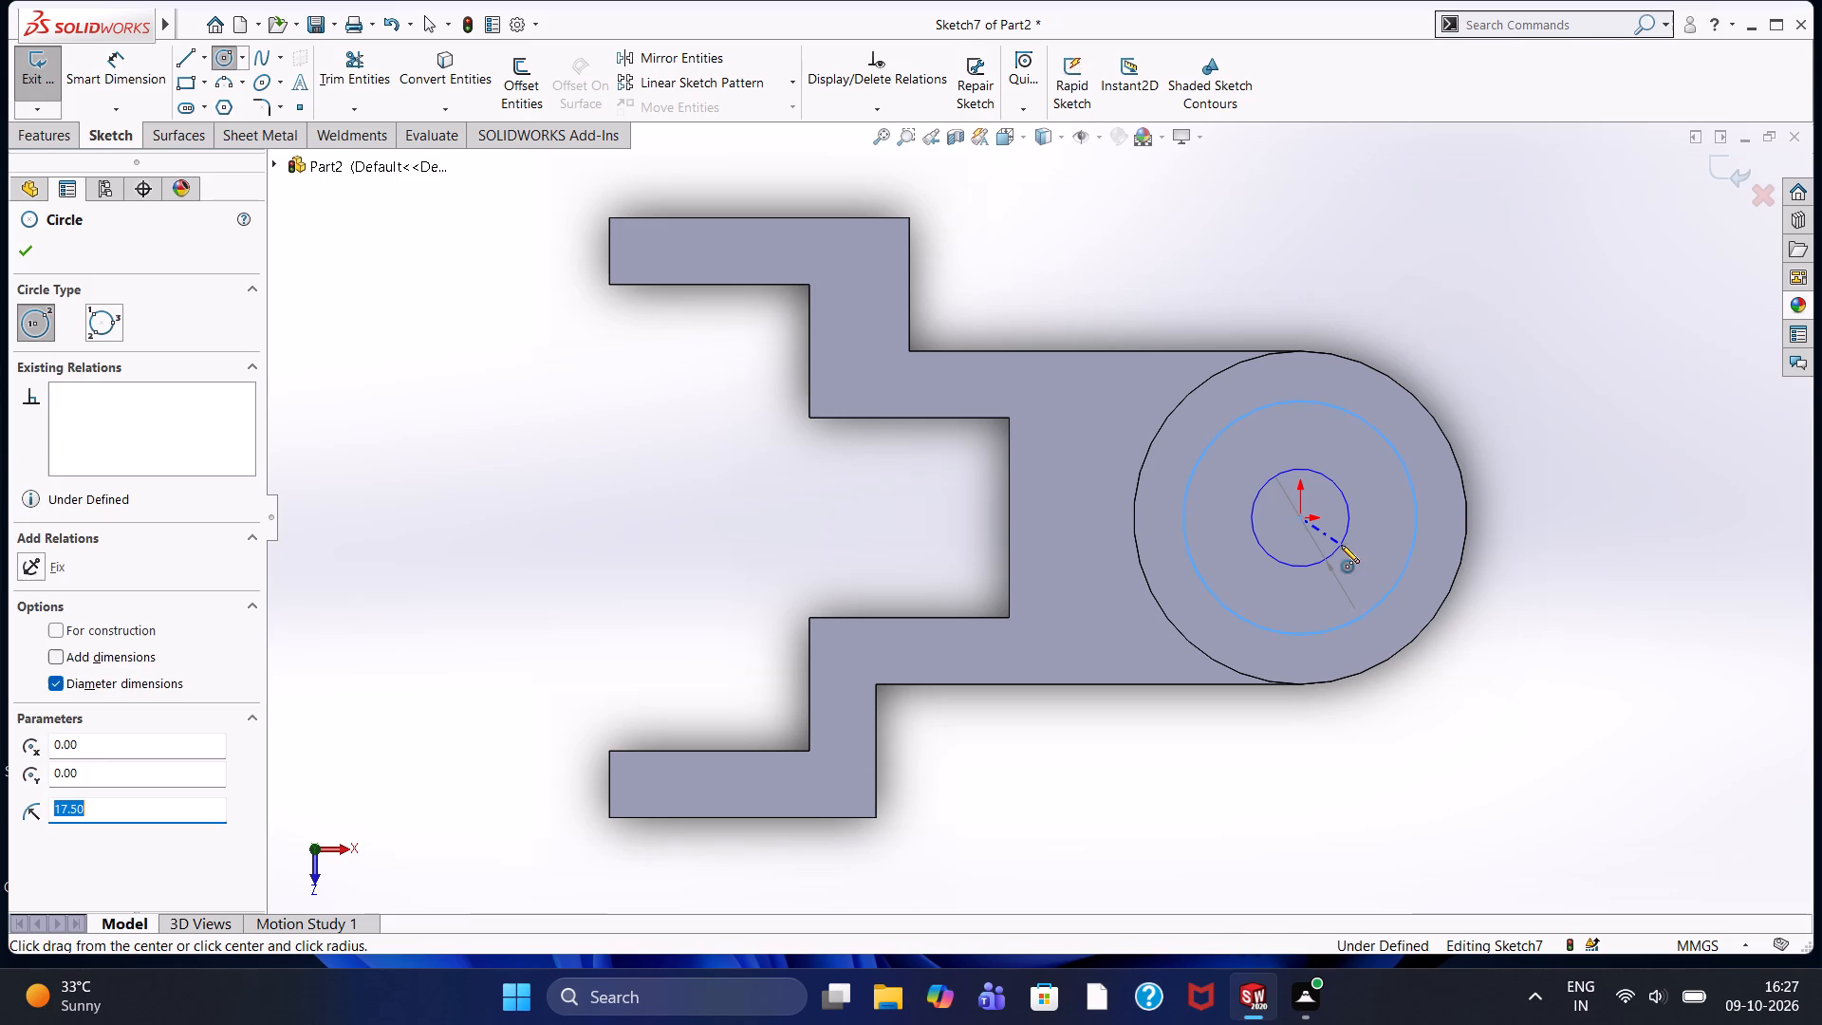
left_click(1300, 520)
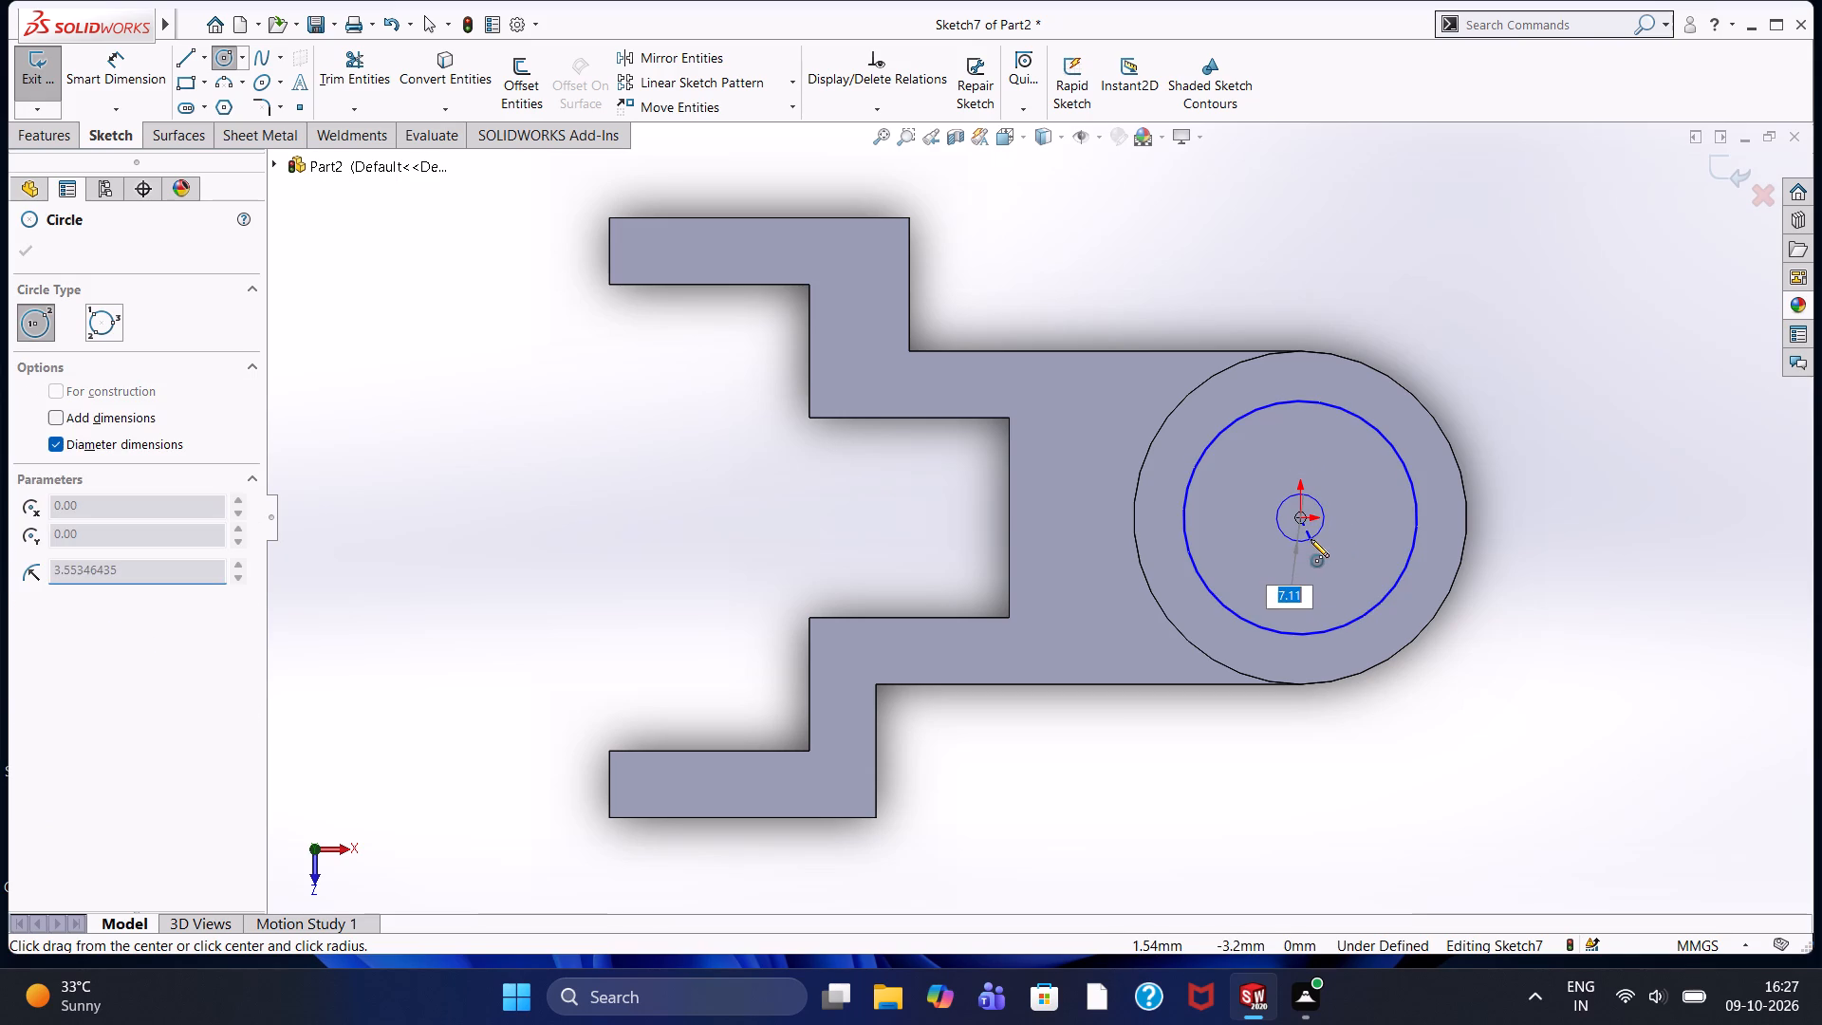
type("20")
key("Return")
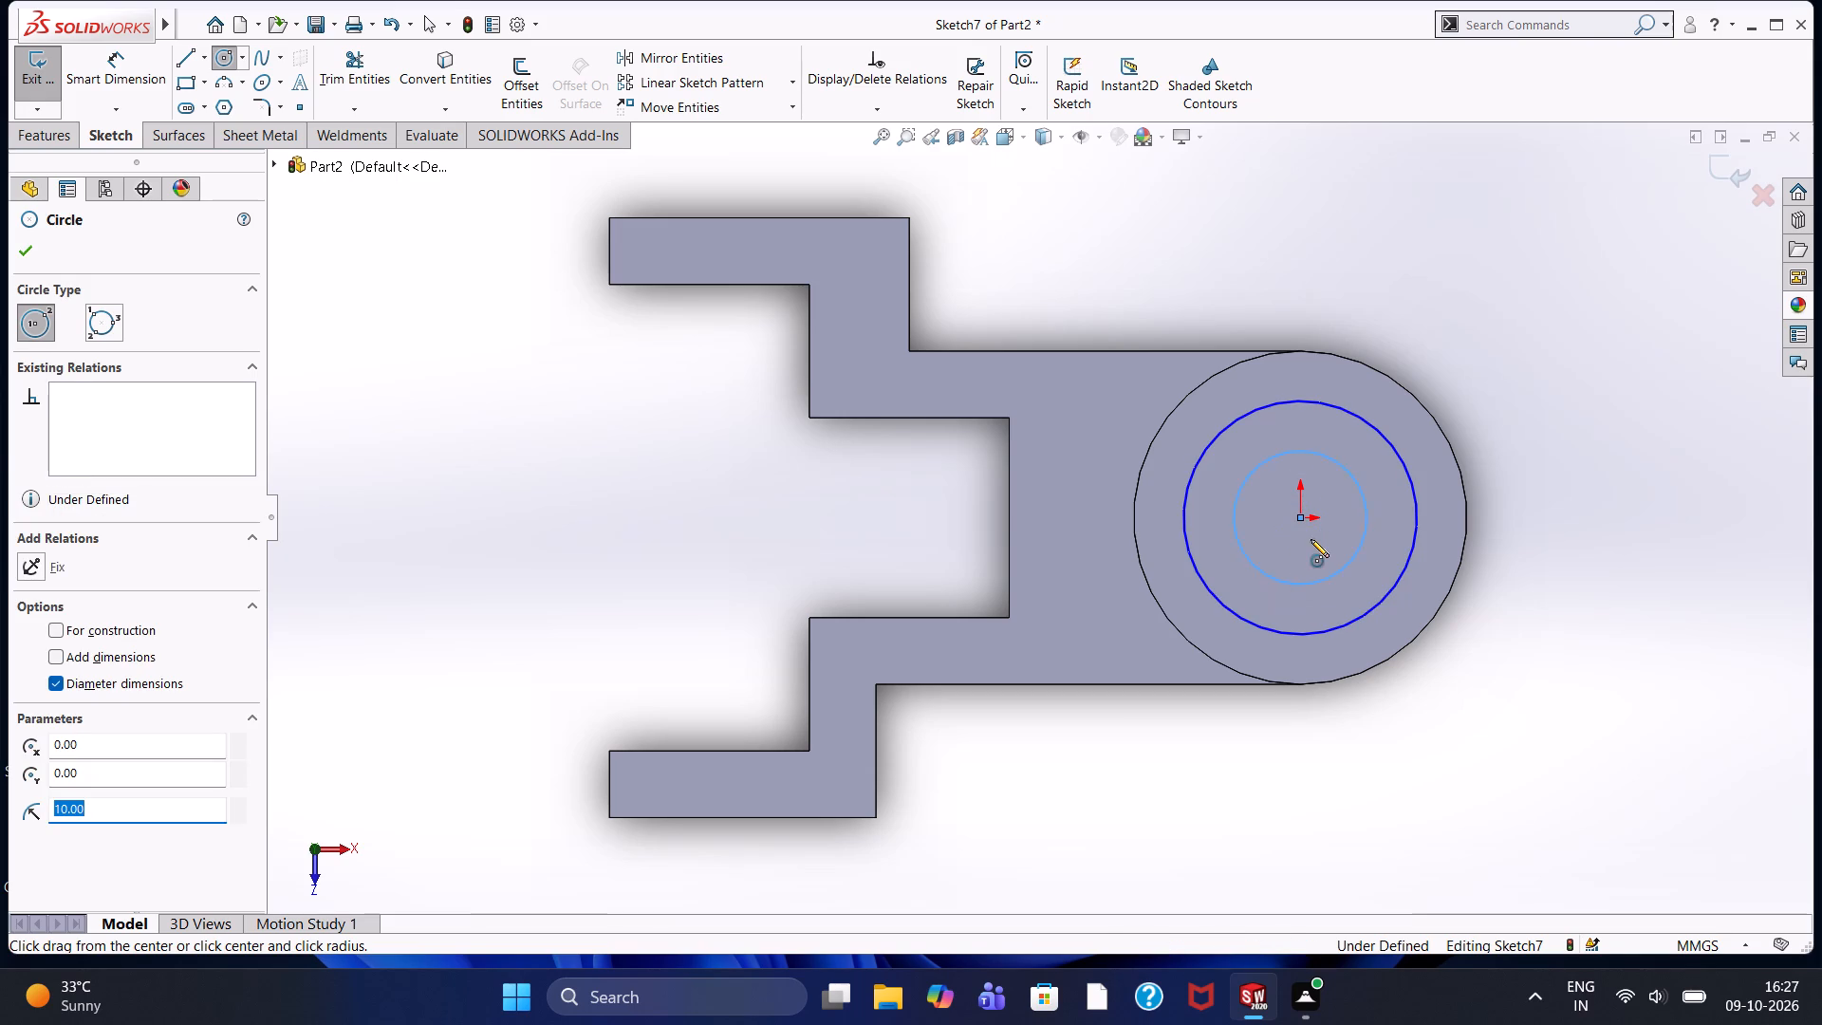
key("Escape")
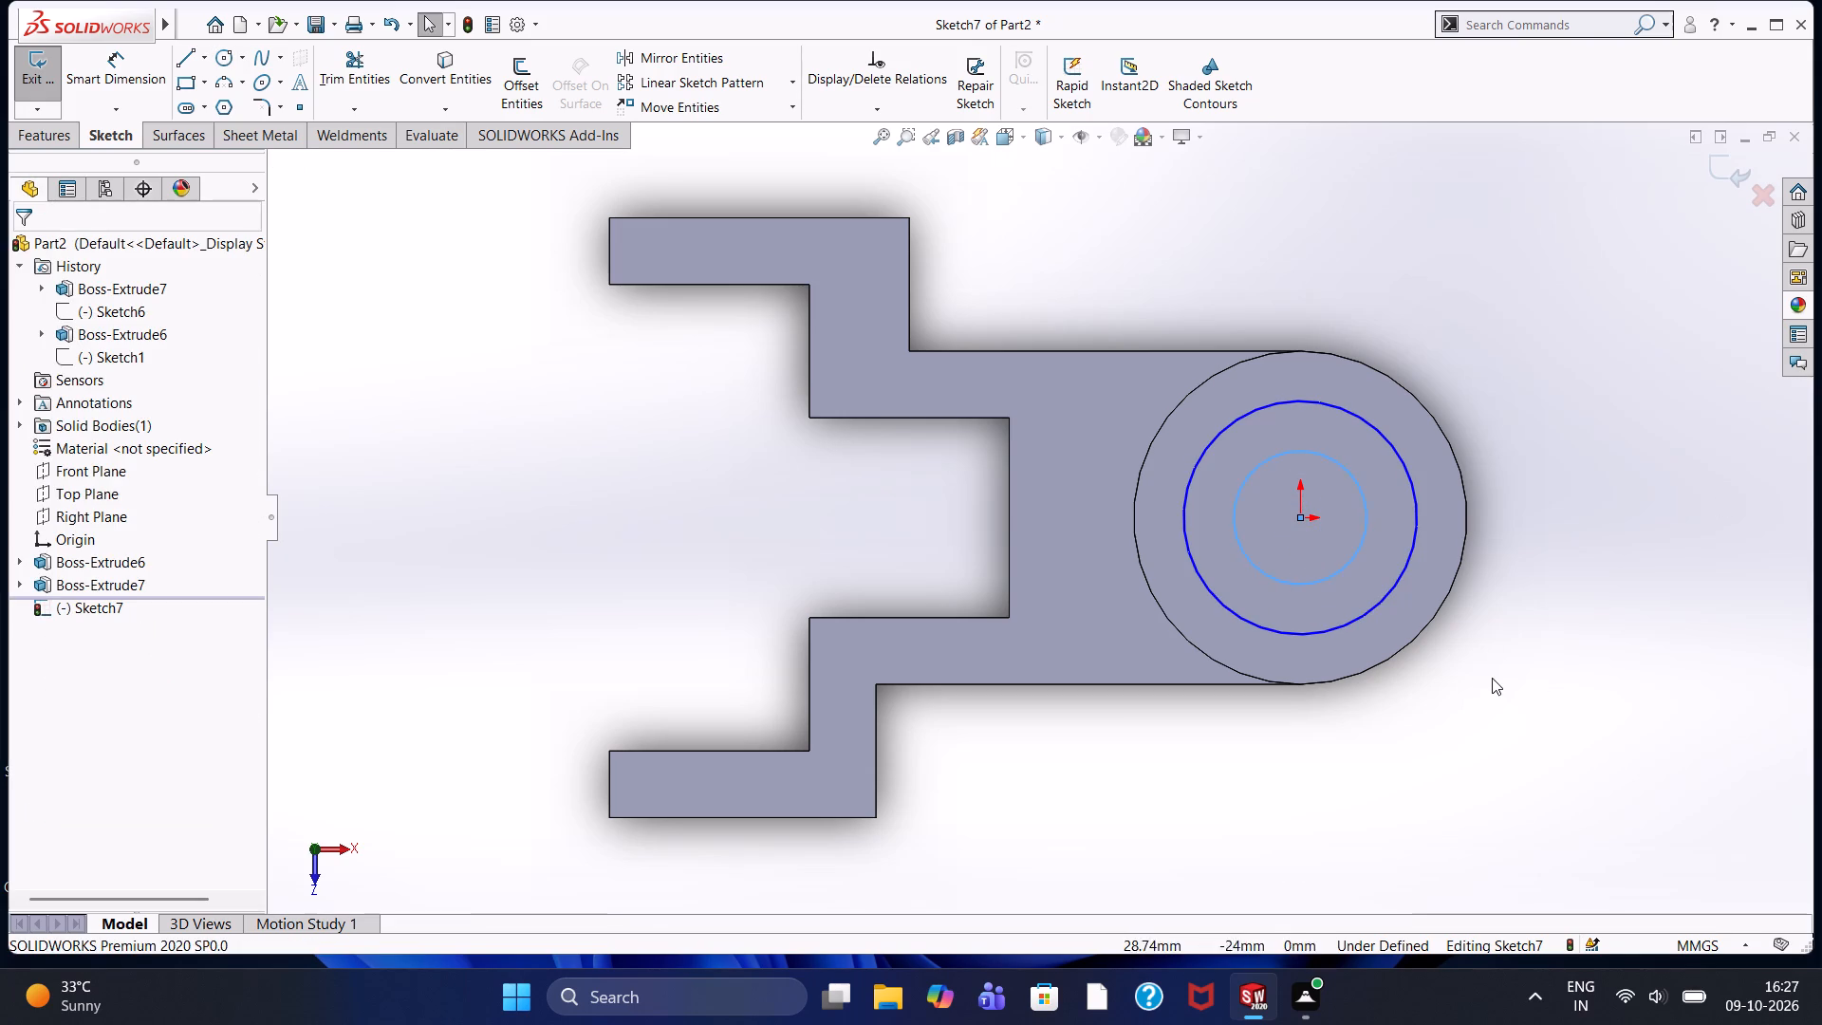
Extrude the ring between the 35 mm and 20 mm circles 16 mm upward, merged with the cylinder.
middle_click_drag(1492, 678, 1496, 519)
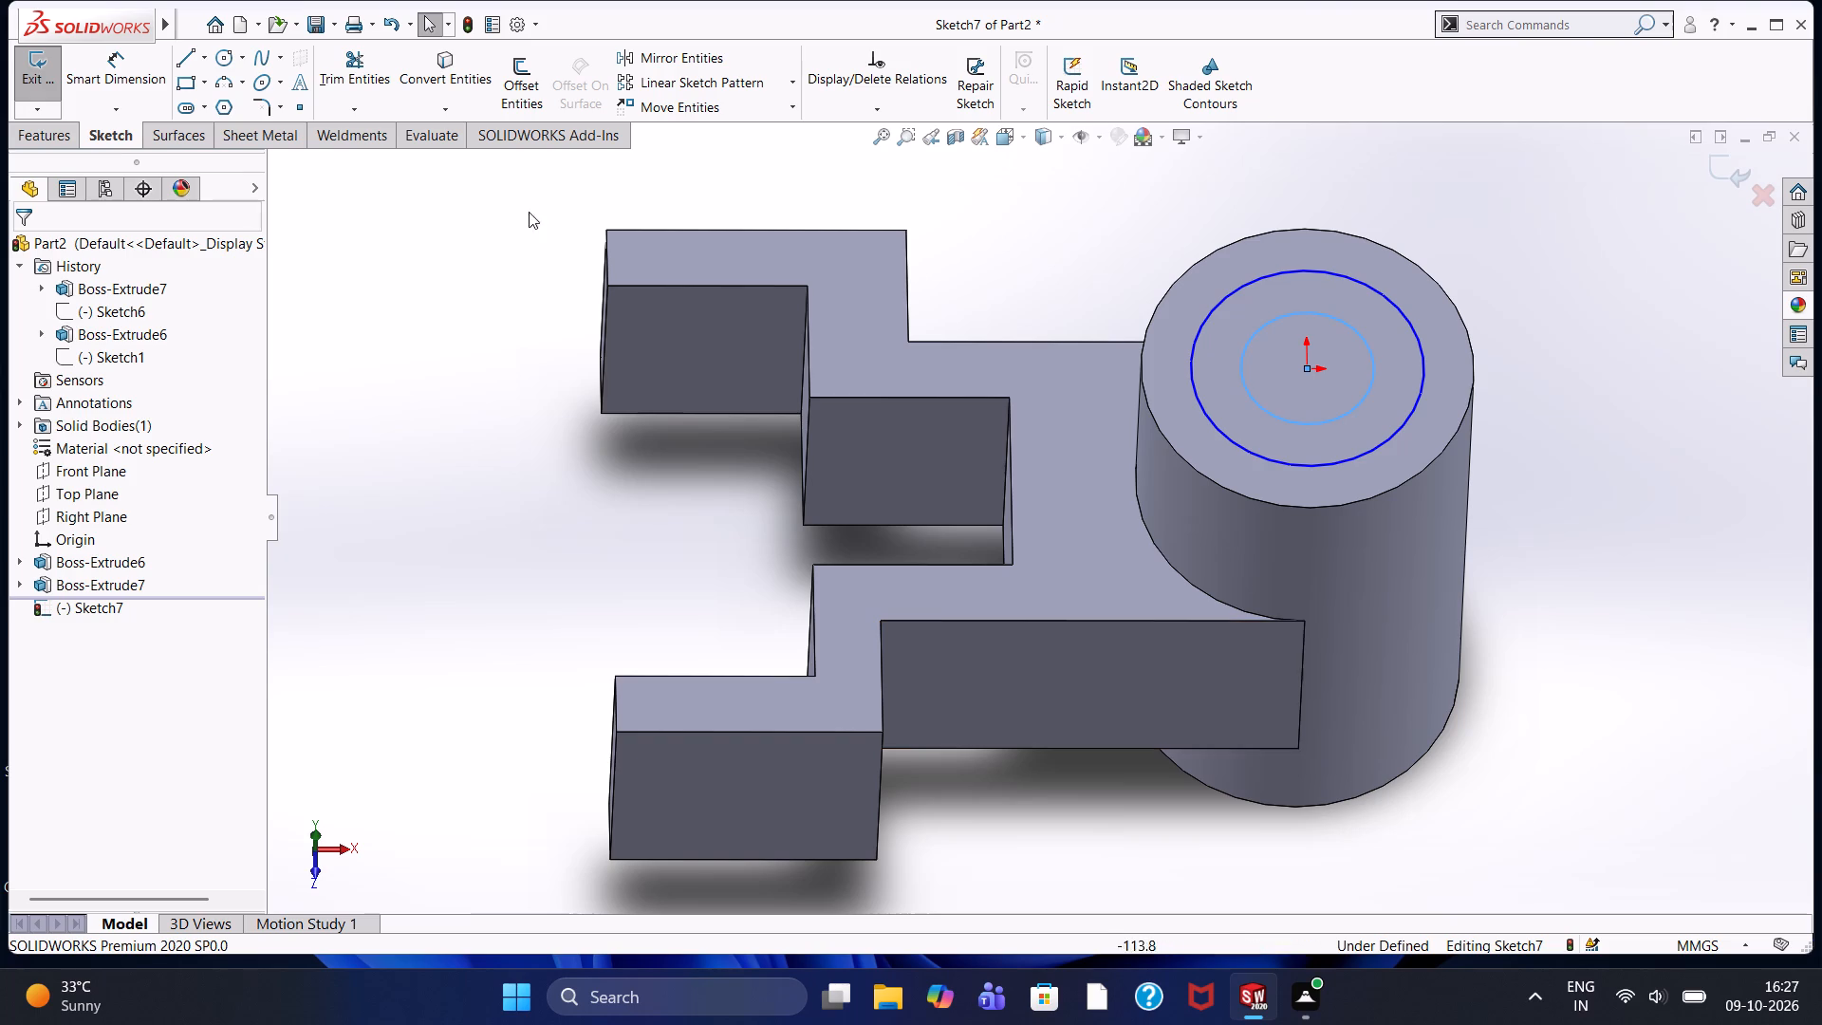
left_click(29, 141)
left_click(34, 77)
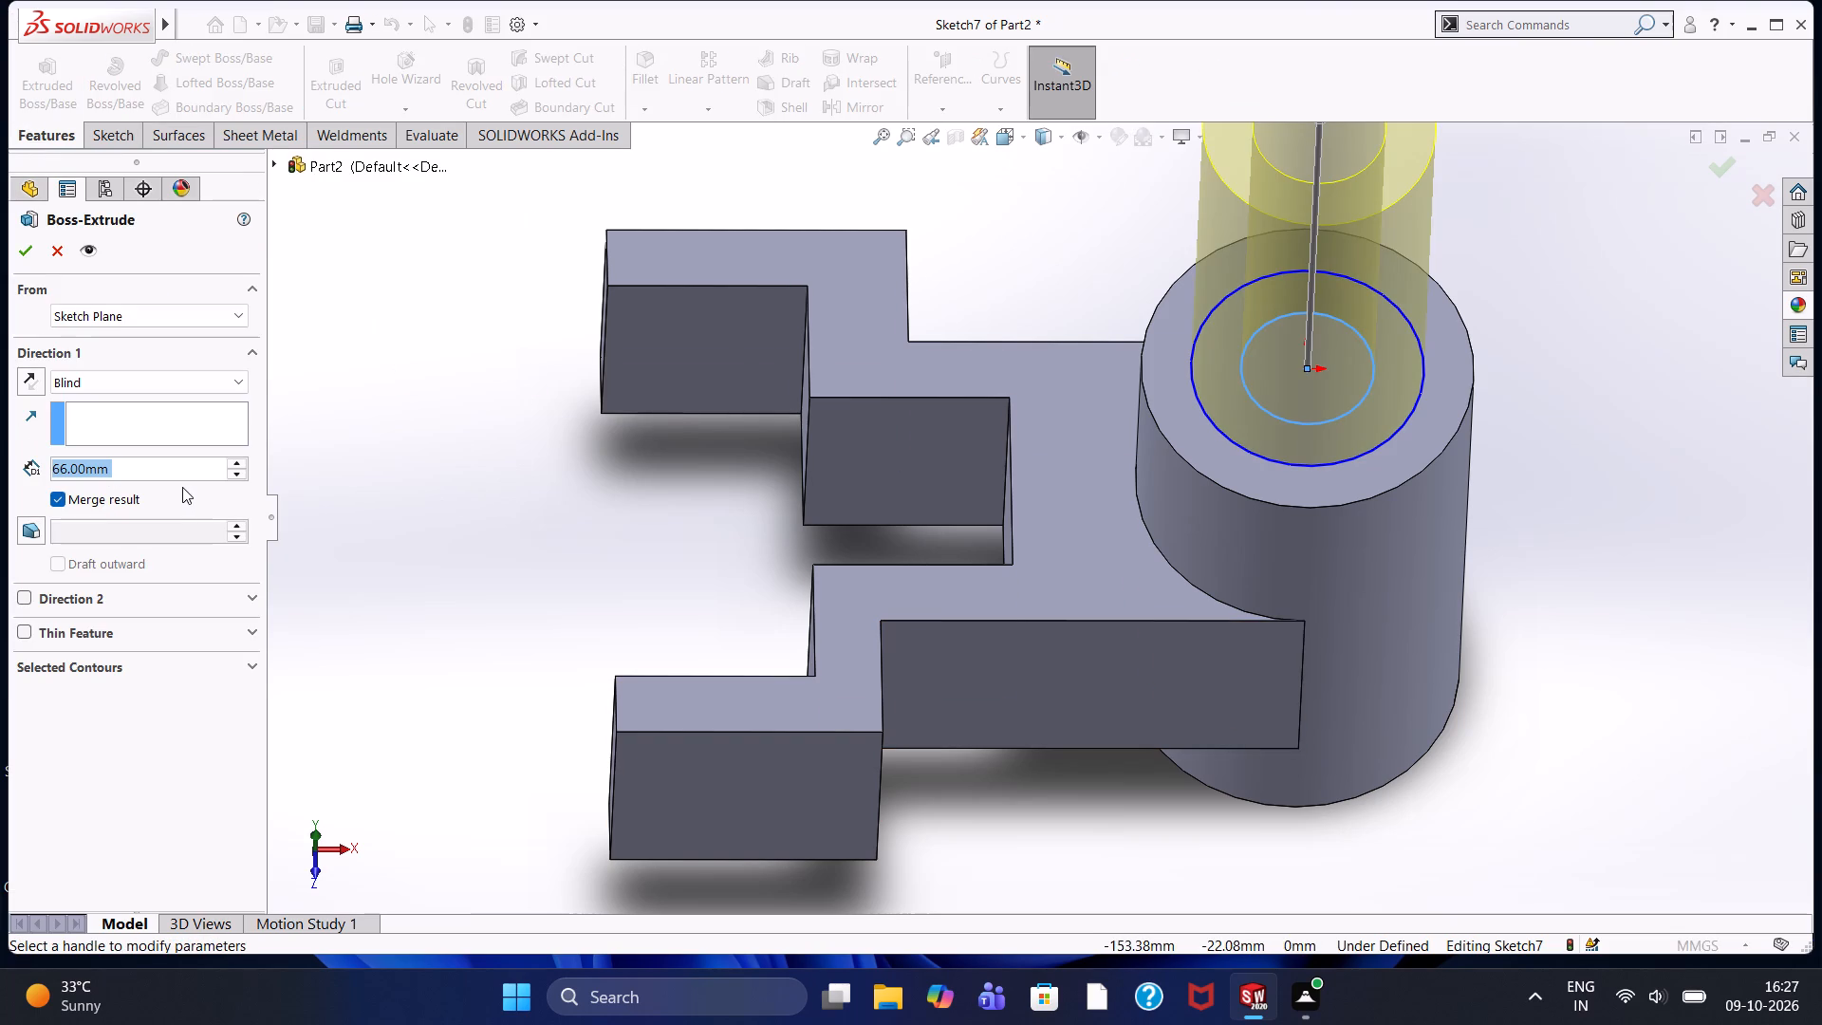
type("16")
key("Return")
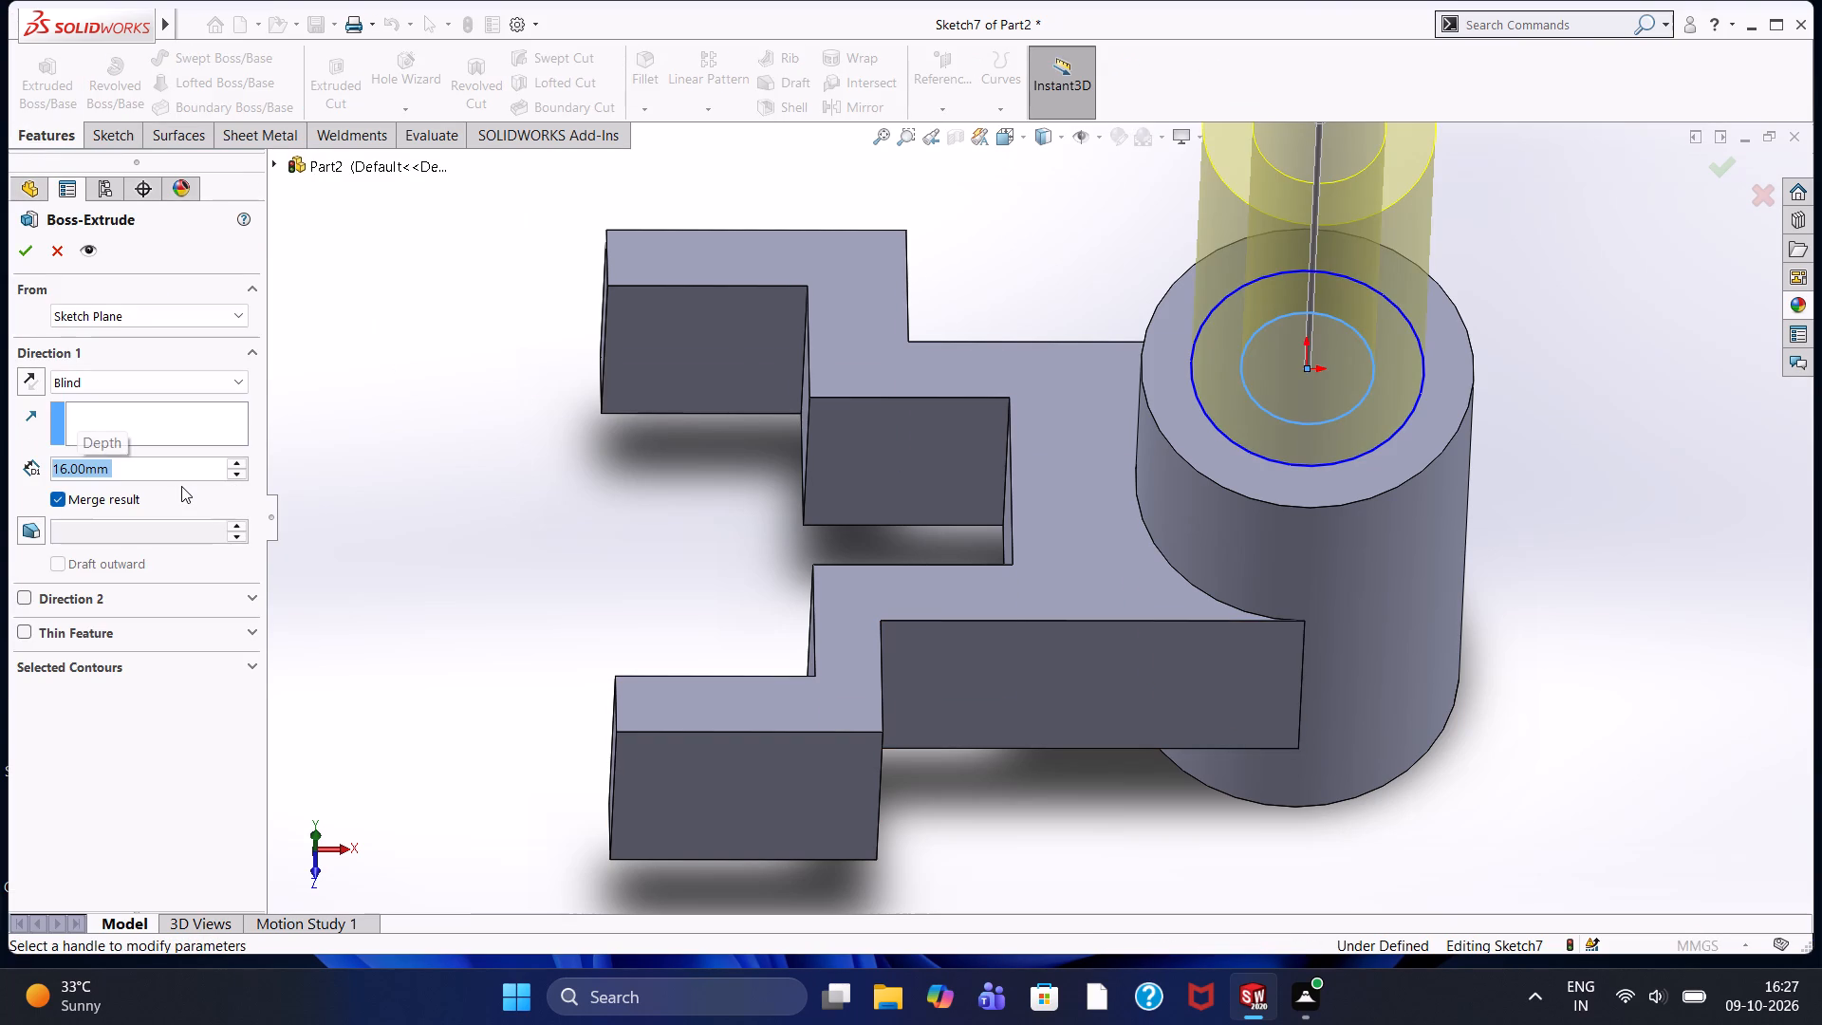
left_click(27, 252)
left_click(495, 508)
Start a sketch on the near arm's outer face and draw a 23 mm horizontal centerline from the end edge's midpoint.
middle_click_drag(511, 503, 516, 375)
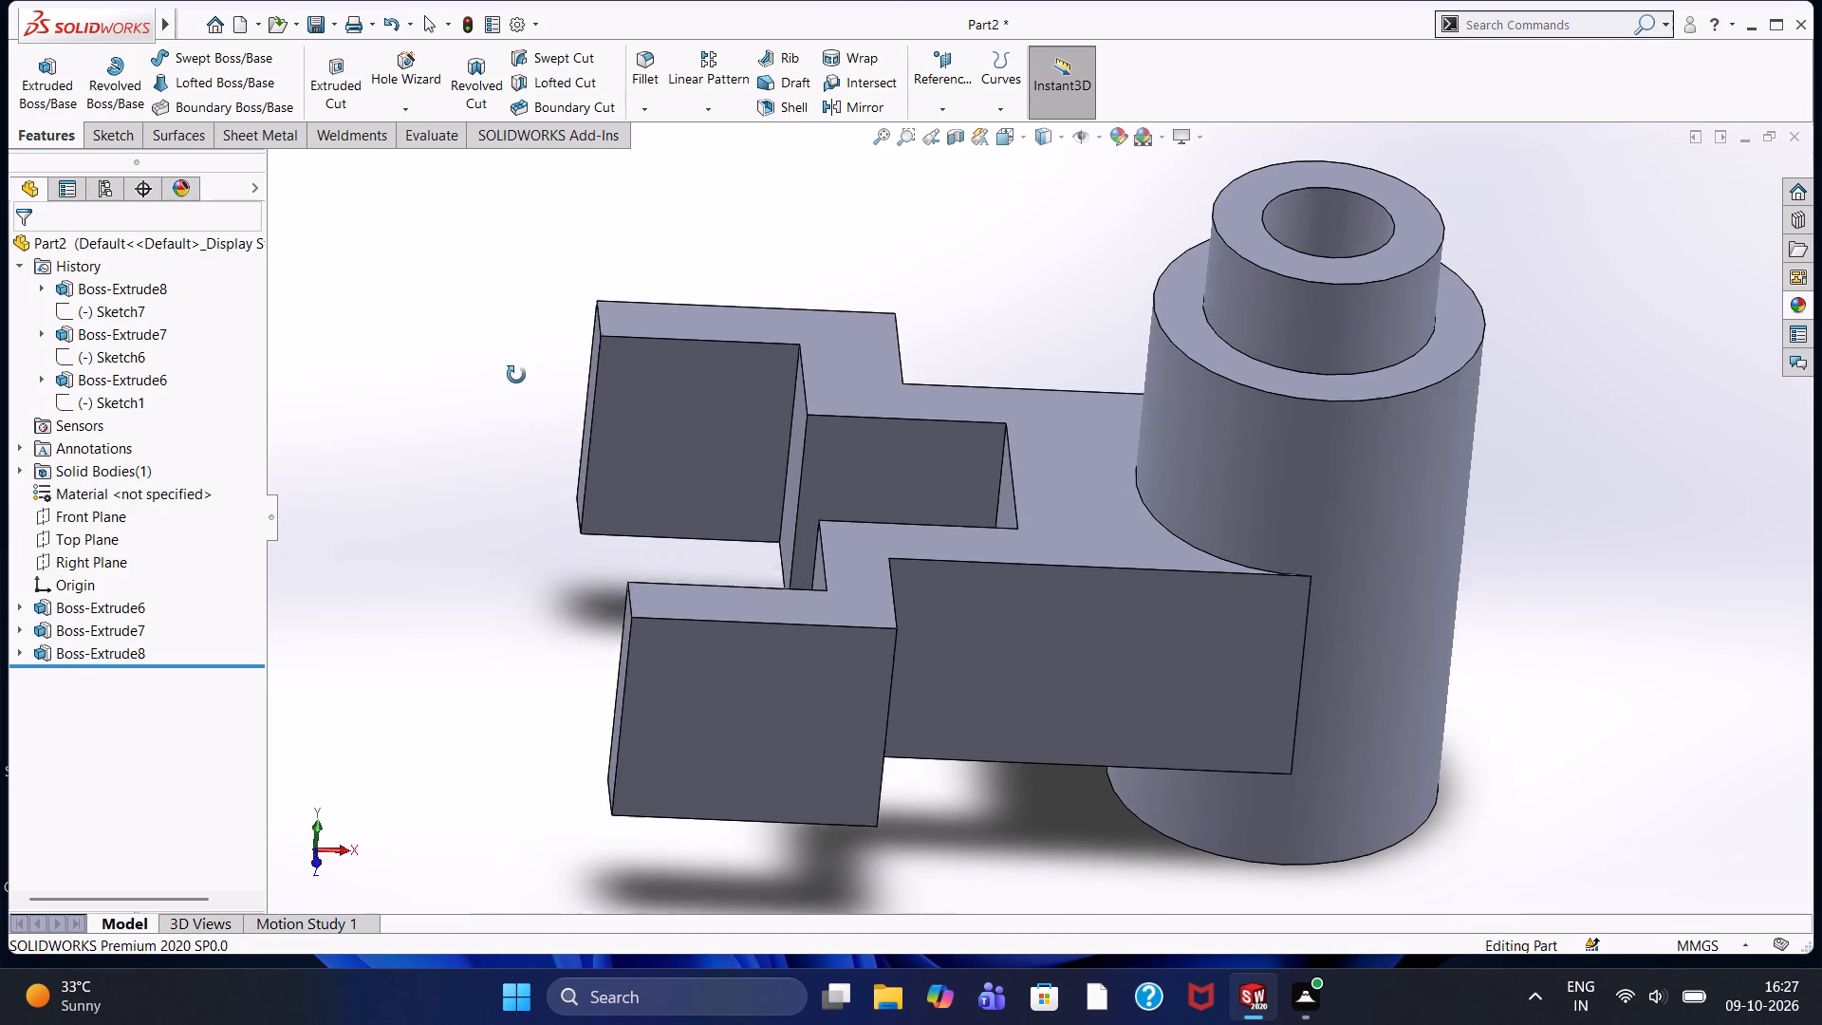
middle_click_drag(516, 375, 515, 371)
left_click(740, 710)
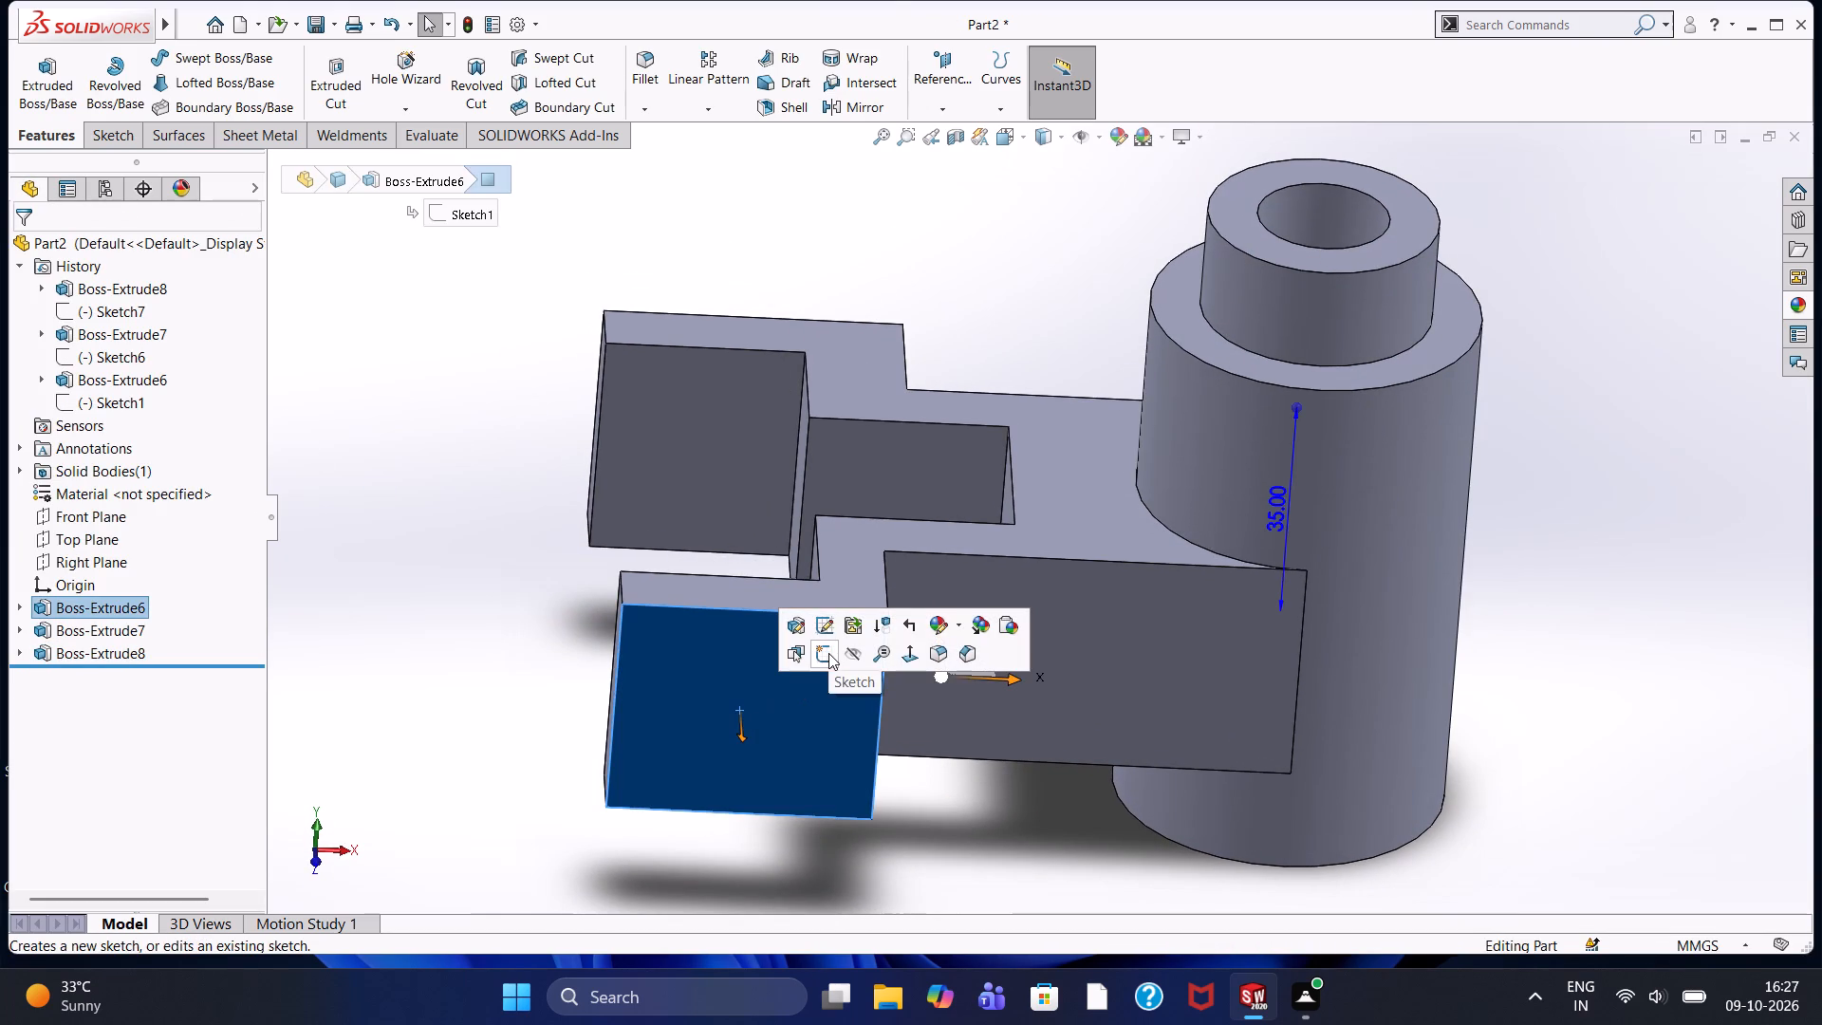
left_click(828, 653)
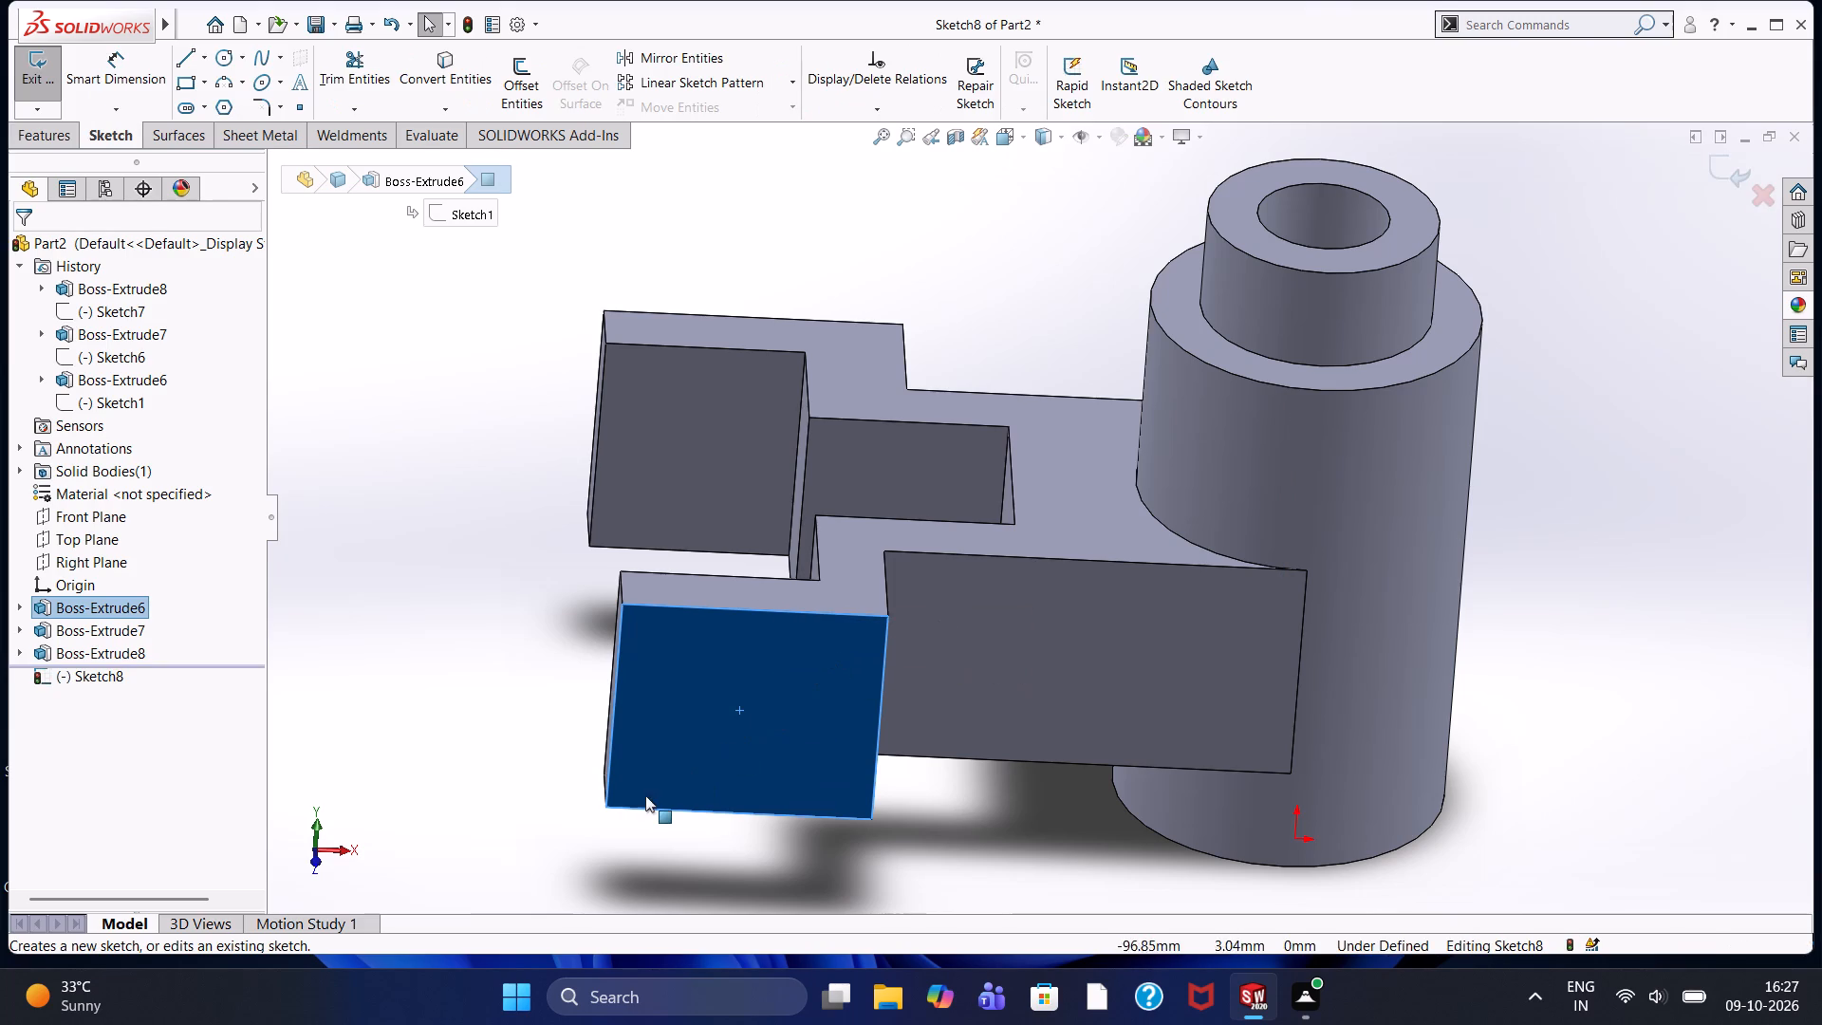
key("ctrl+8")
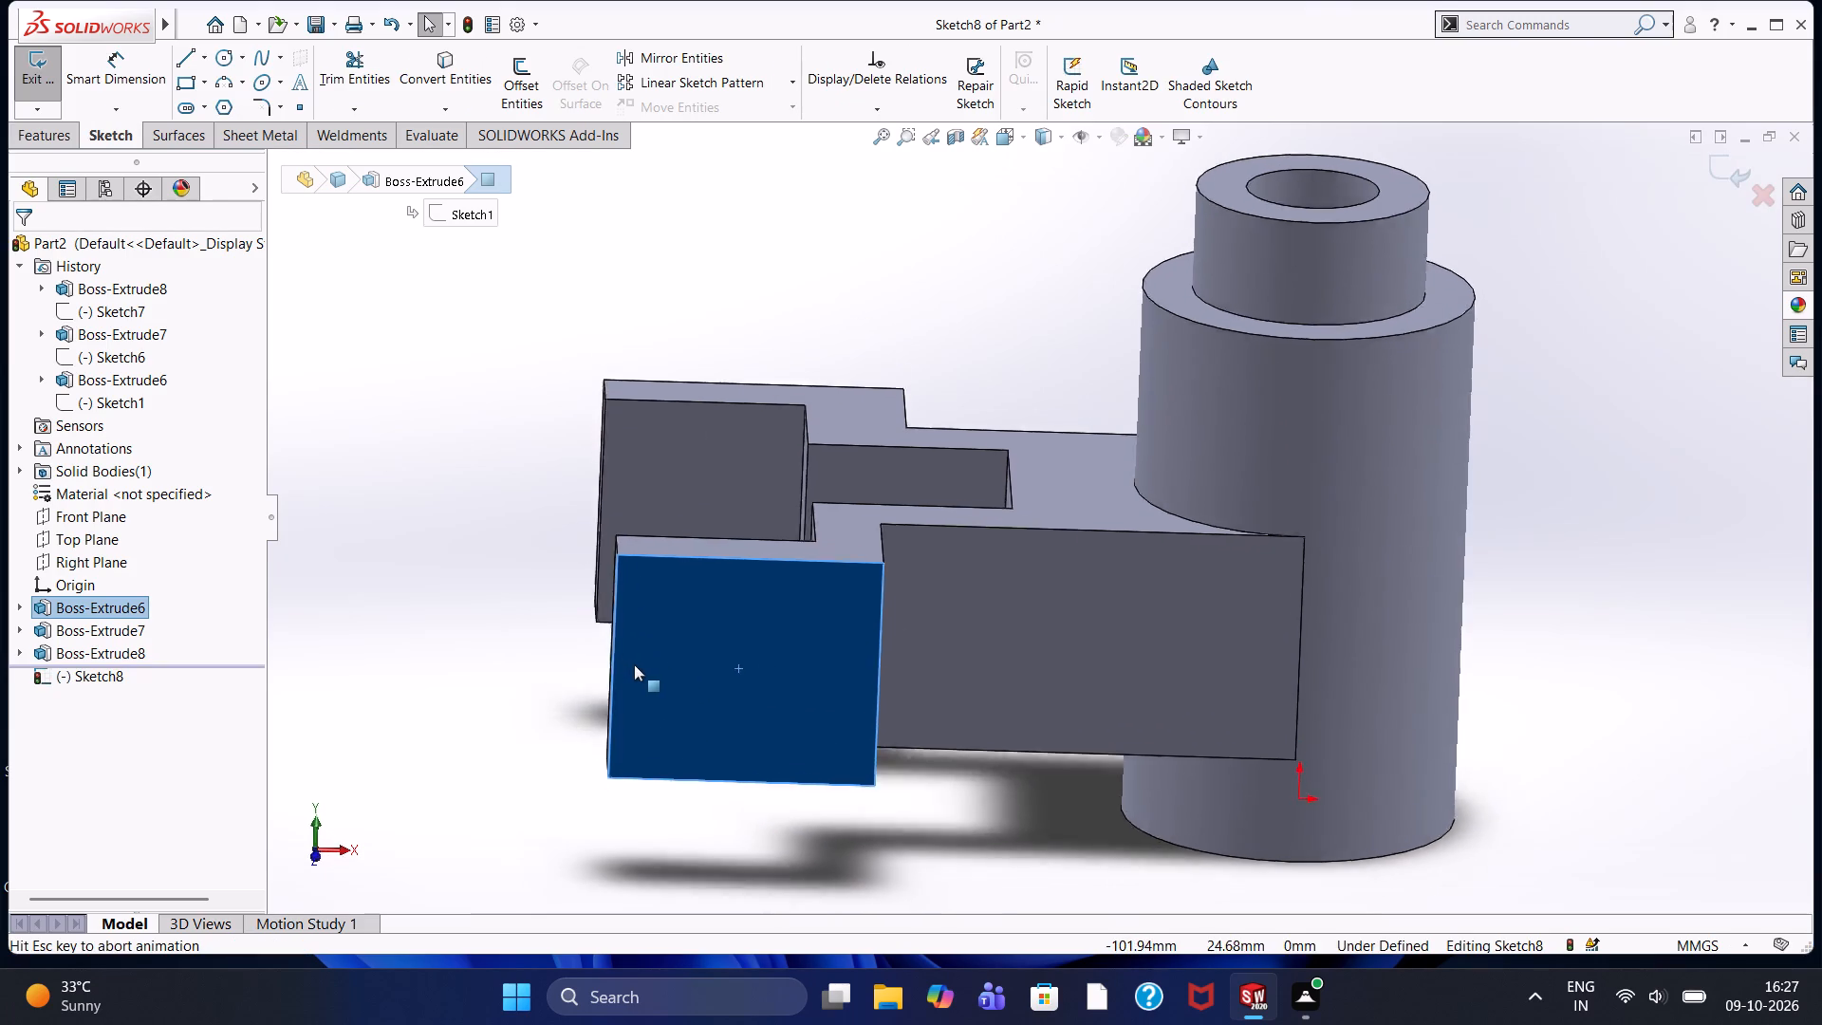
left_click(463, 608)
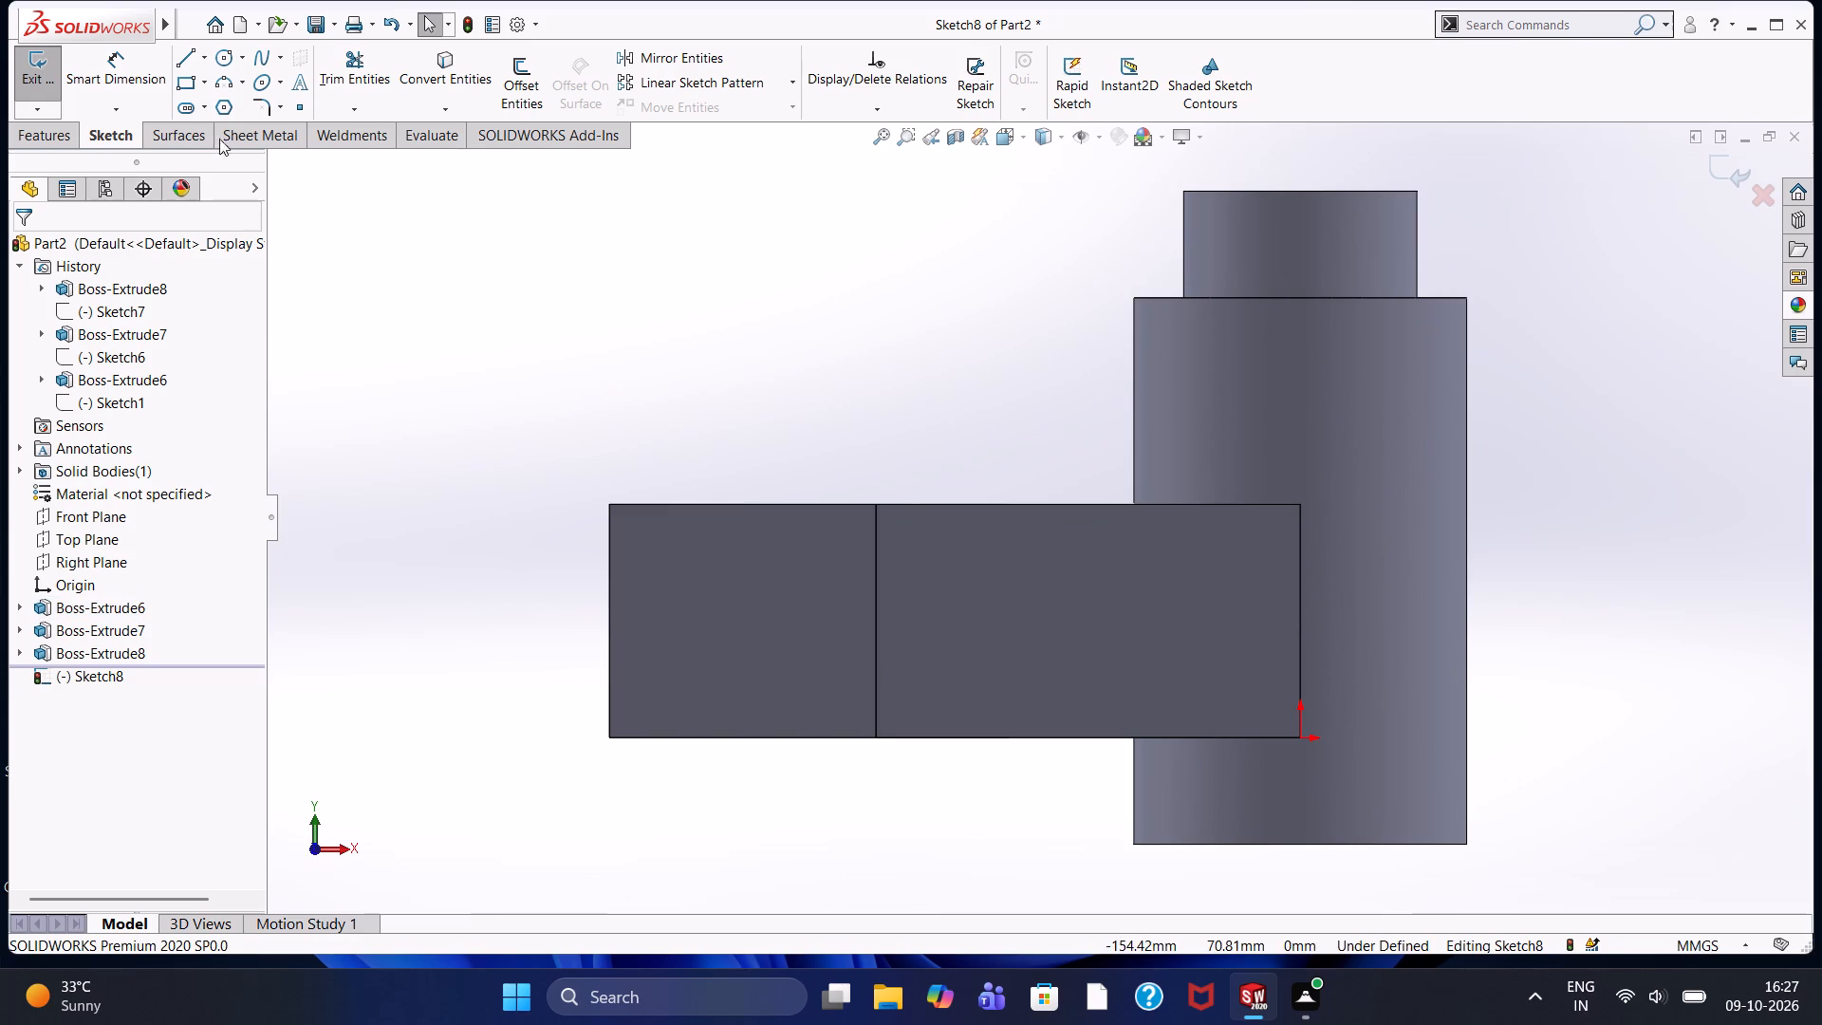
left_click(201, 60)
left_click(214, 98)
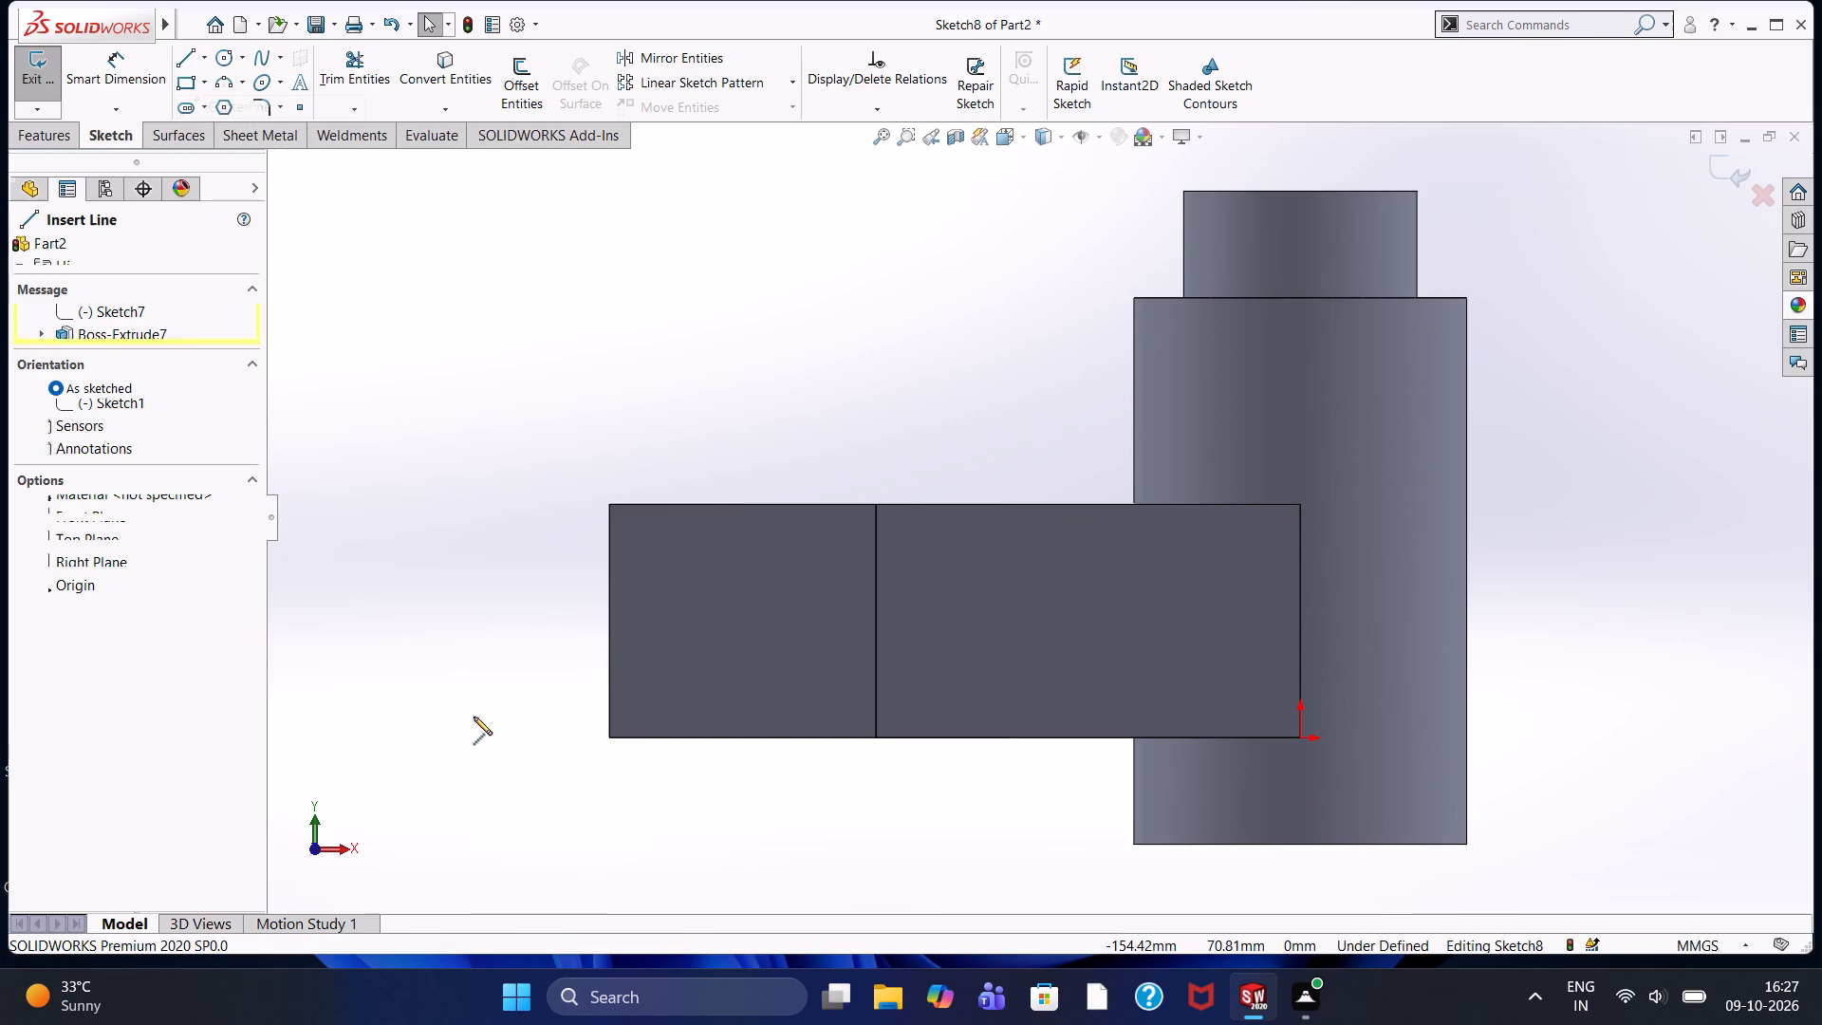
left_click(609, 621)
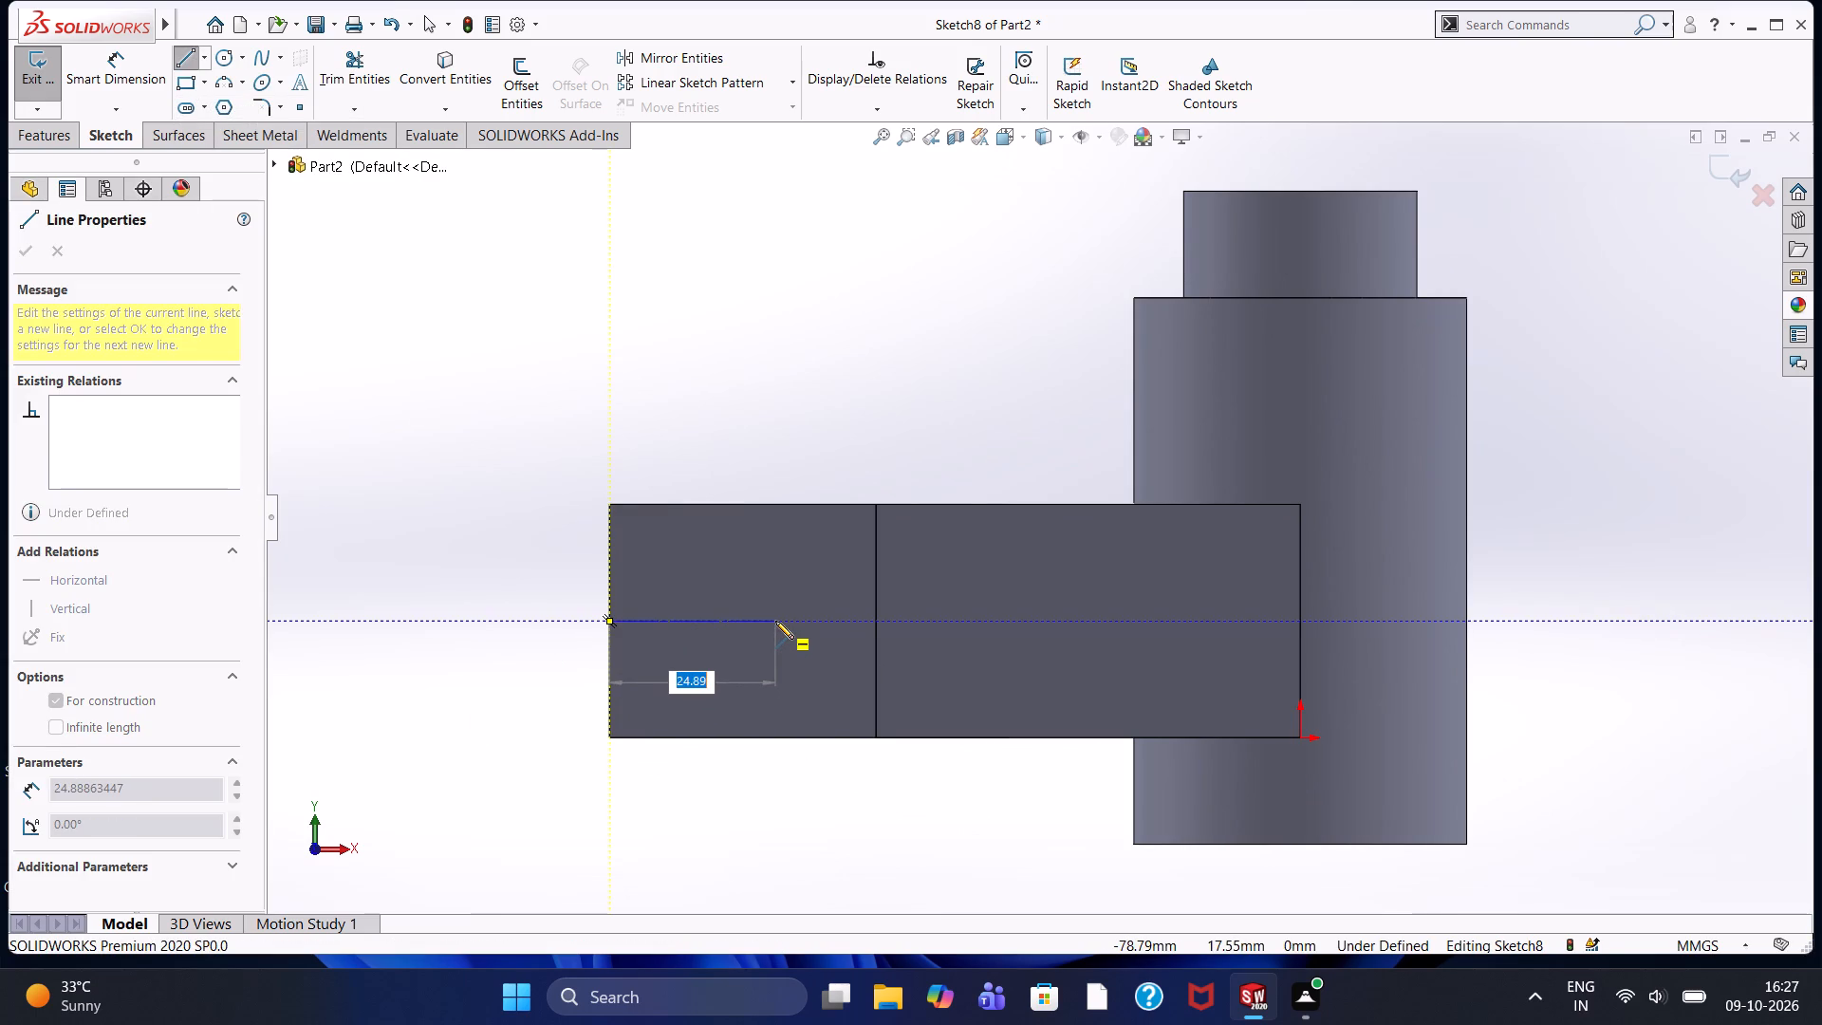
type("23")
key("Return")
key("Escape")
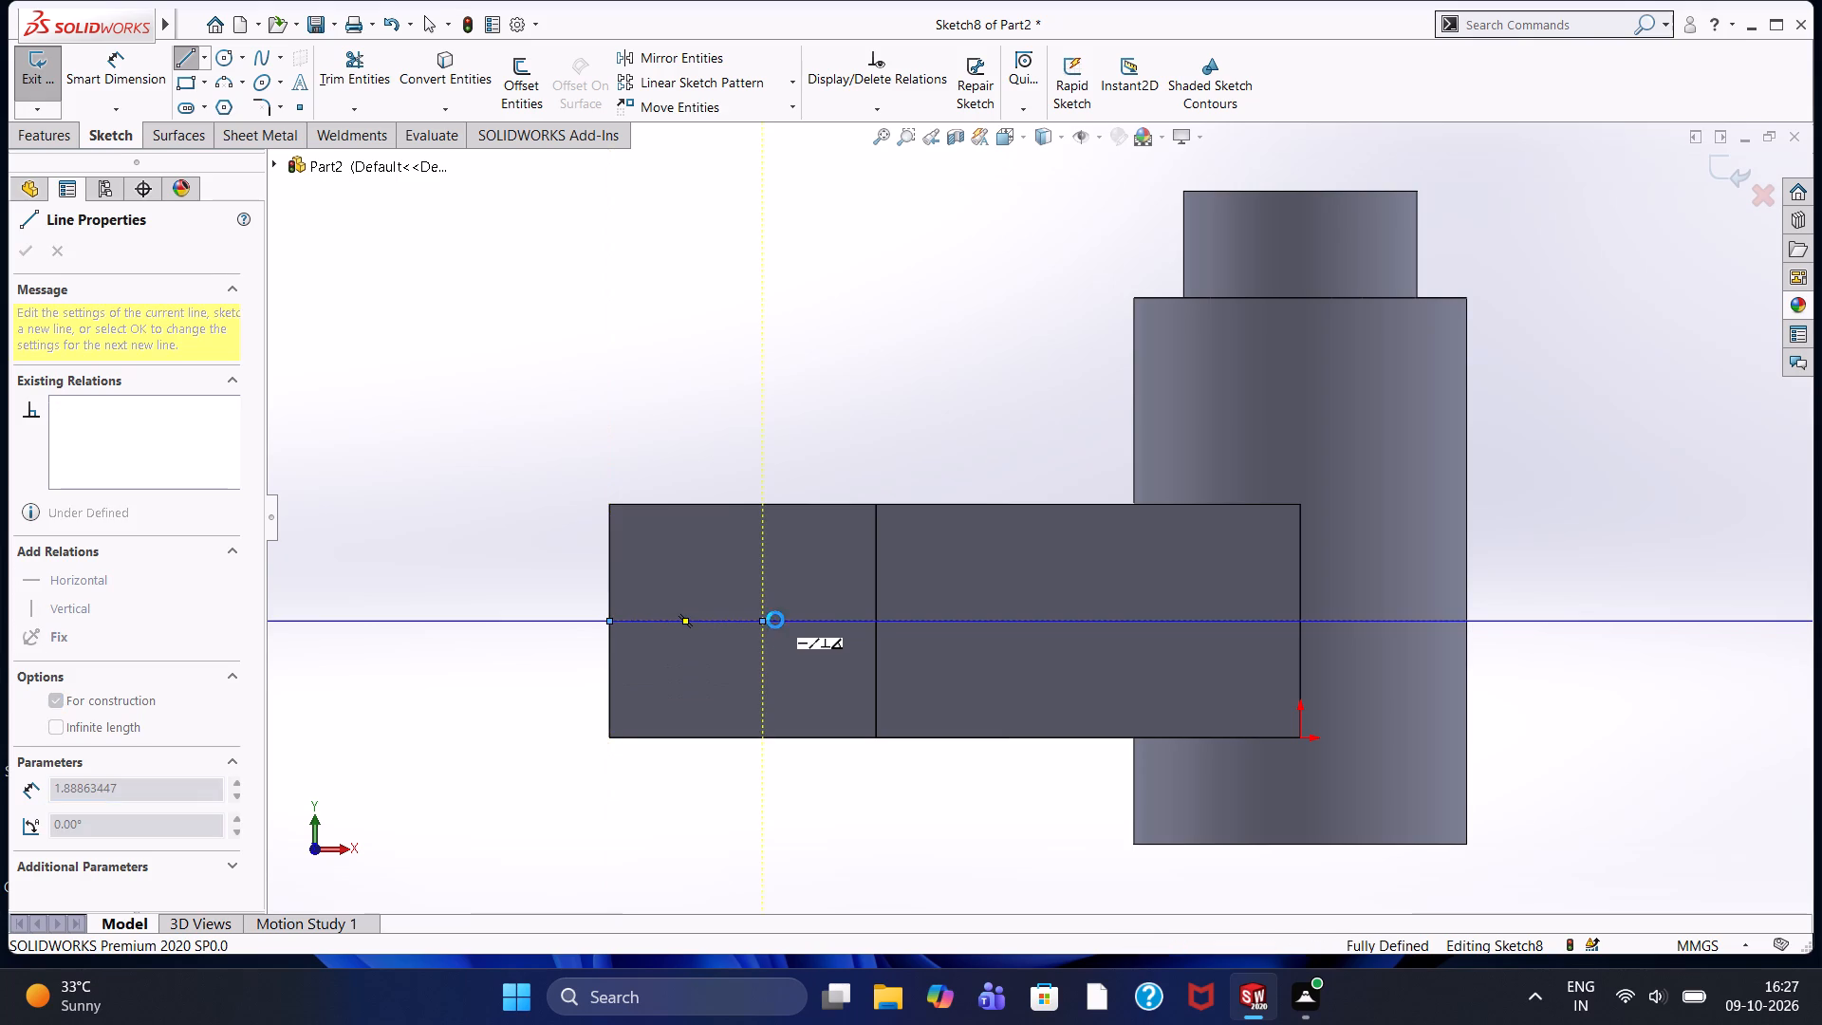
Sketch a 12 mm diameter circle centred on the inner end of the 23 mm centerline.
left_click(218, 59)
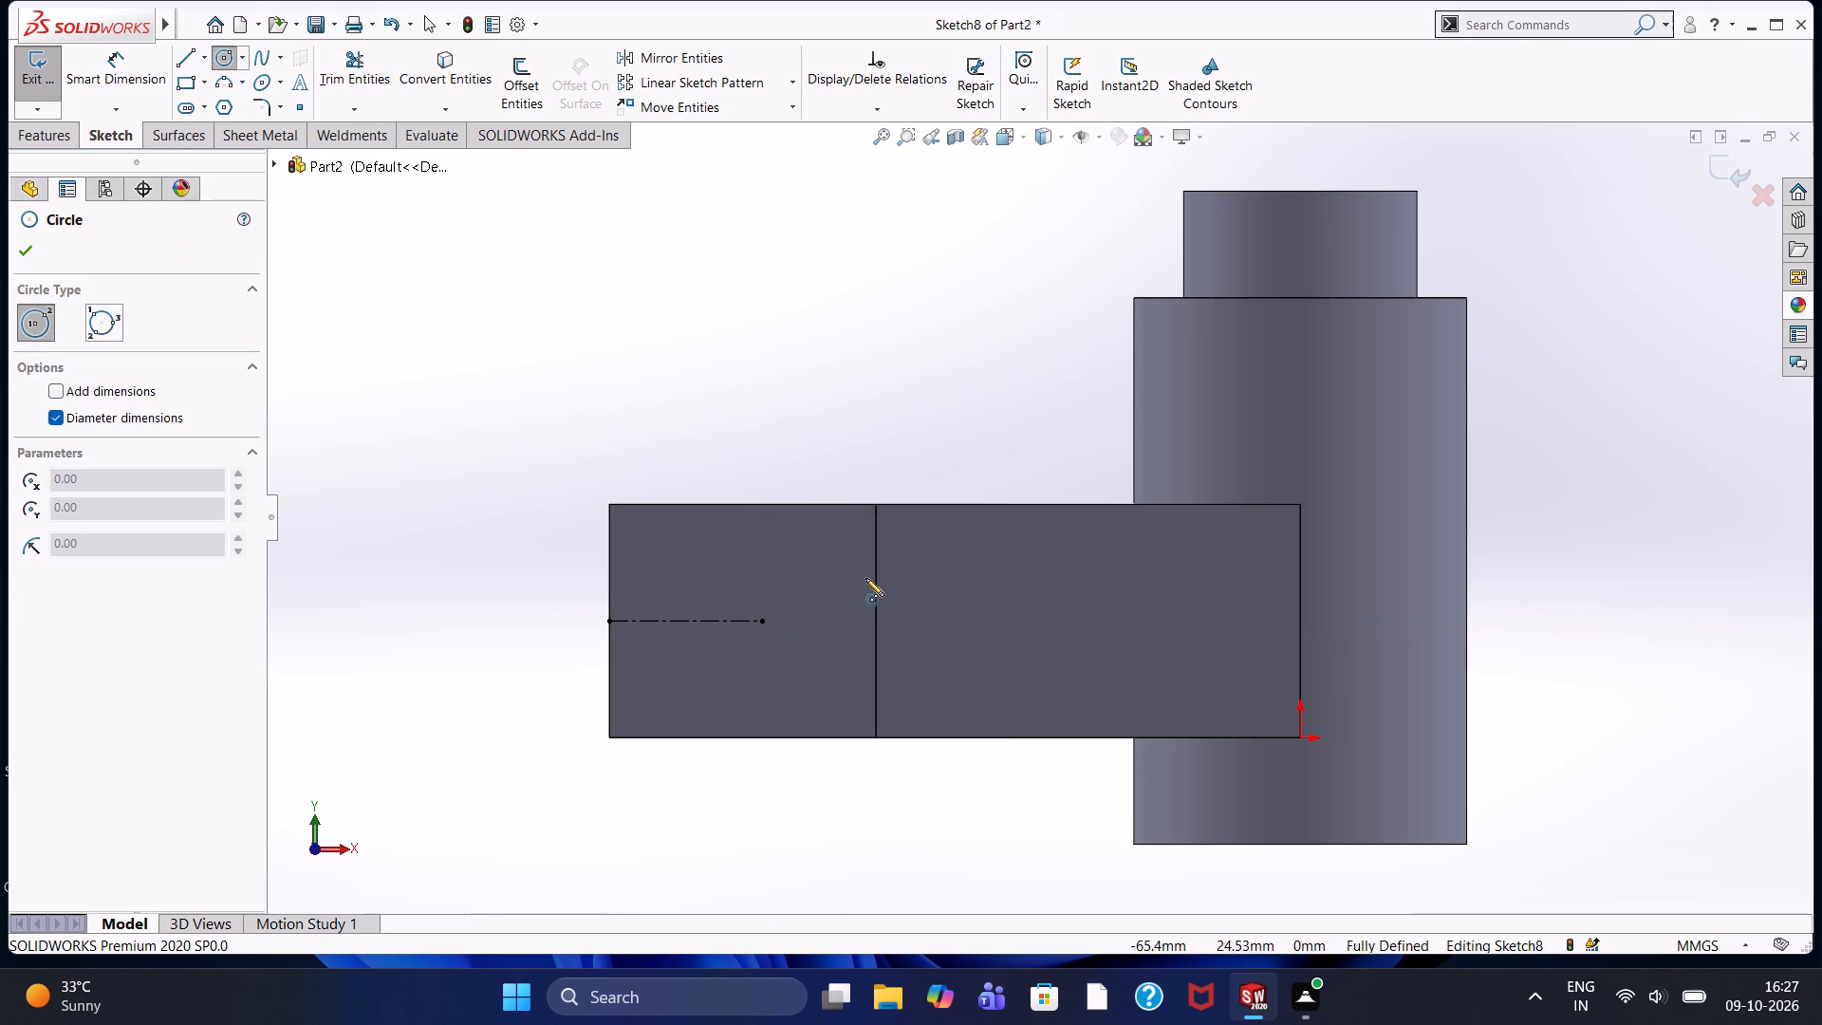
left_click(761, 620)
type("12")
key("Return")
key("Escape")
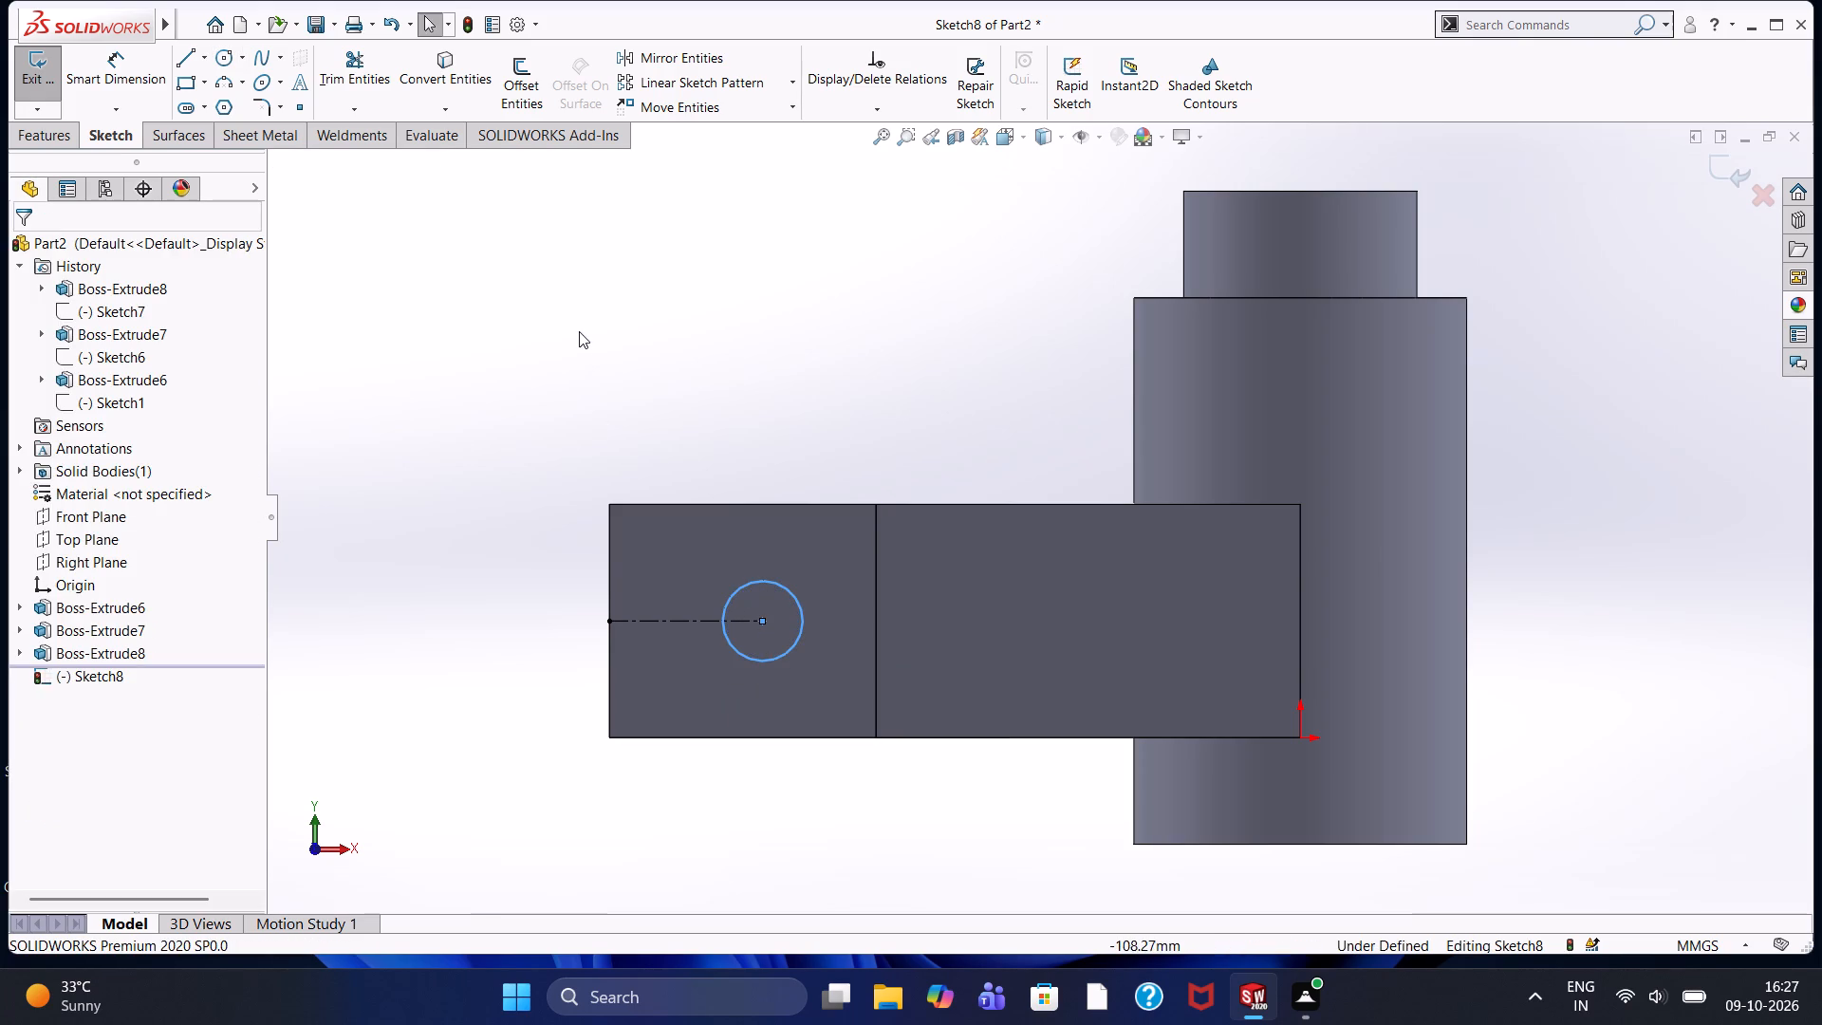
middle_click_drag(579, 331, 621, 500)
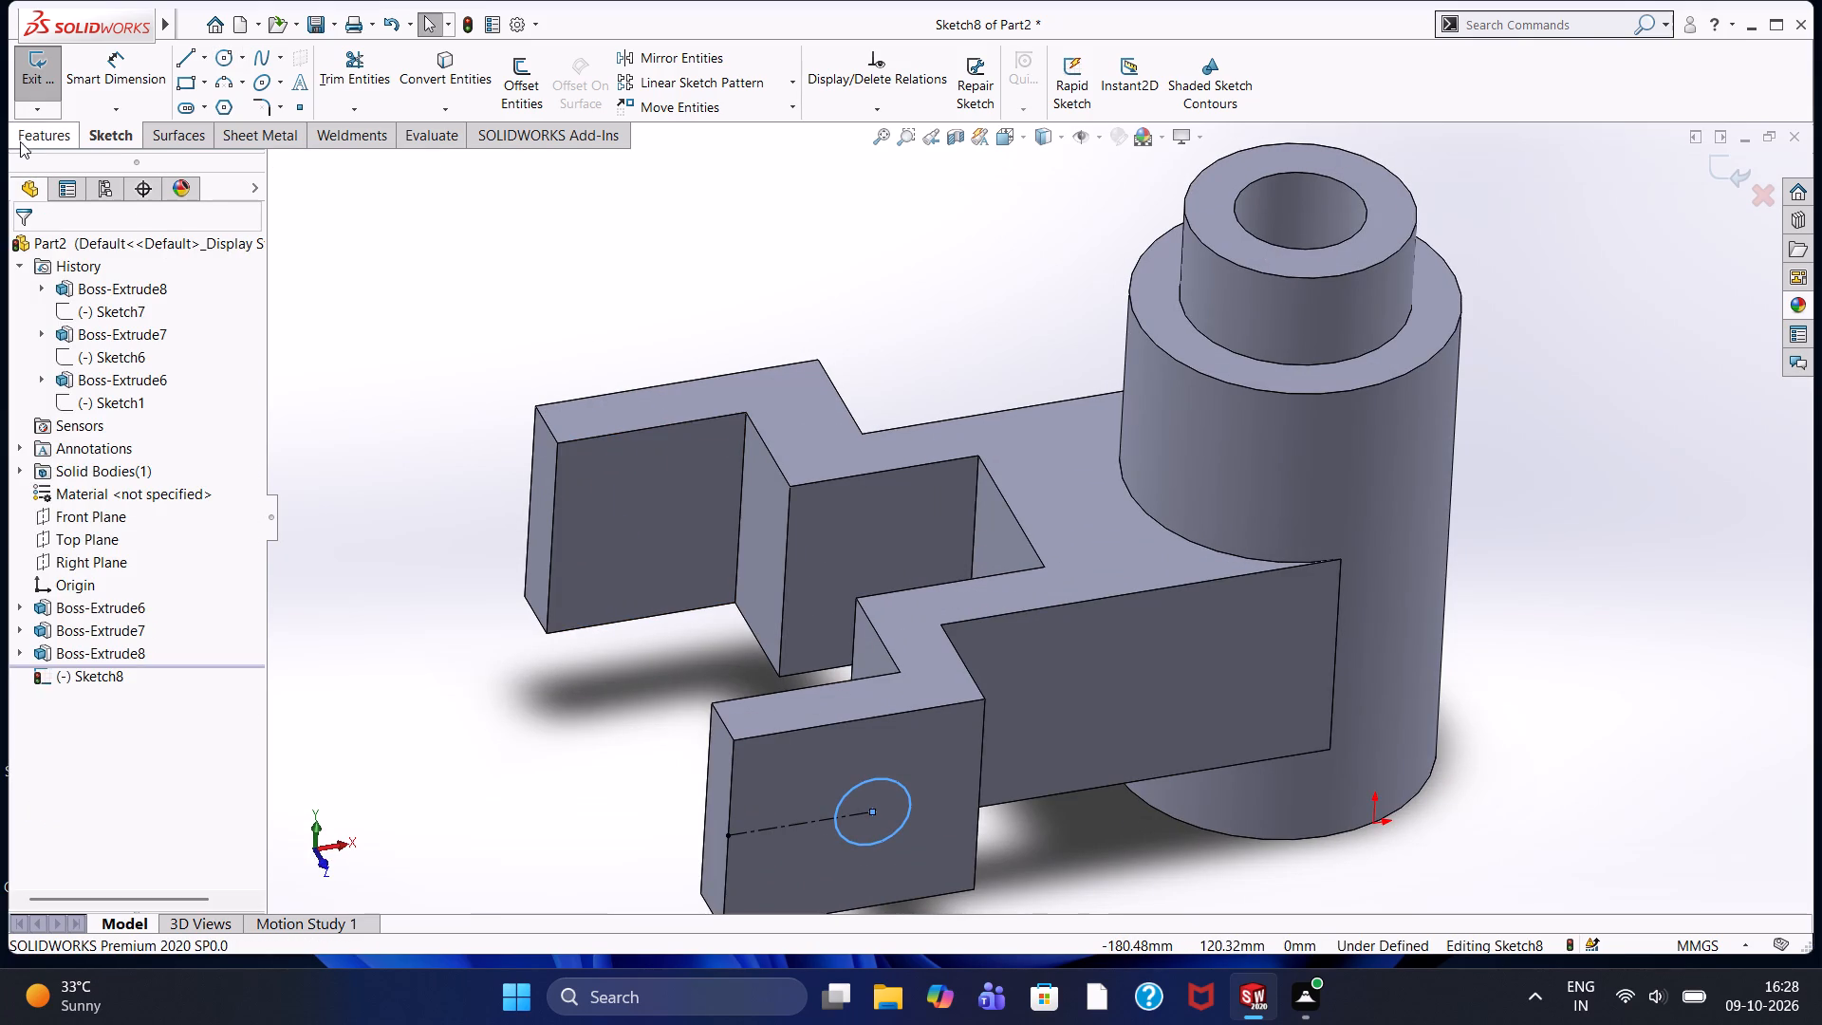
Cut-extrude the 12 mm circle with the Through All end condition, passing through both arms.
left_click(21, 141)
left_click(331, 86)
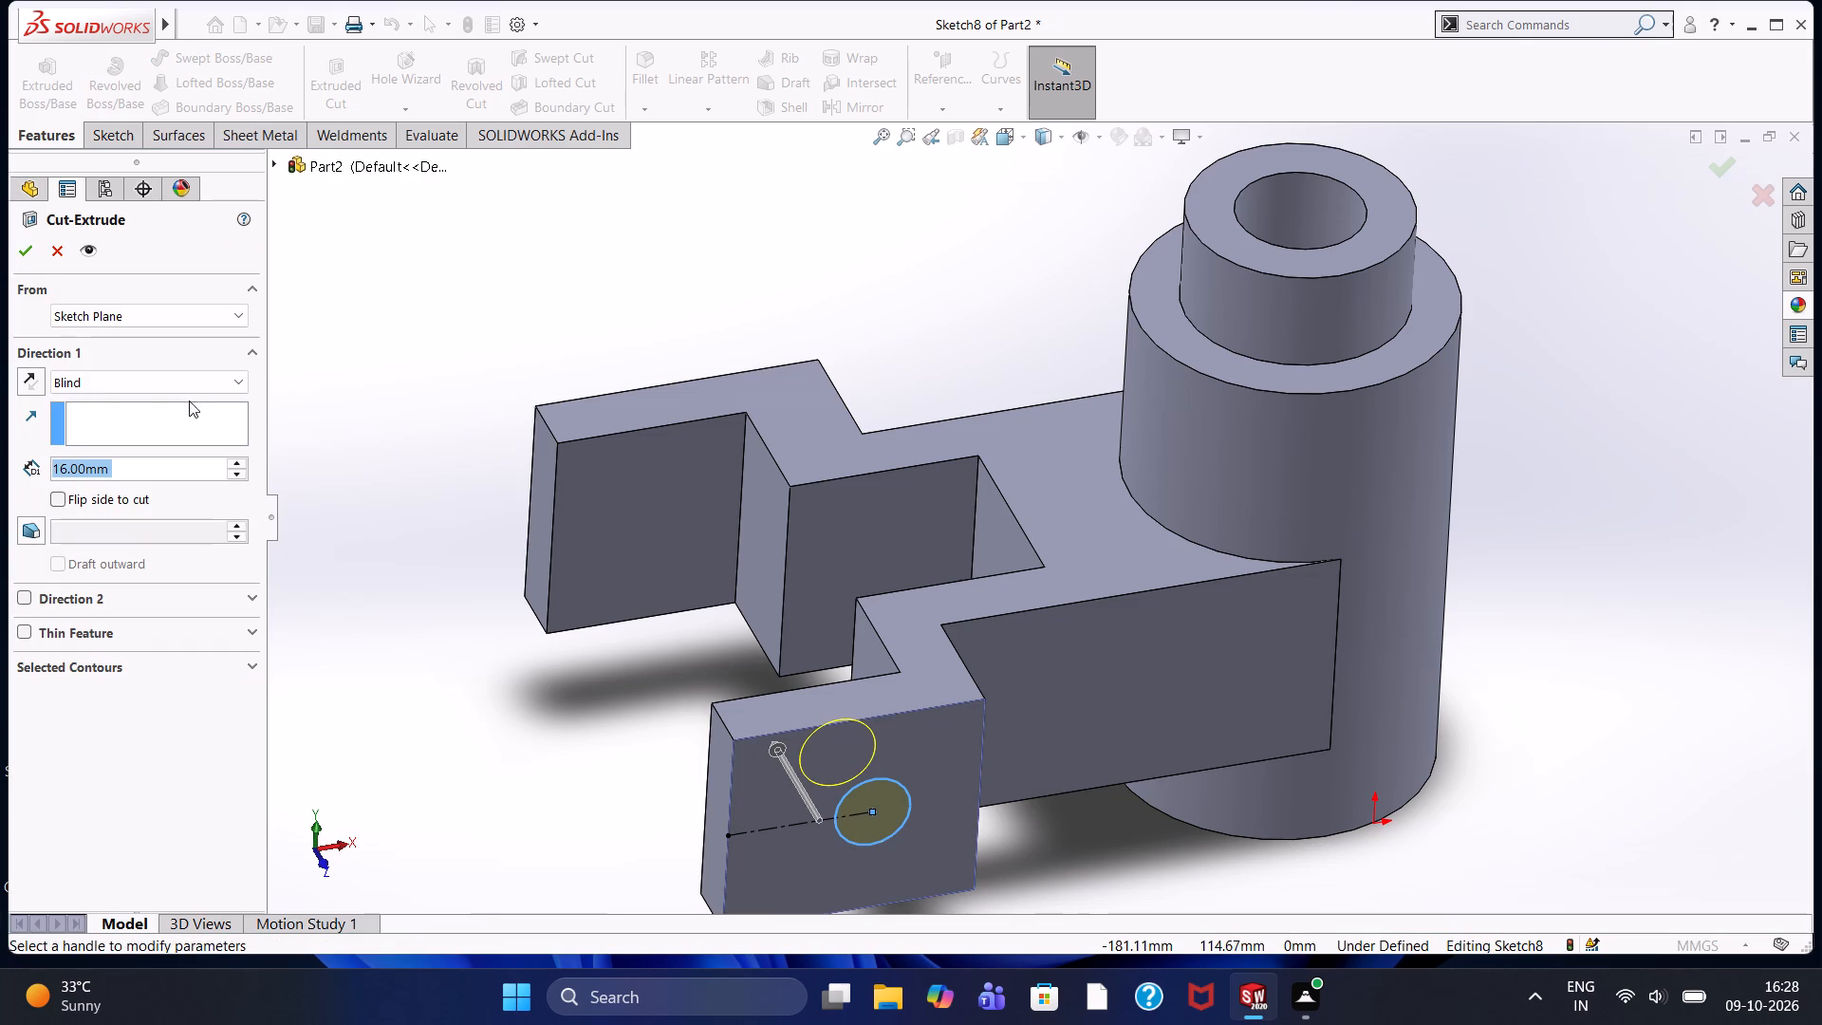
left_click(80, 386)
left_click(96, 419)
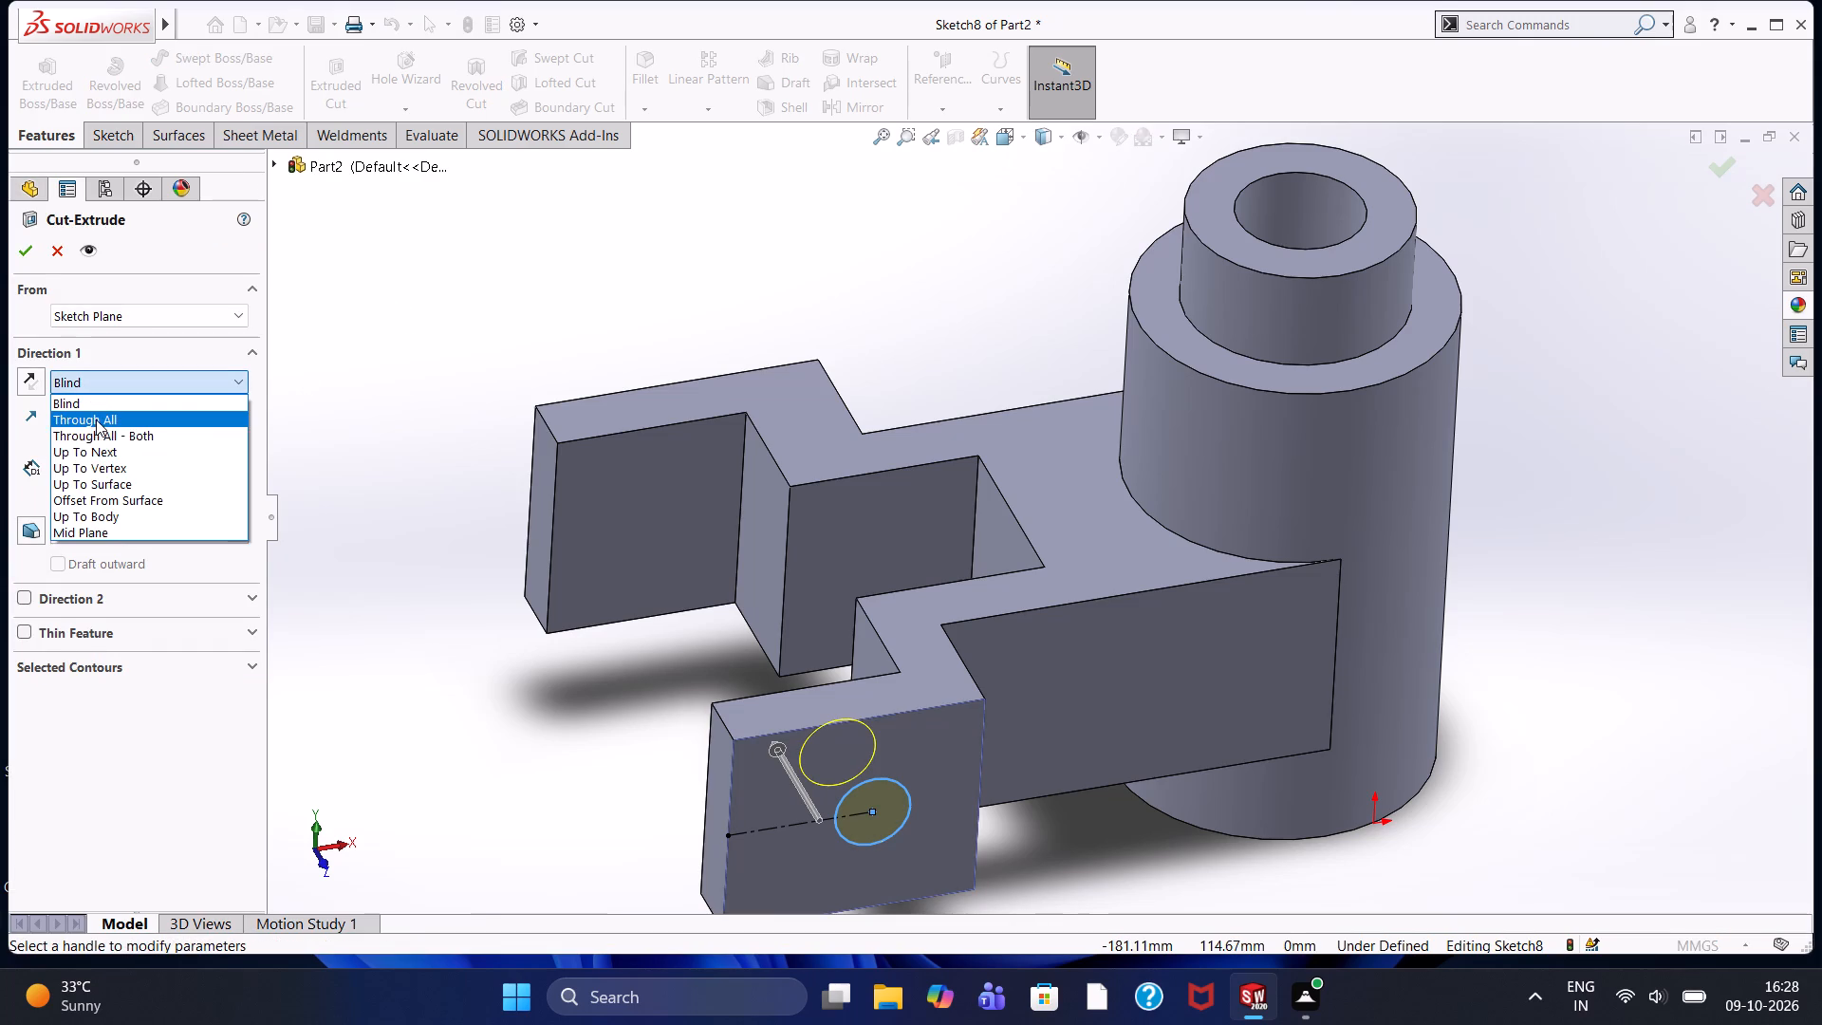
left_click(26, 252)
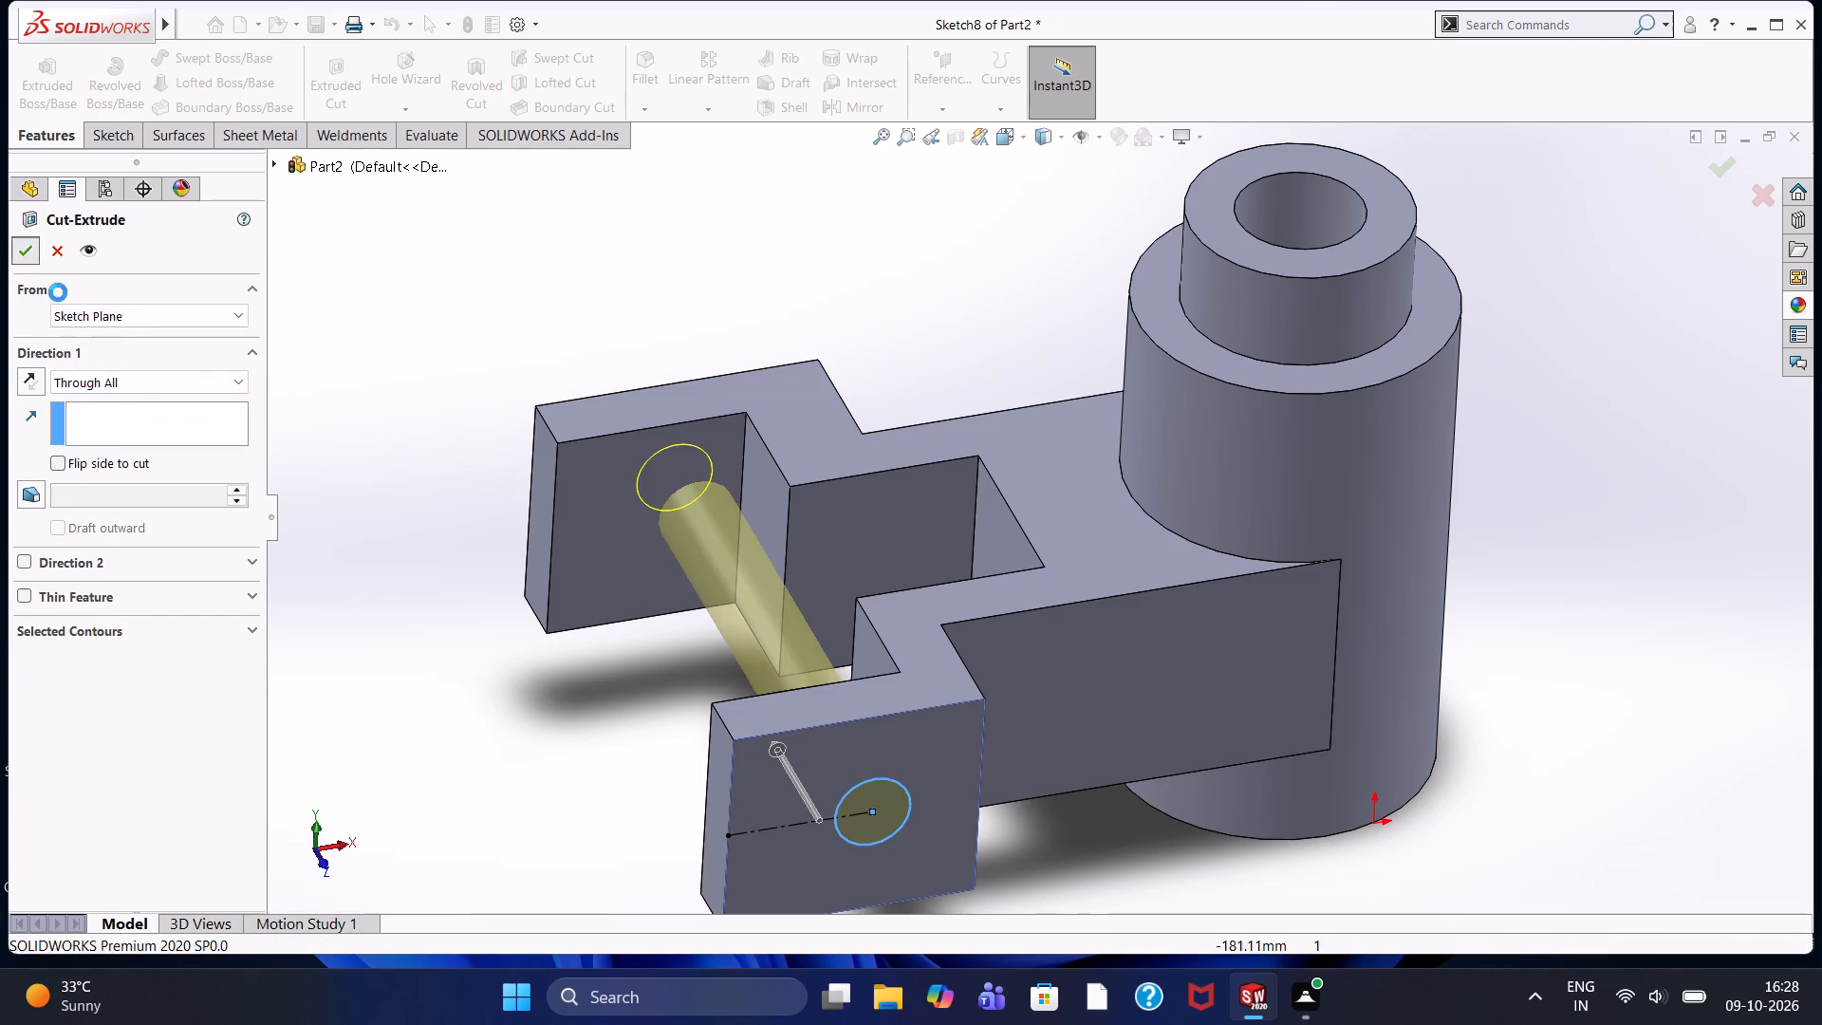
left_click(340, 463)
Examine the bracket from several angles, checking the circular cut in both arms.
middle_click_drag(356, 454, 323, 396)
middle_click_drag(456, 430, 640, 744)
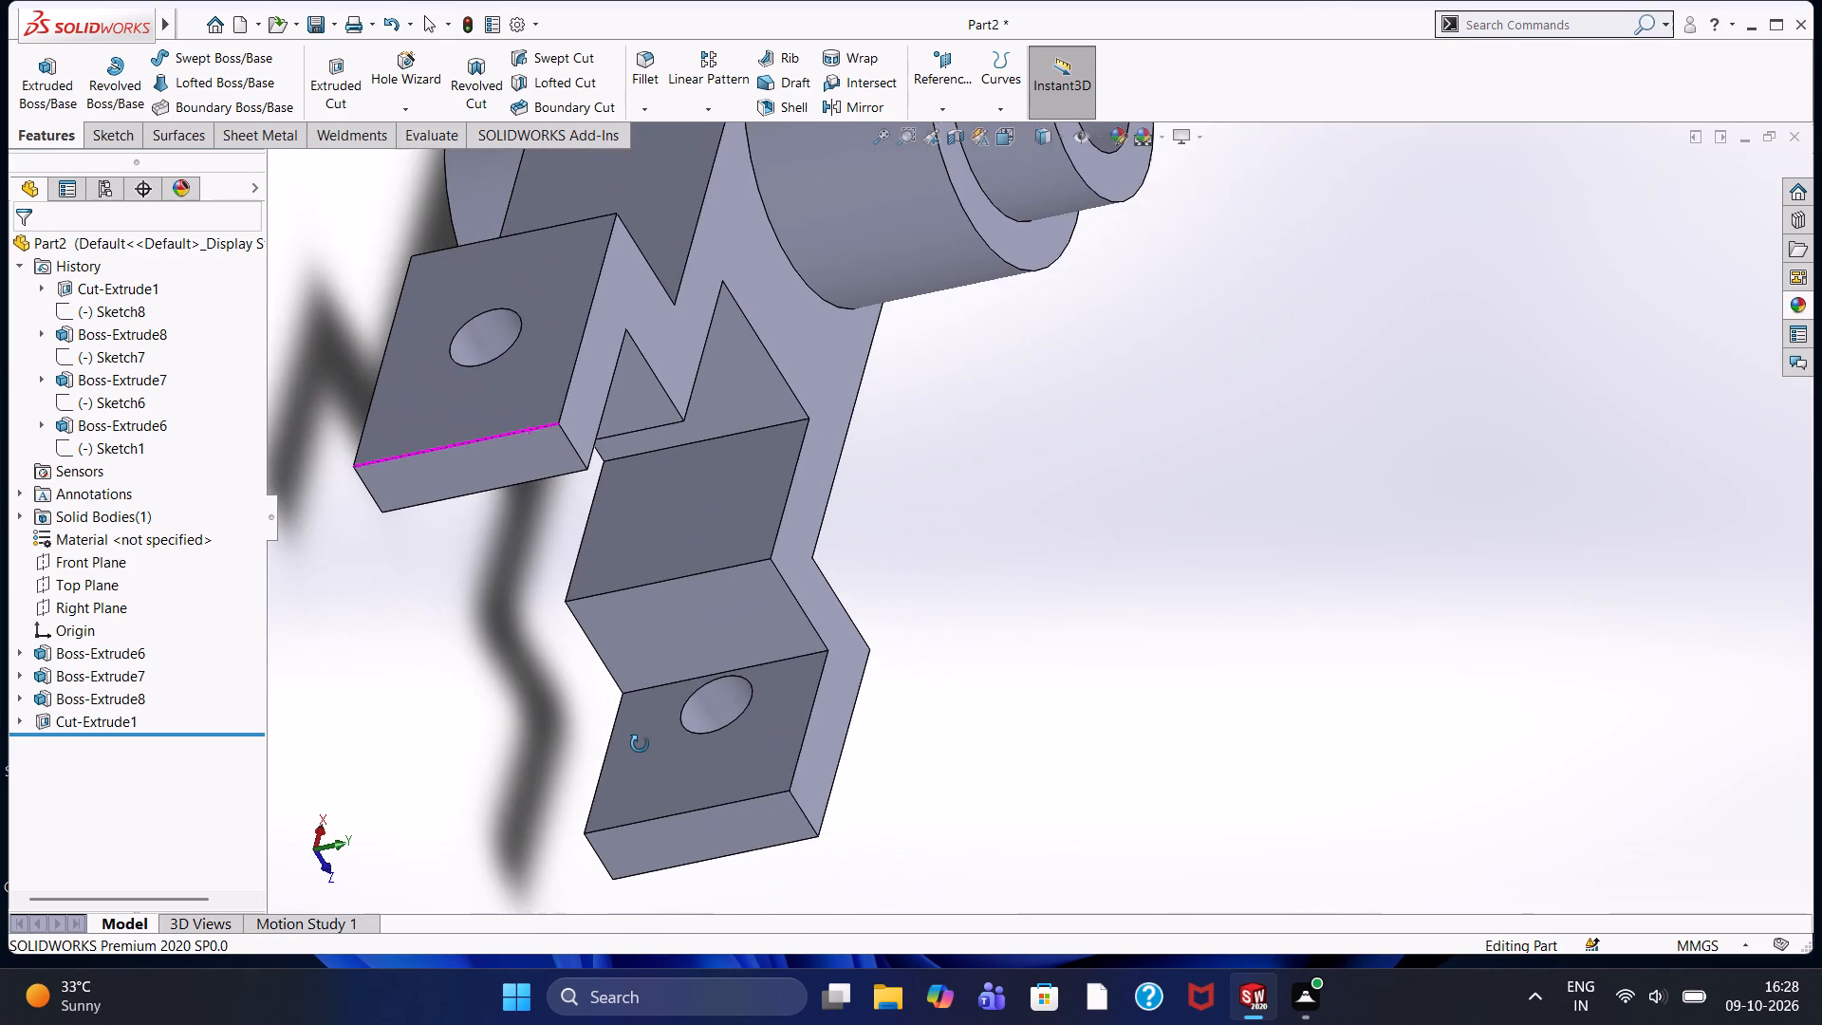
middle_click_drag(640, 744, 641, 744)
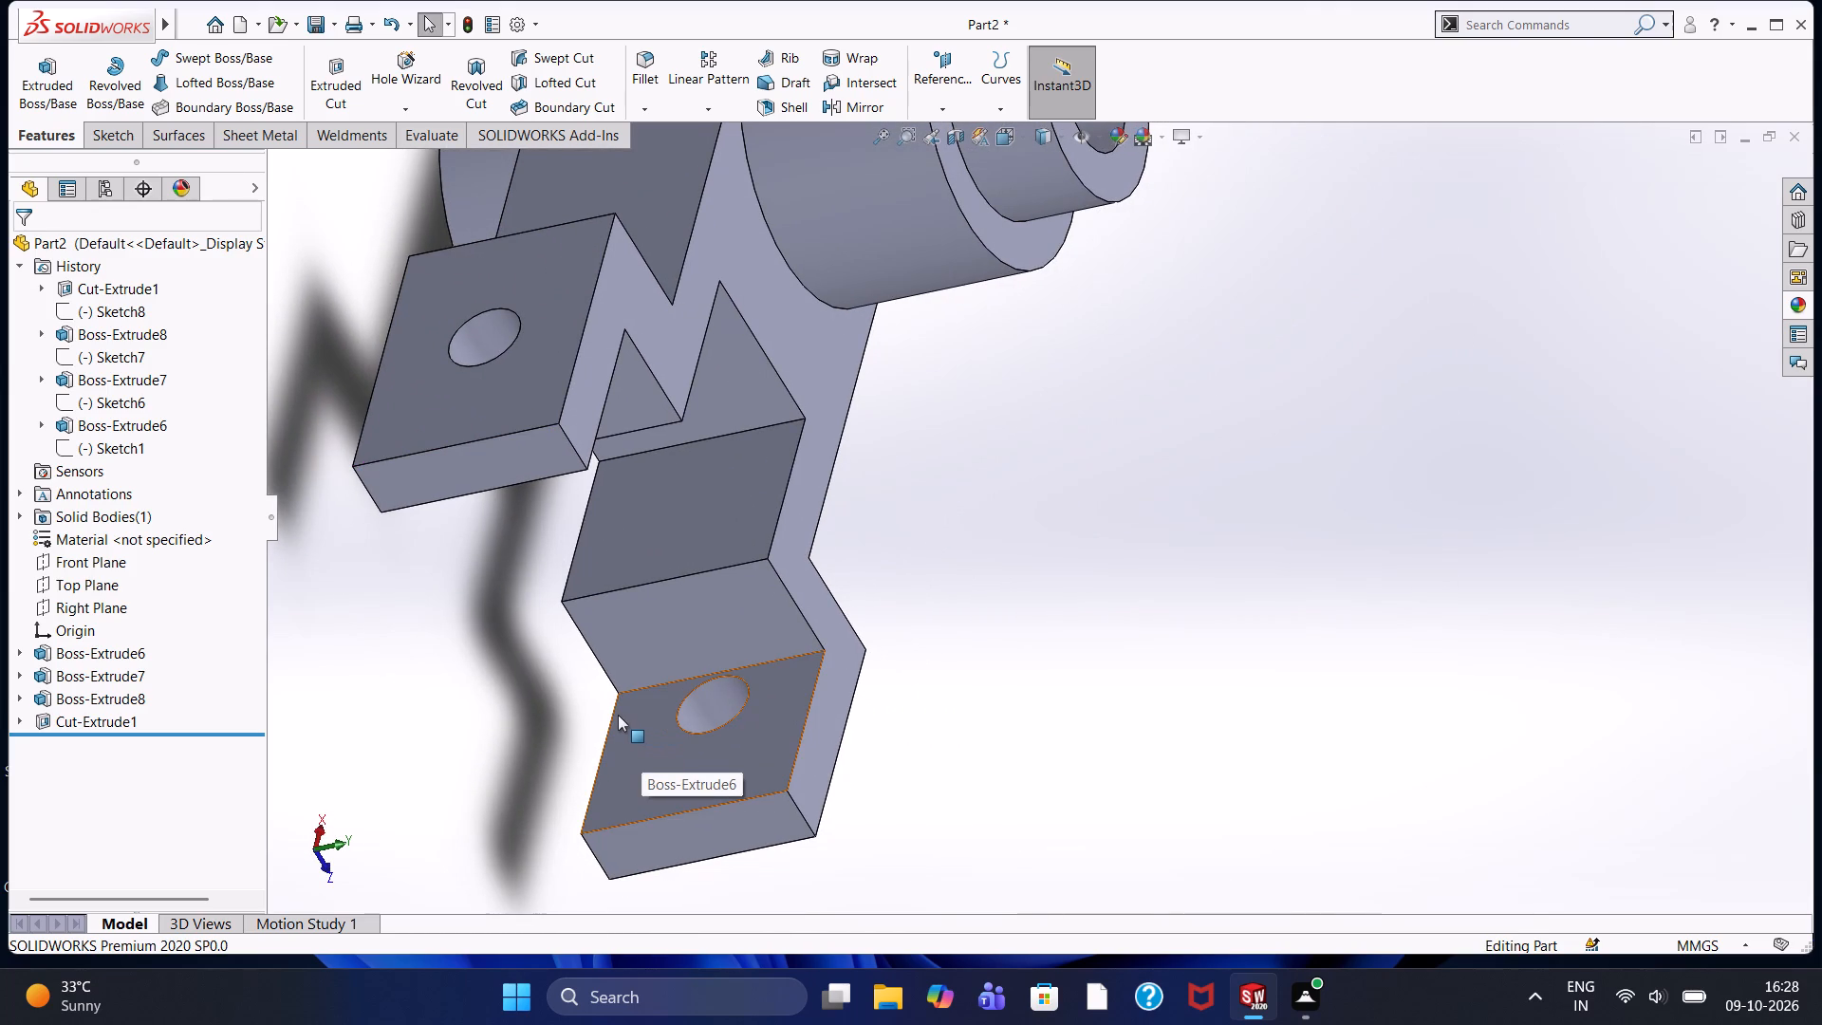
scroll(1073, 798, "down", 1)
scroll(1071, 789, "up", 1)
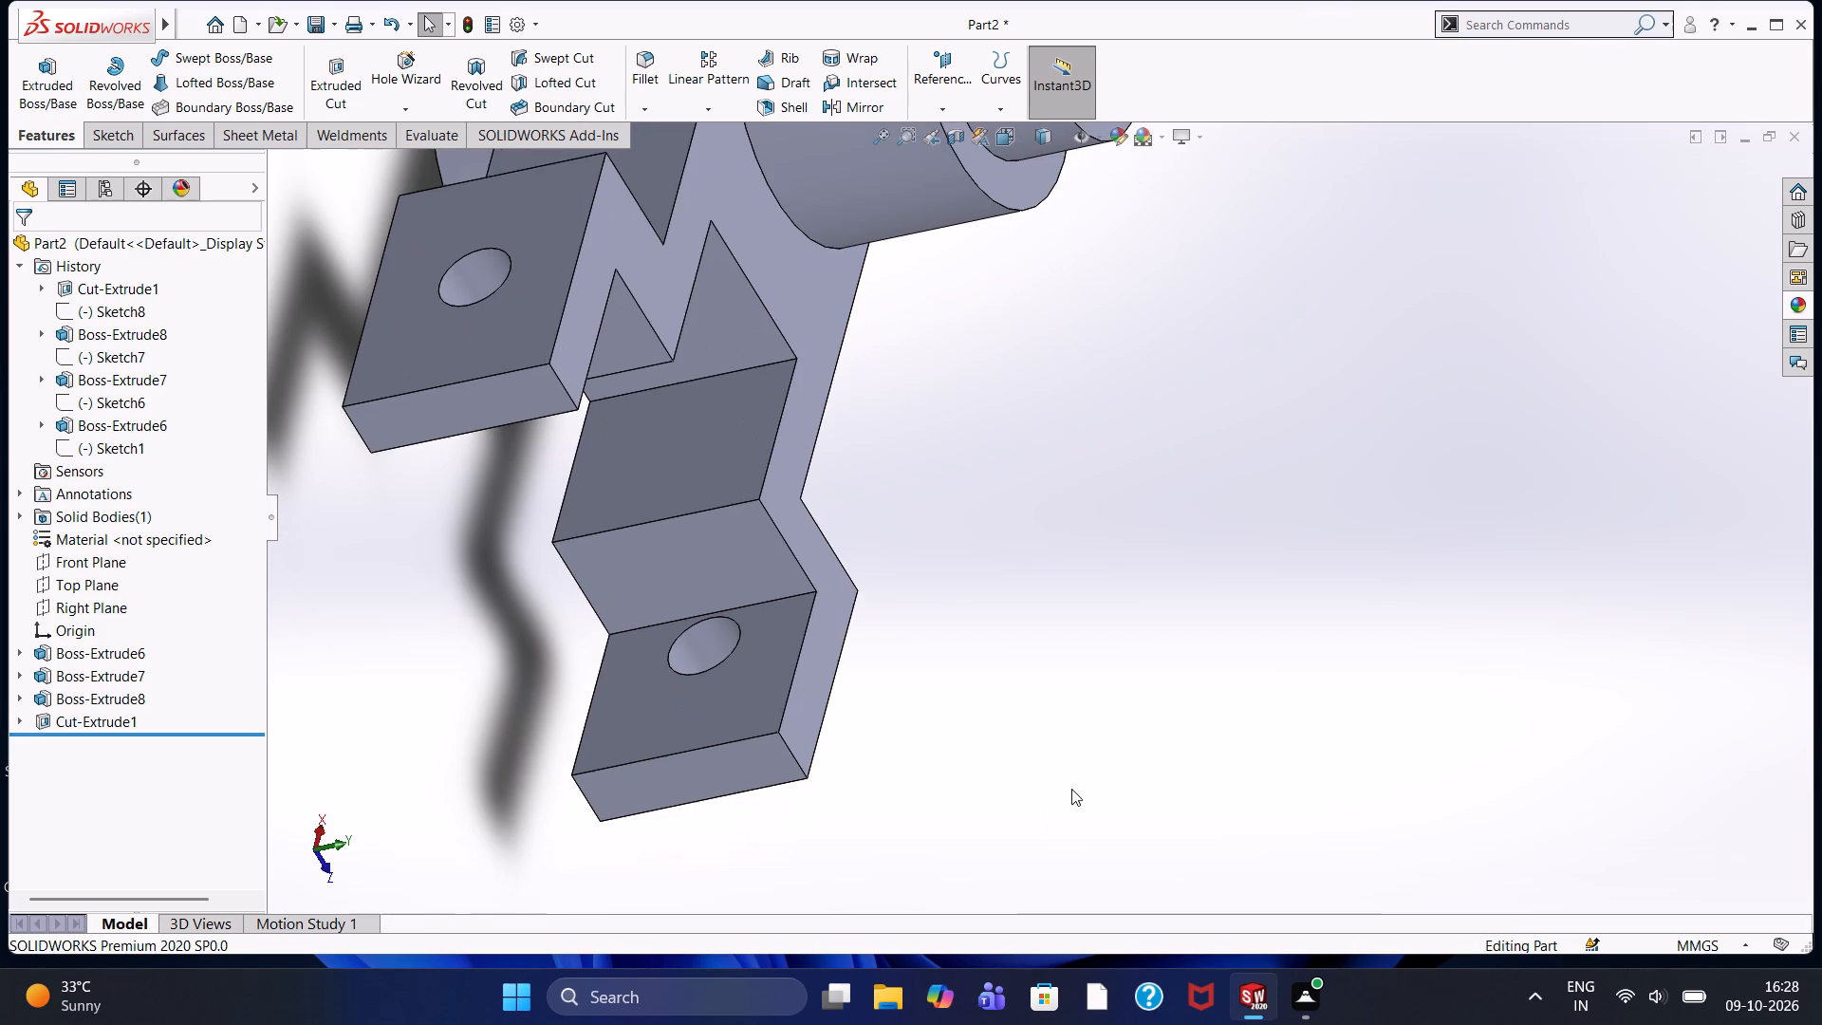
scroll(1252, 451, "up", 2)
scroll(1102, 406, "up", 1)
middle_click_drag(1110, 442, 1010, 384)
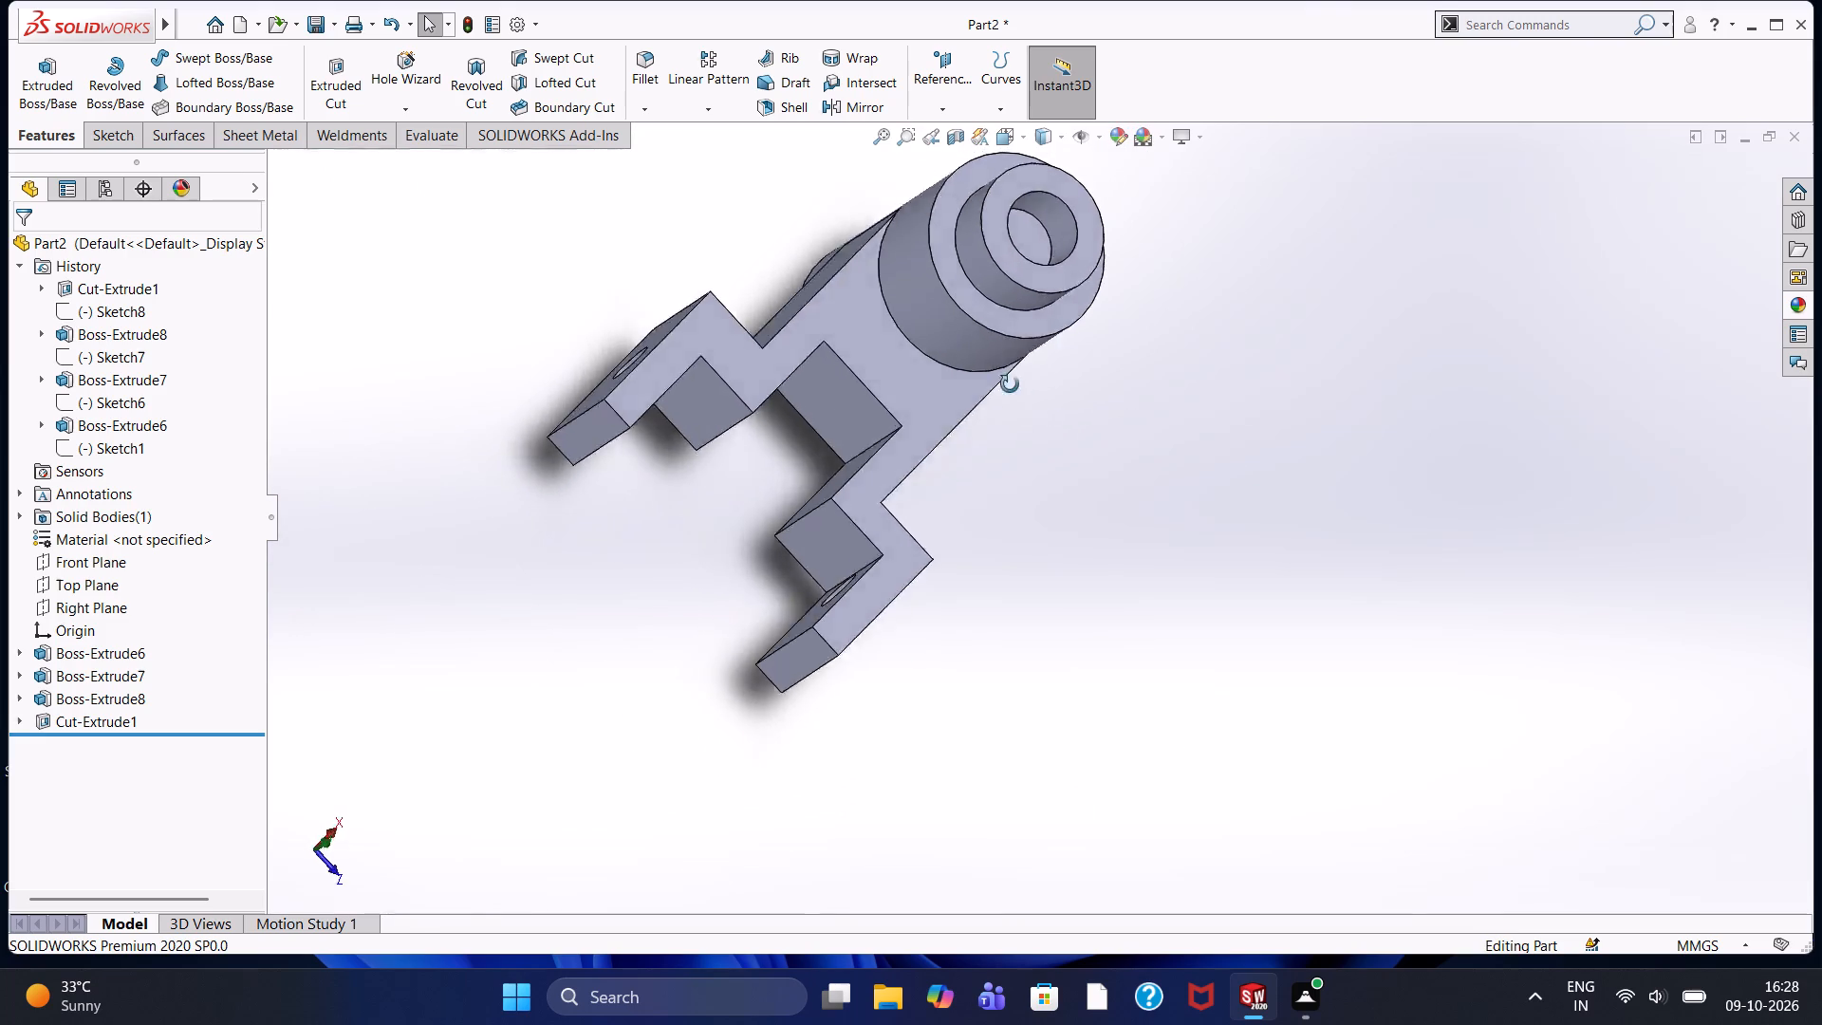
middle_click_drag(1010, 384, 927, 233)
scroll(957, 547, "down", 1)
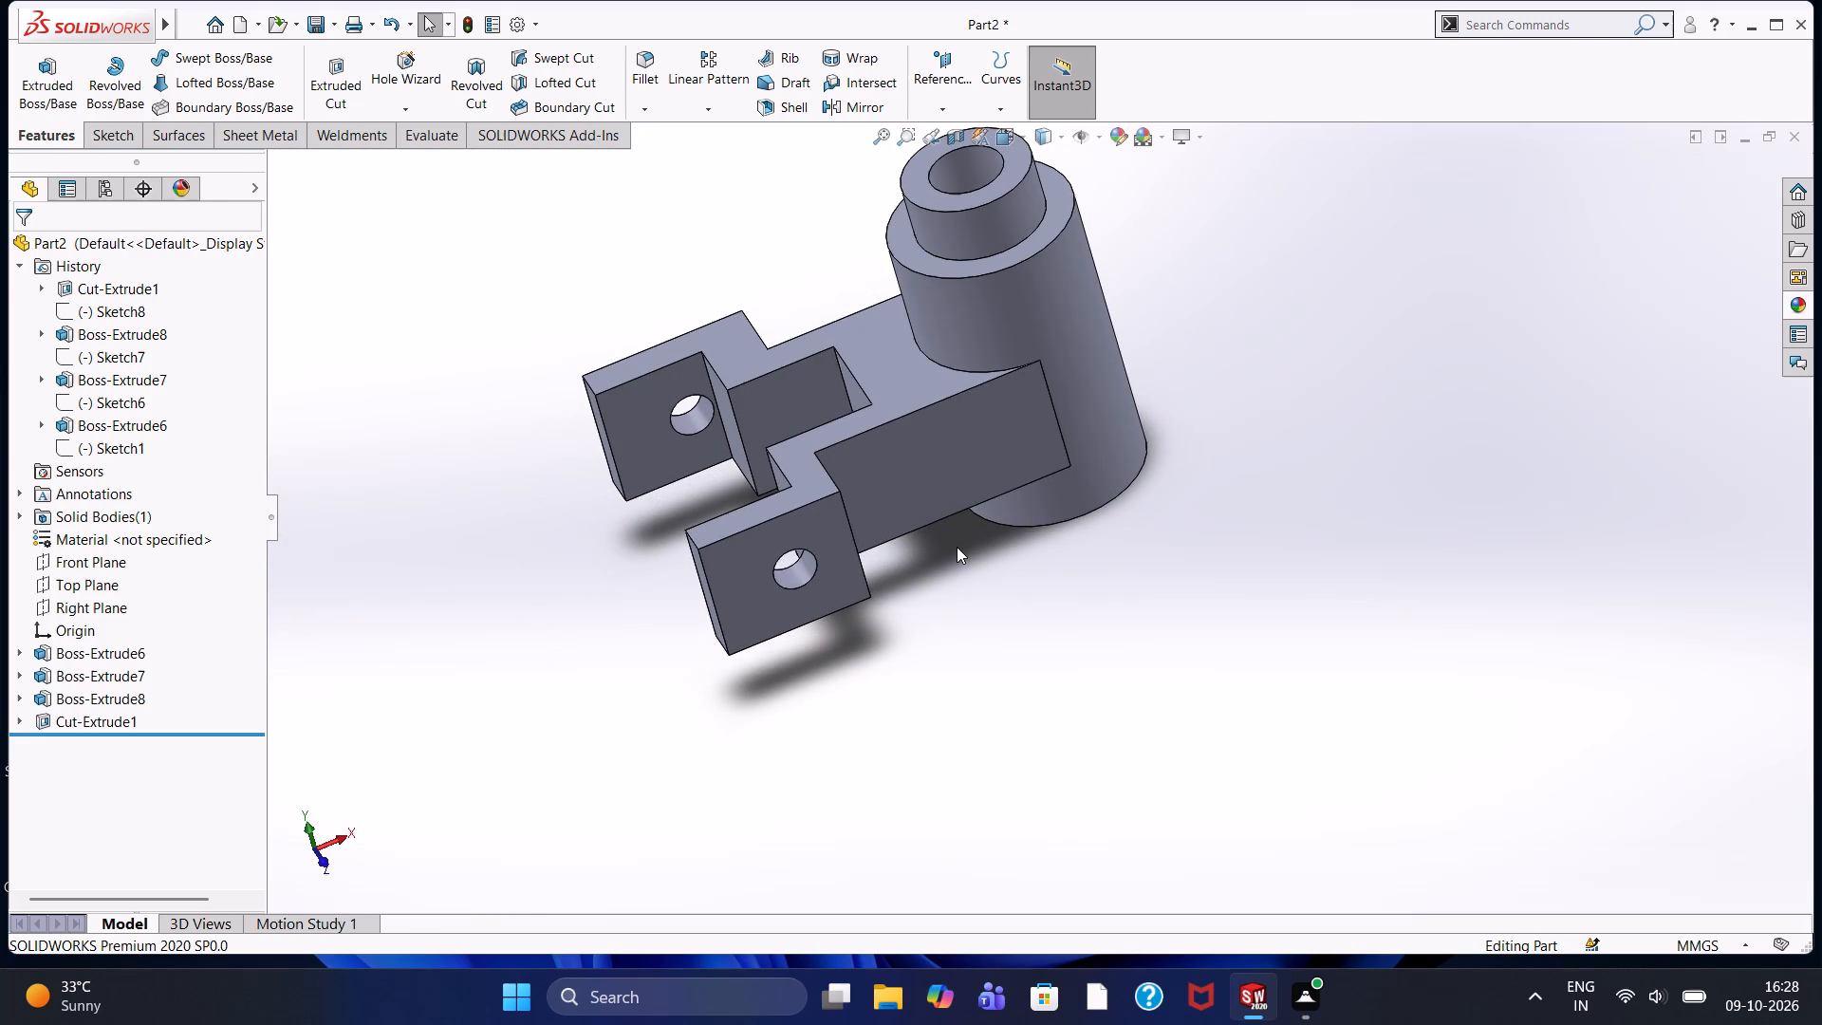
scroll(957, 547, "up", 1)
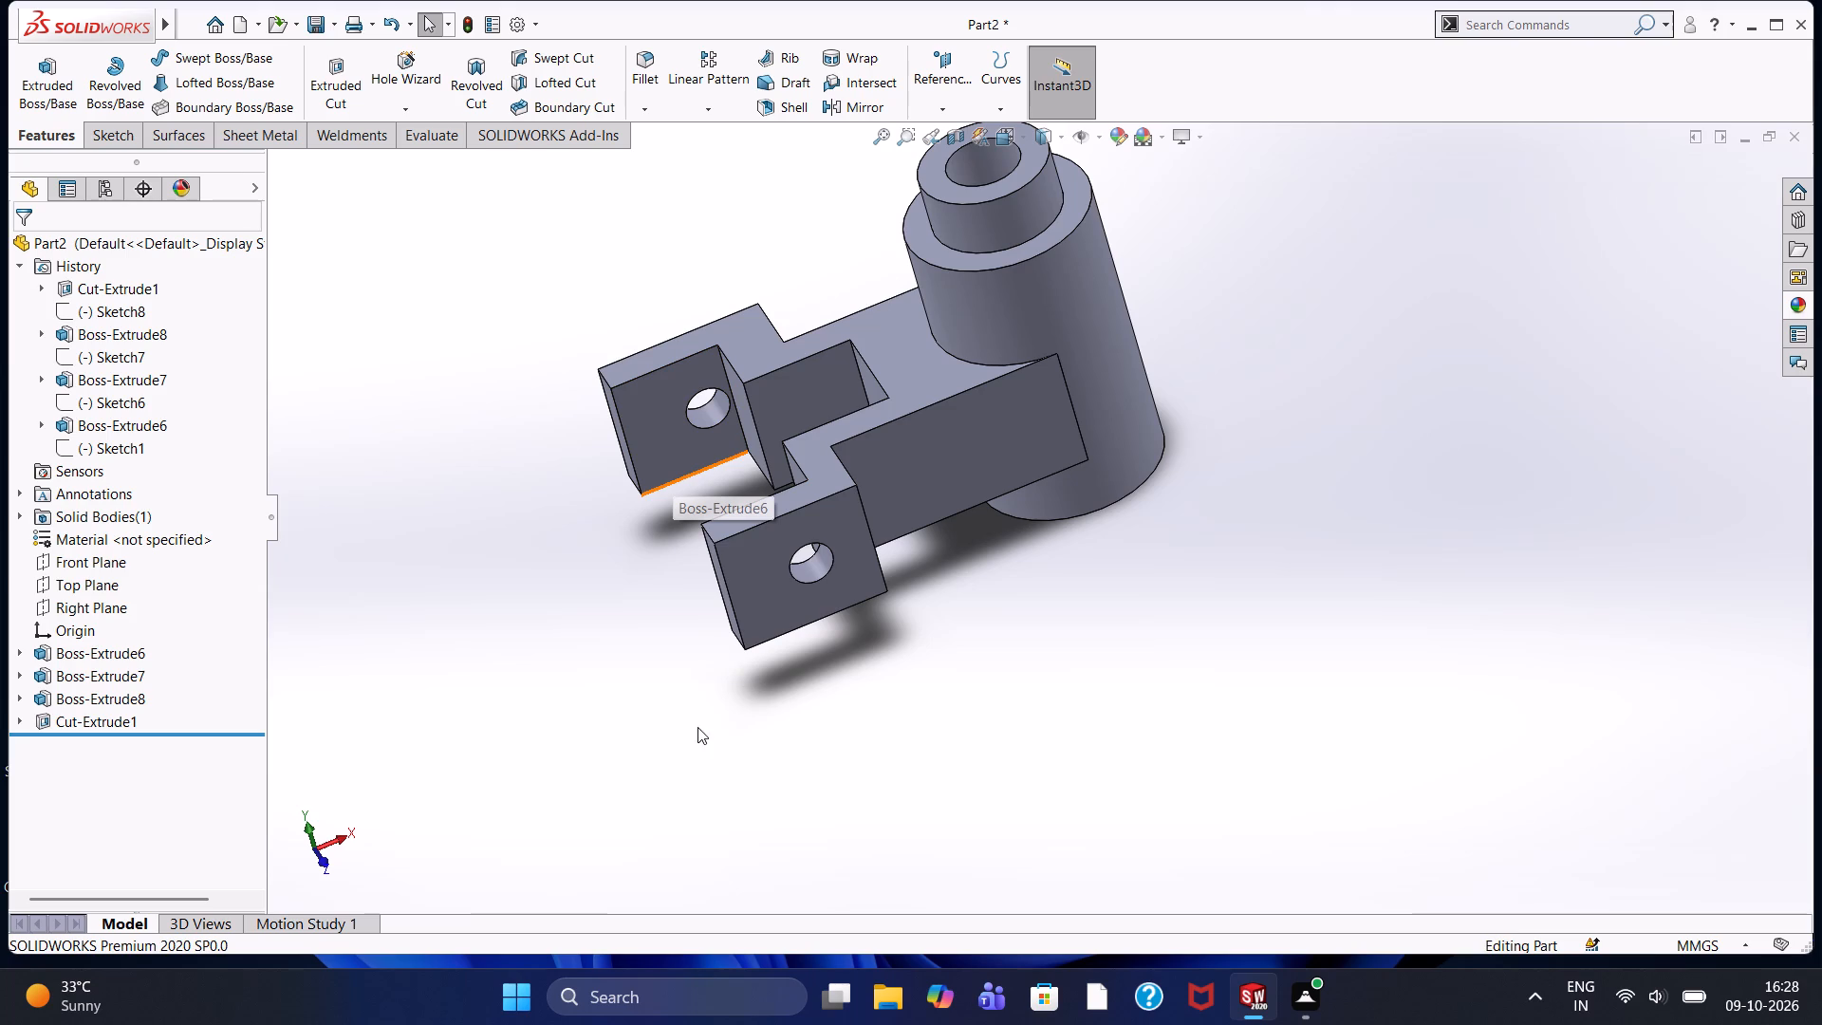
middle_click_drag(737, 727, 705, 577)
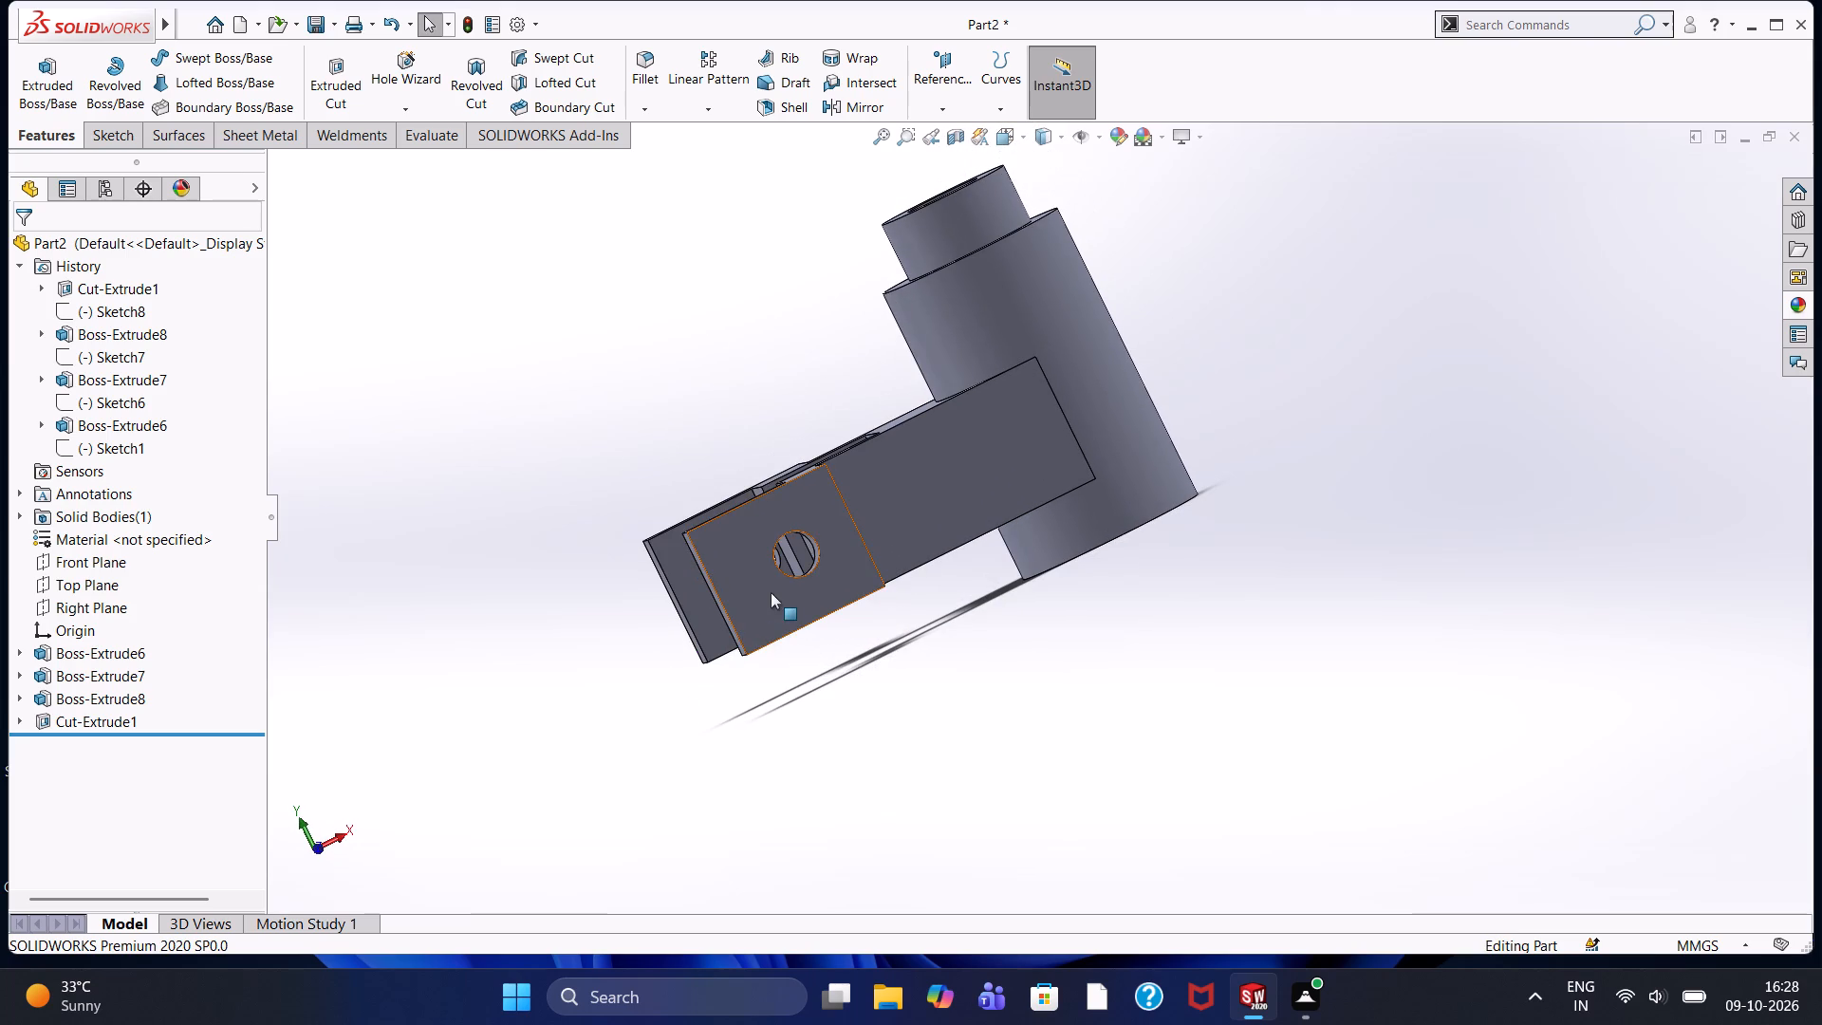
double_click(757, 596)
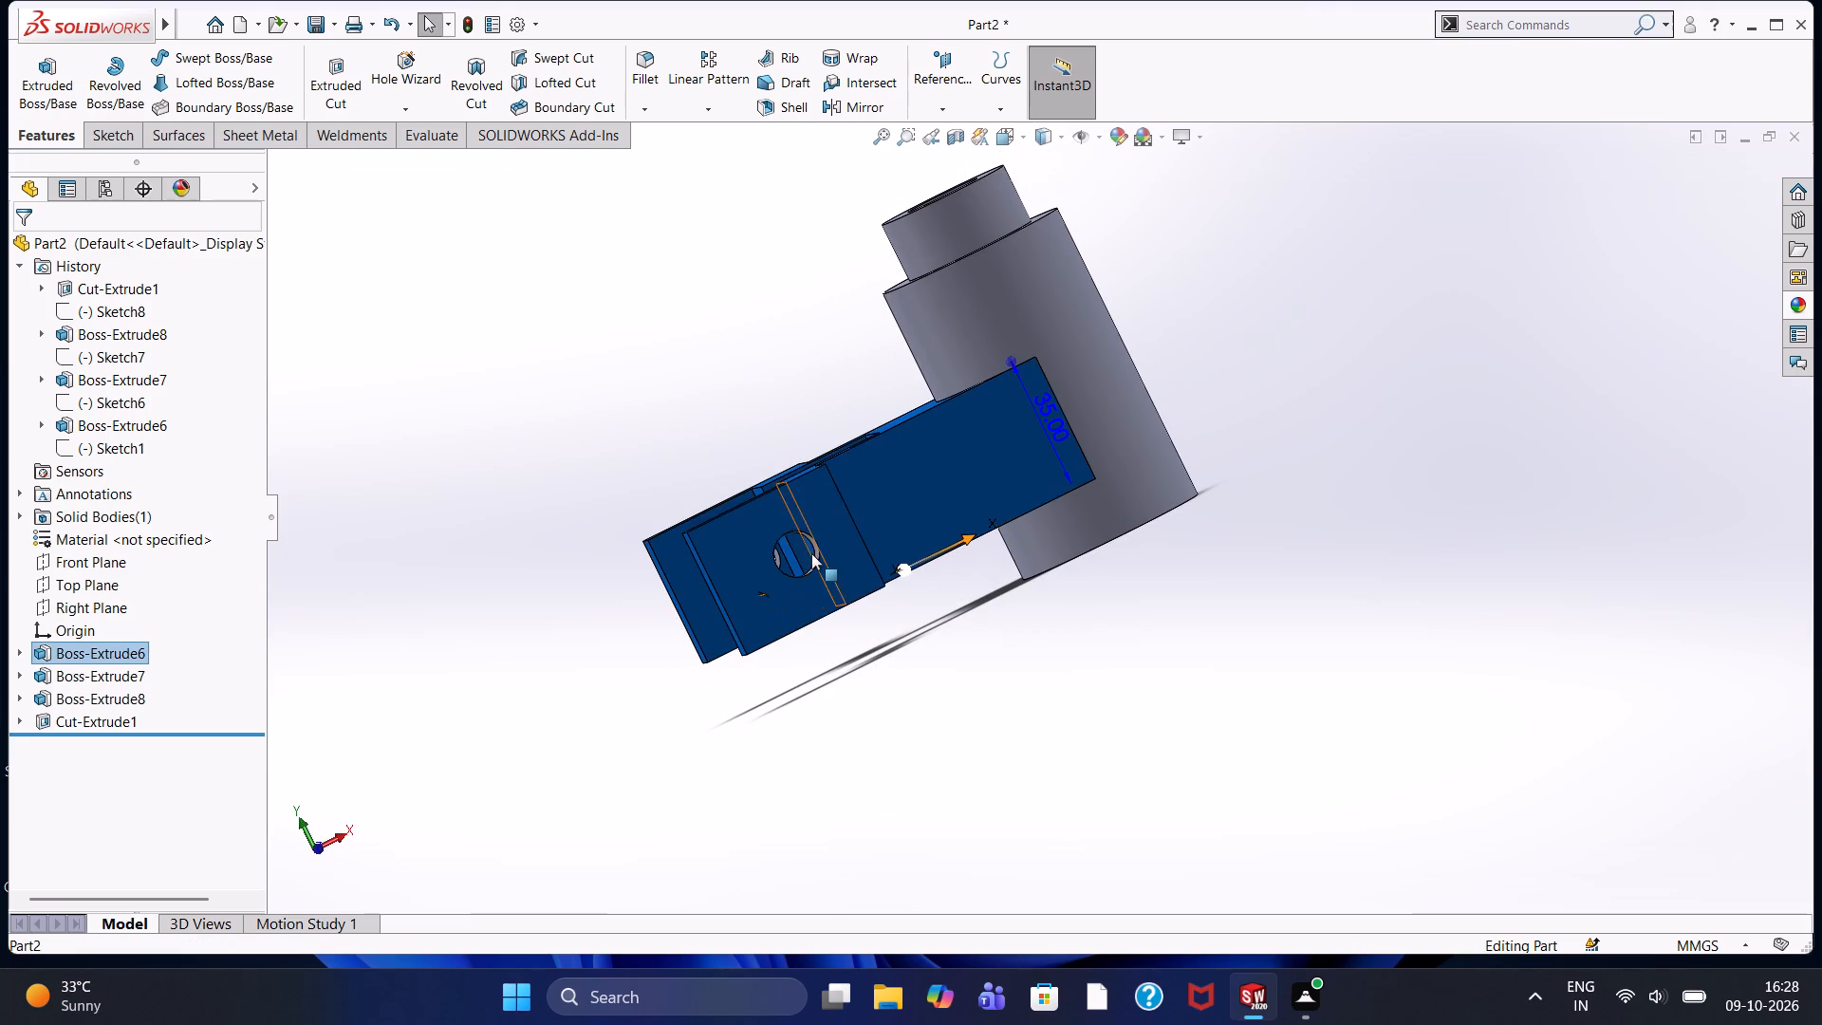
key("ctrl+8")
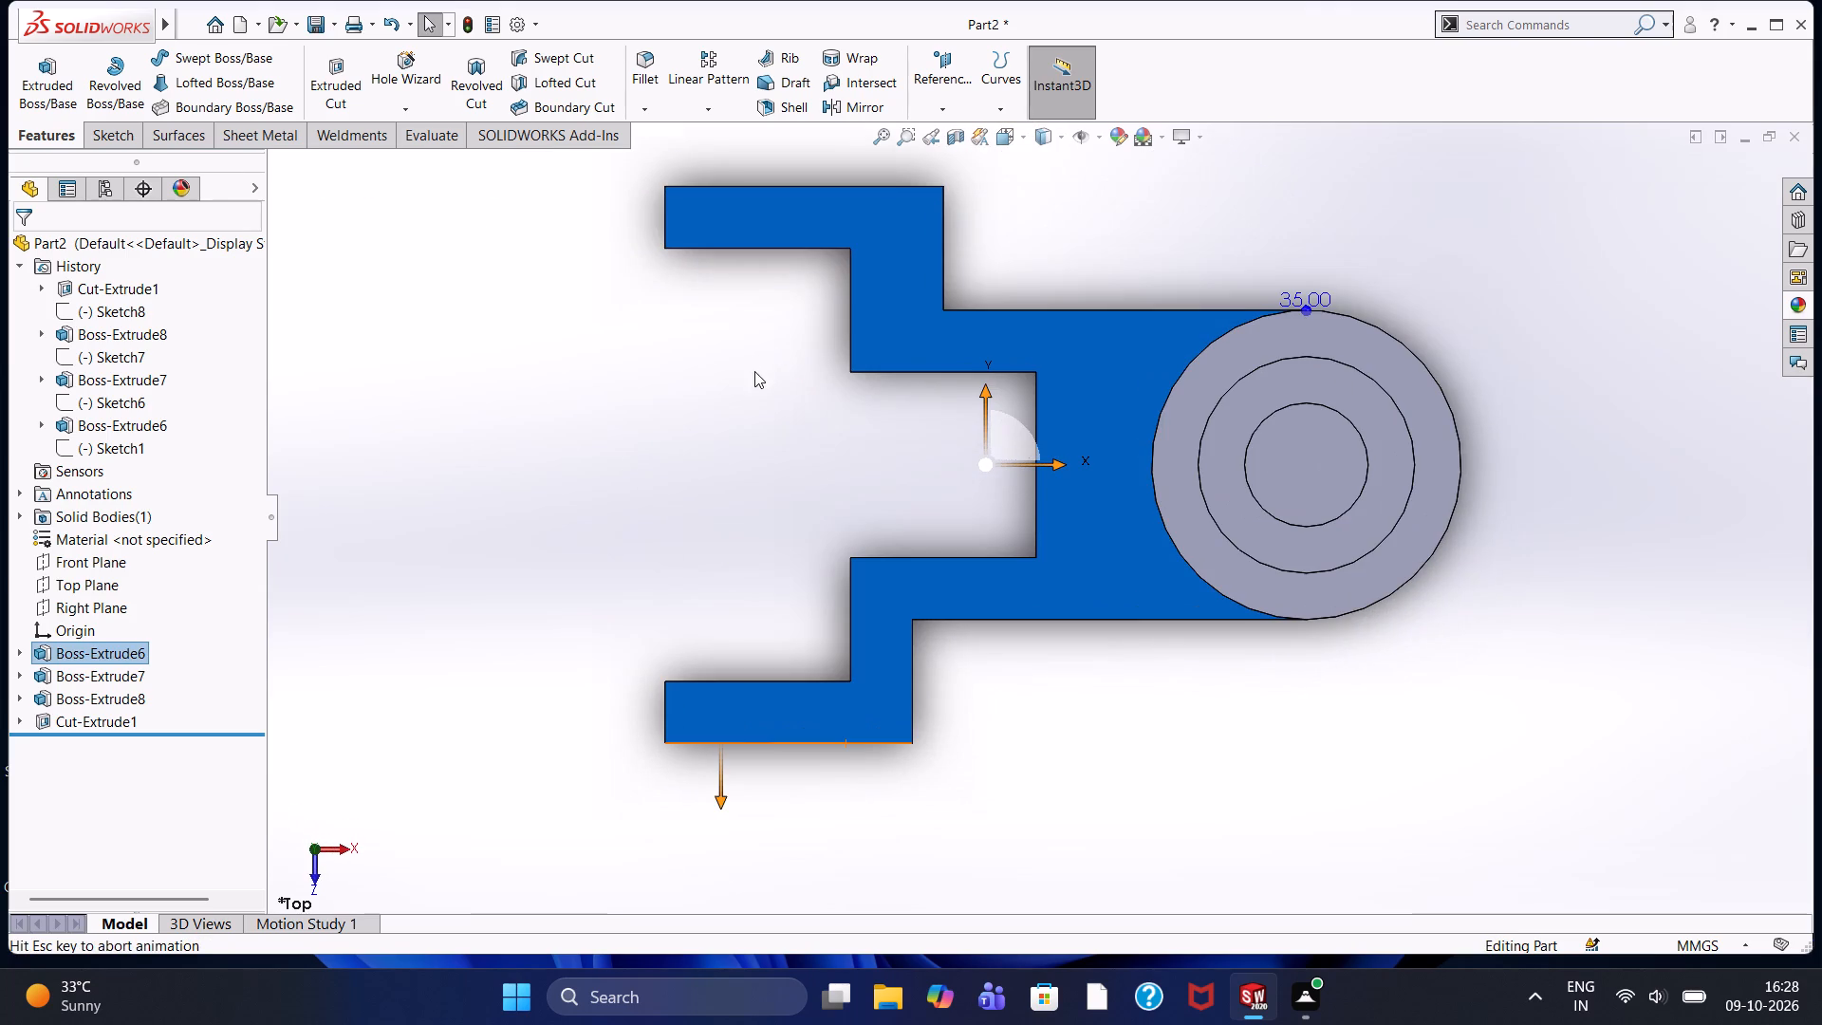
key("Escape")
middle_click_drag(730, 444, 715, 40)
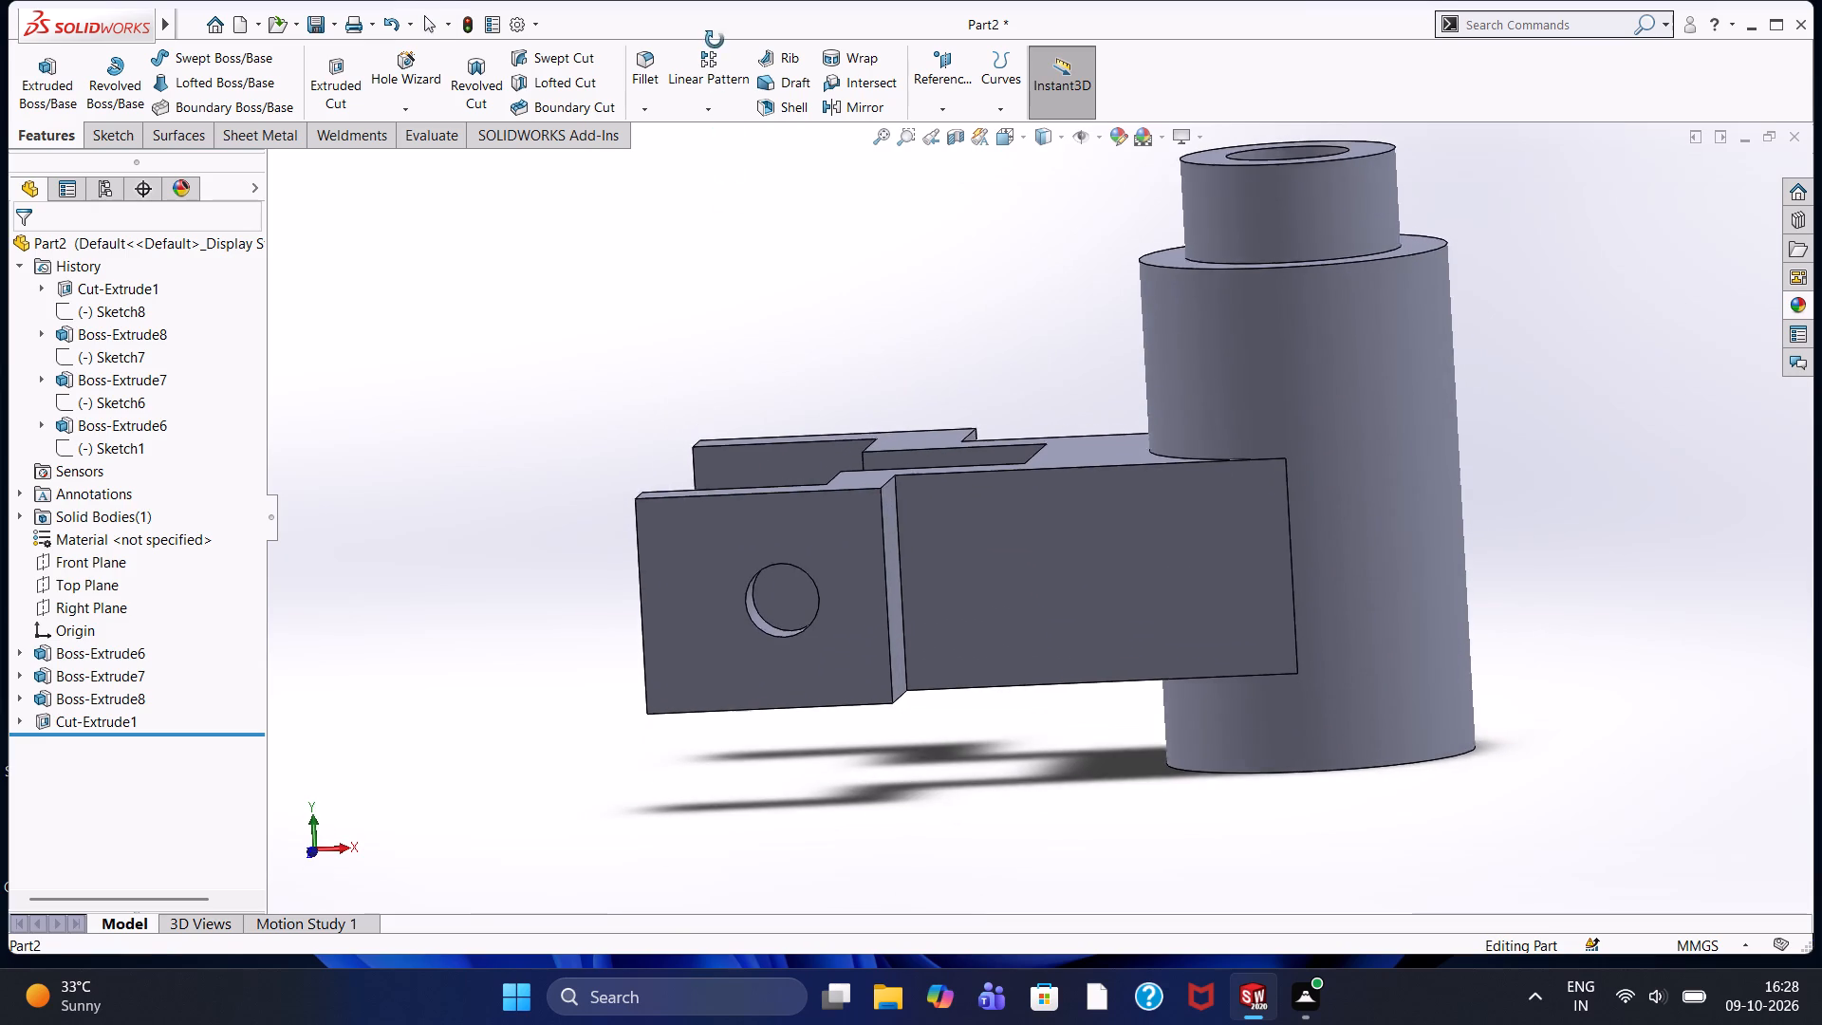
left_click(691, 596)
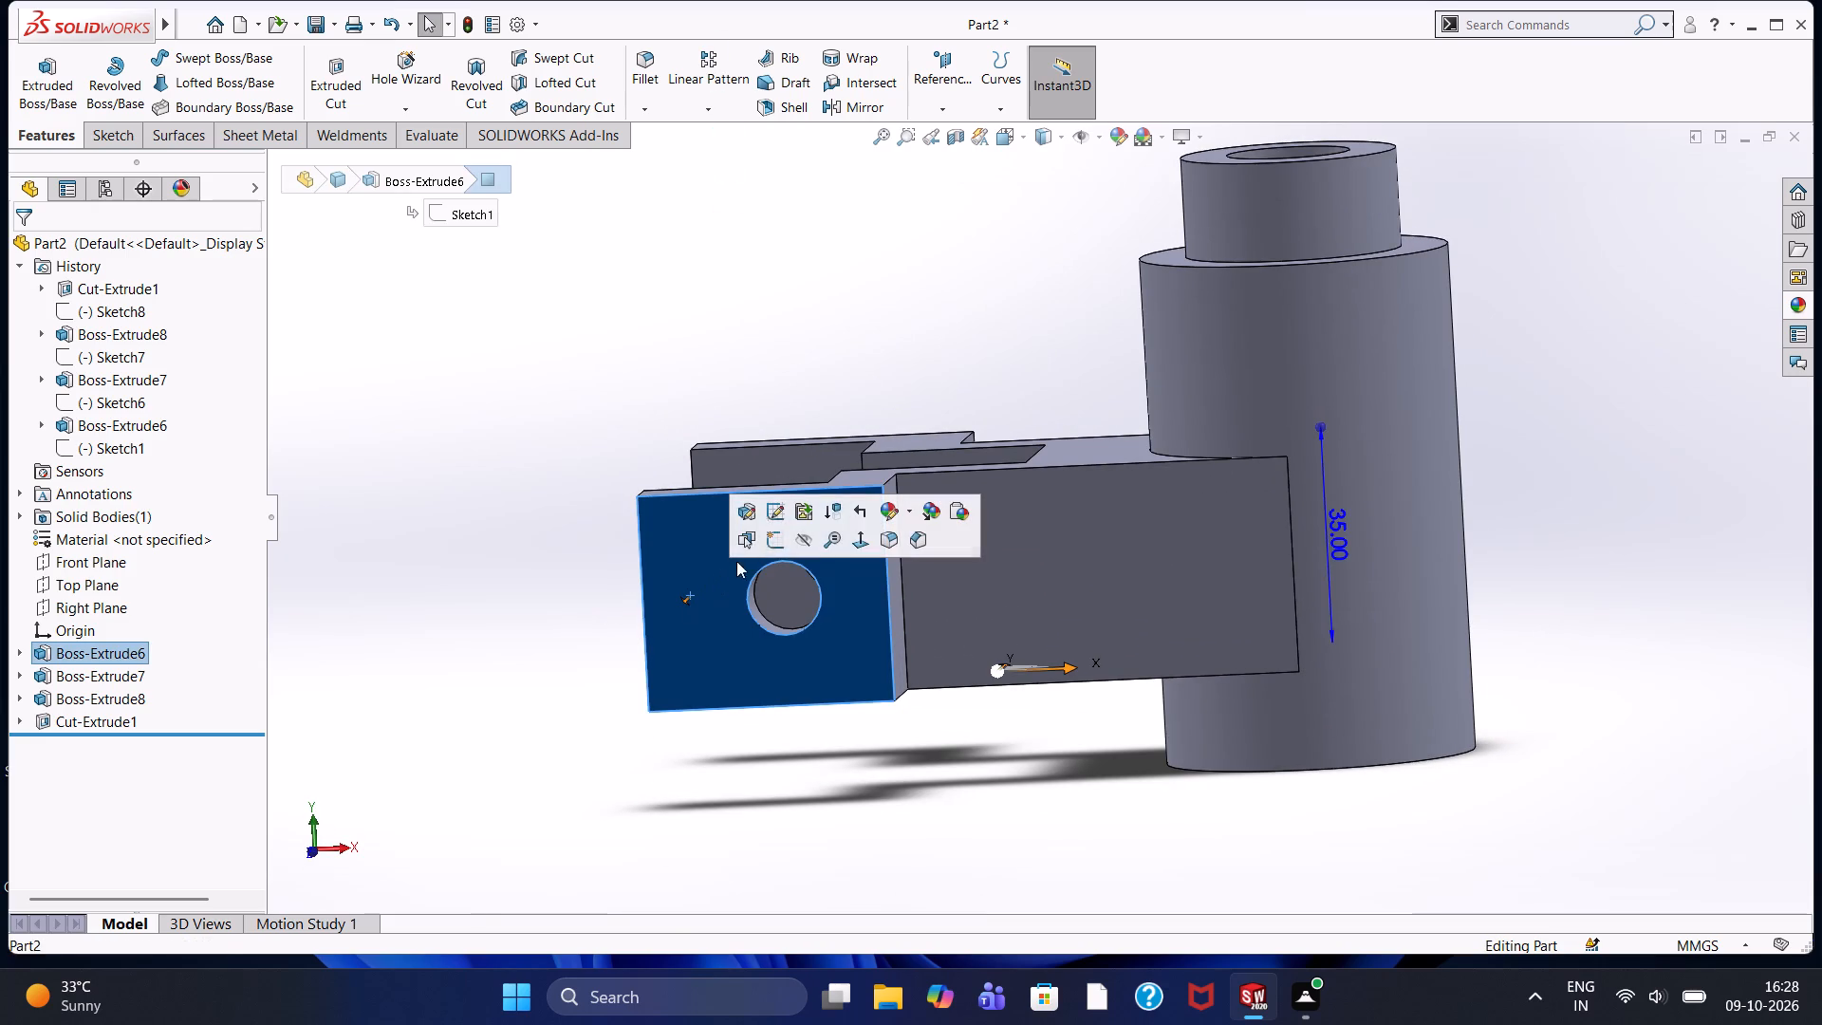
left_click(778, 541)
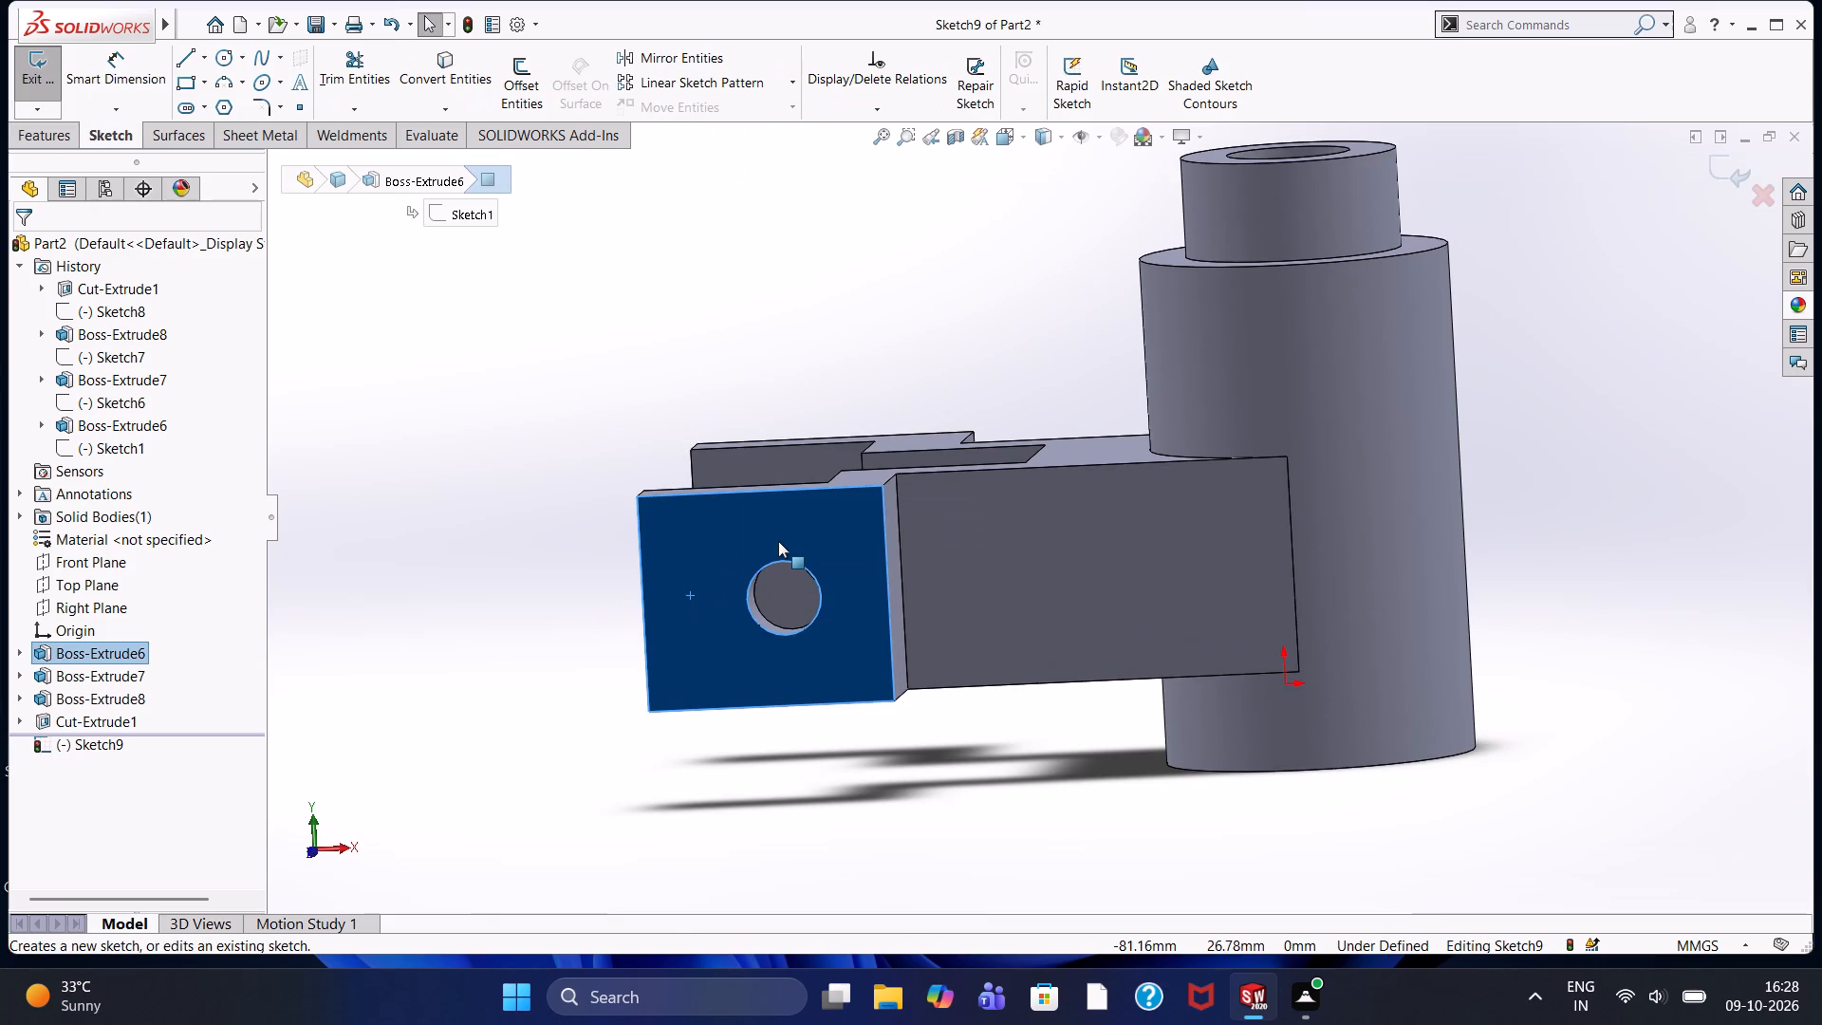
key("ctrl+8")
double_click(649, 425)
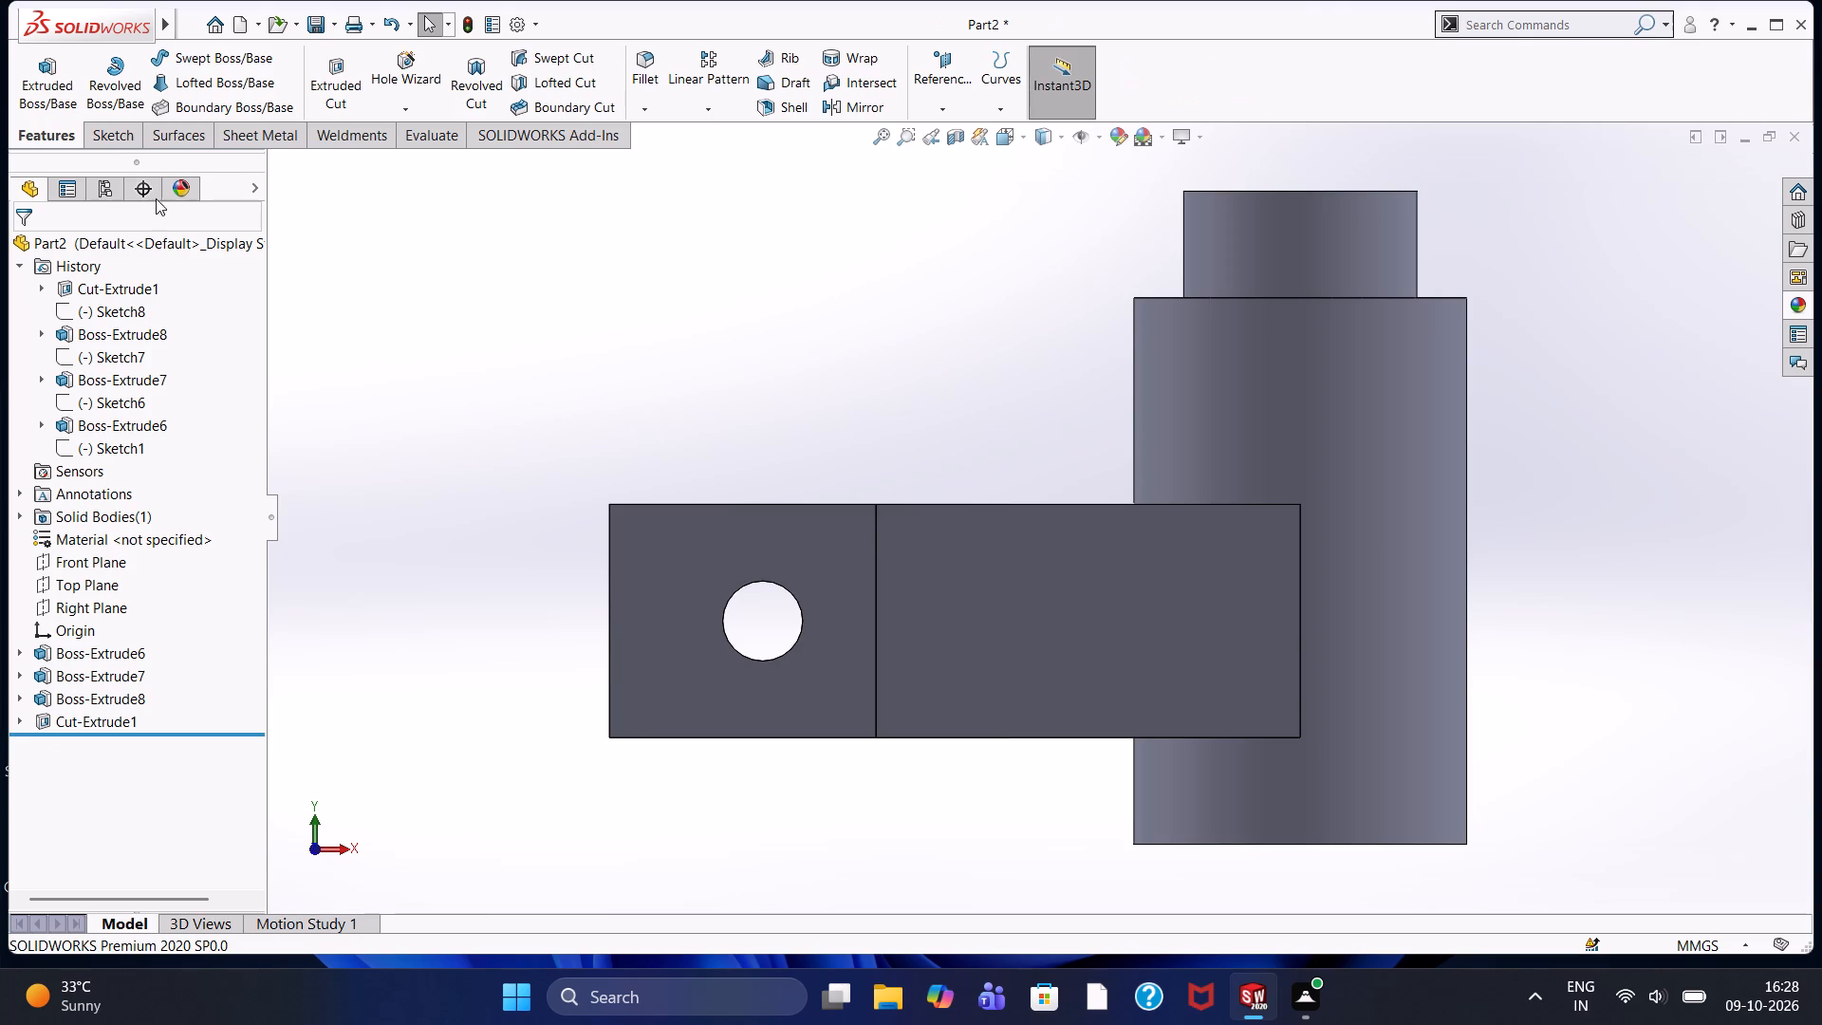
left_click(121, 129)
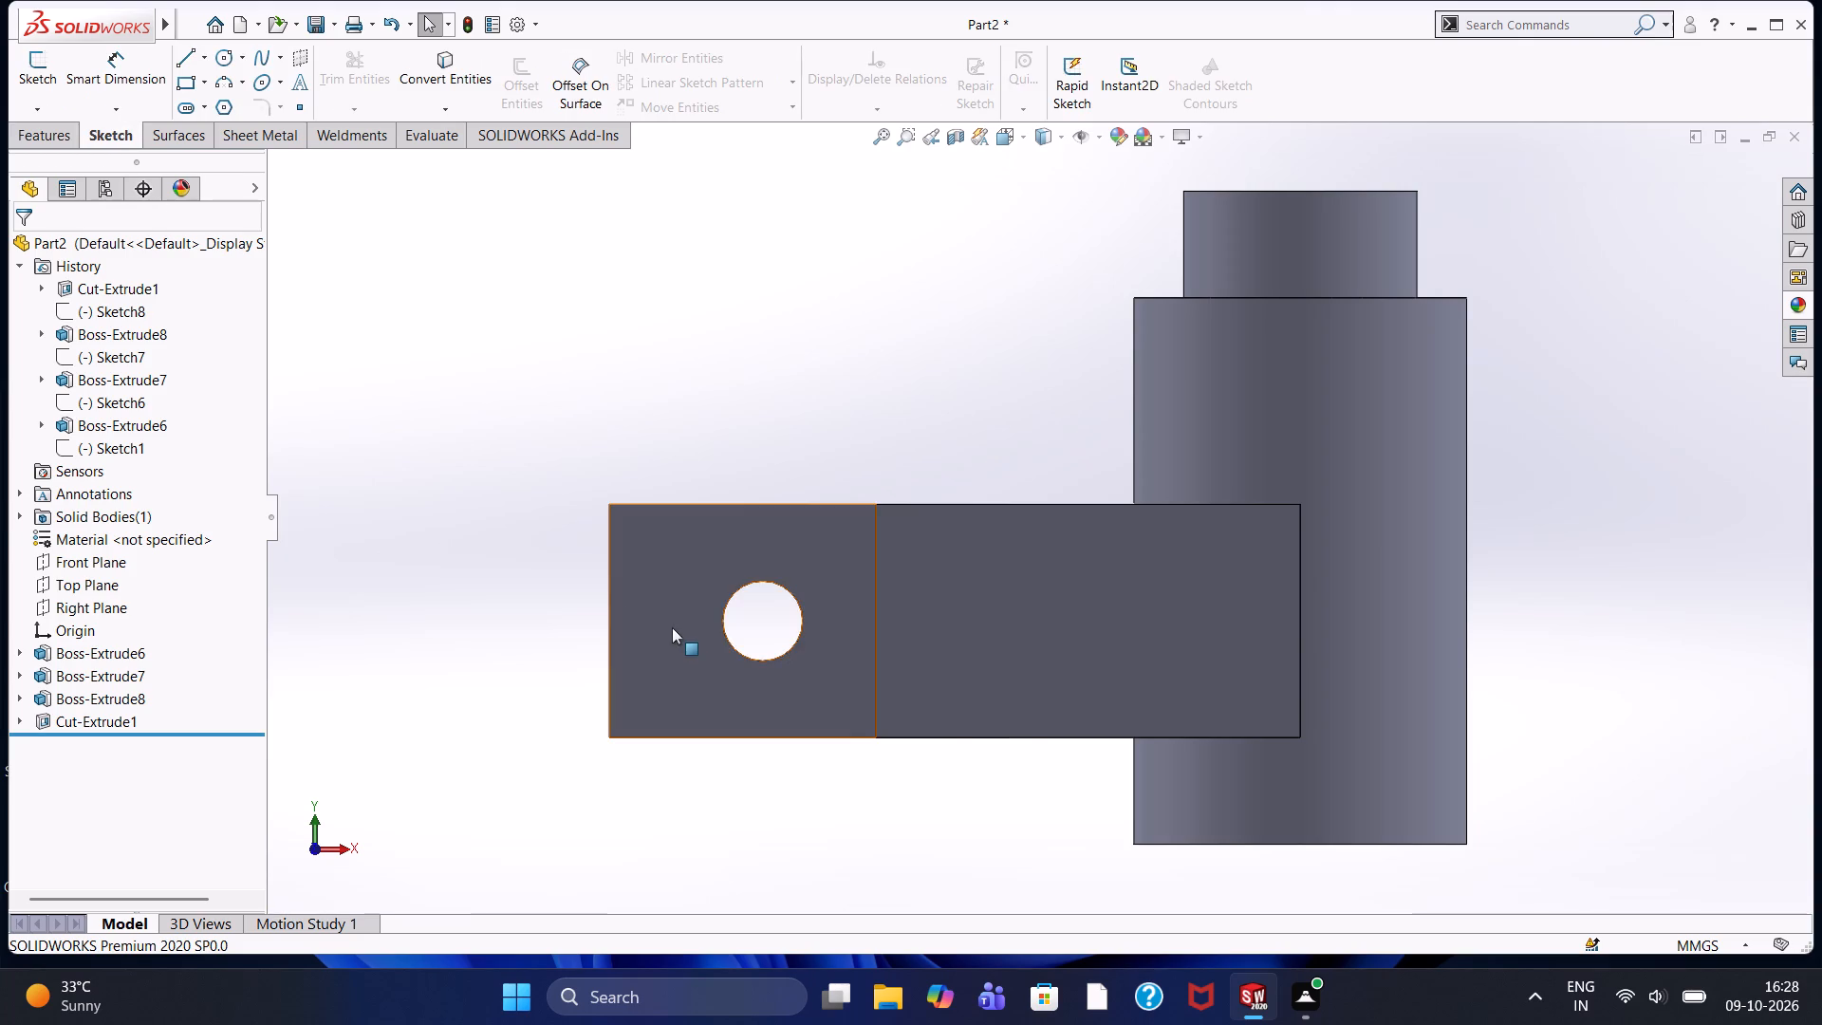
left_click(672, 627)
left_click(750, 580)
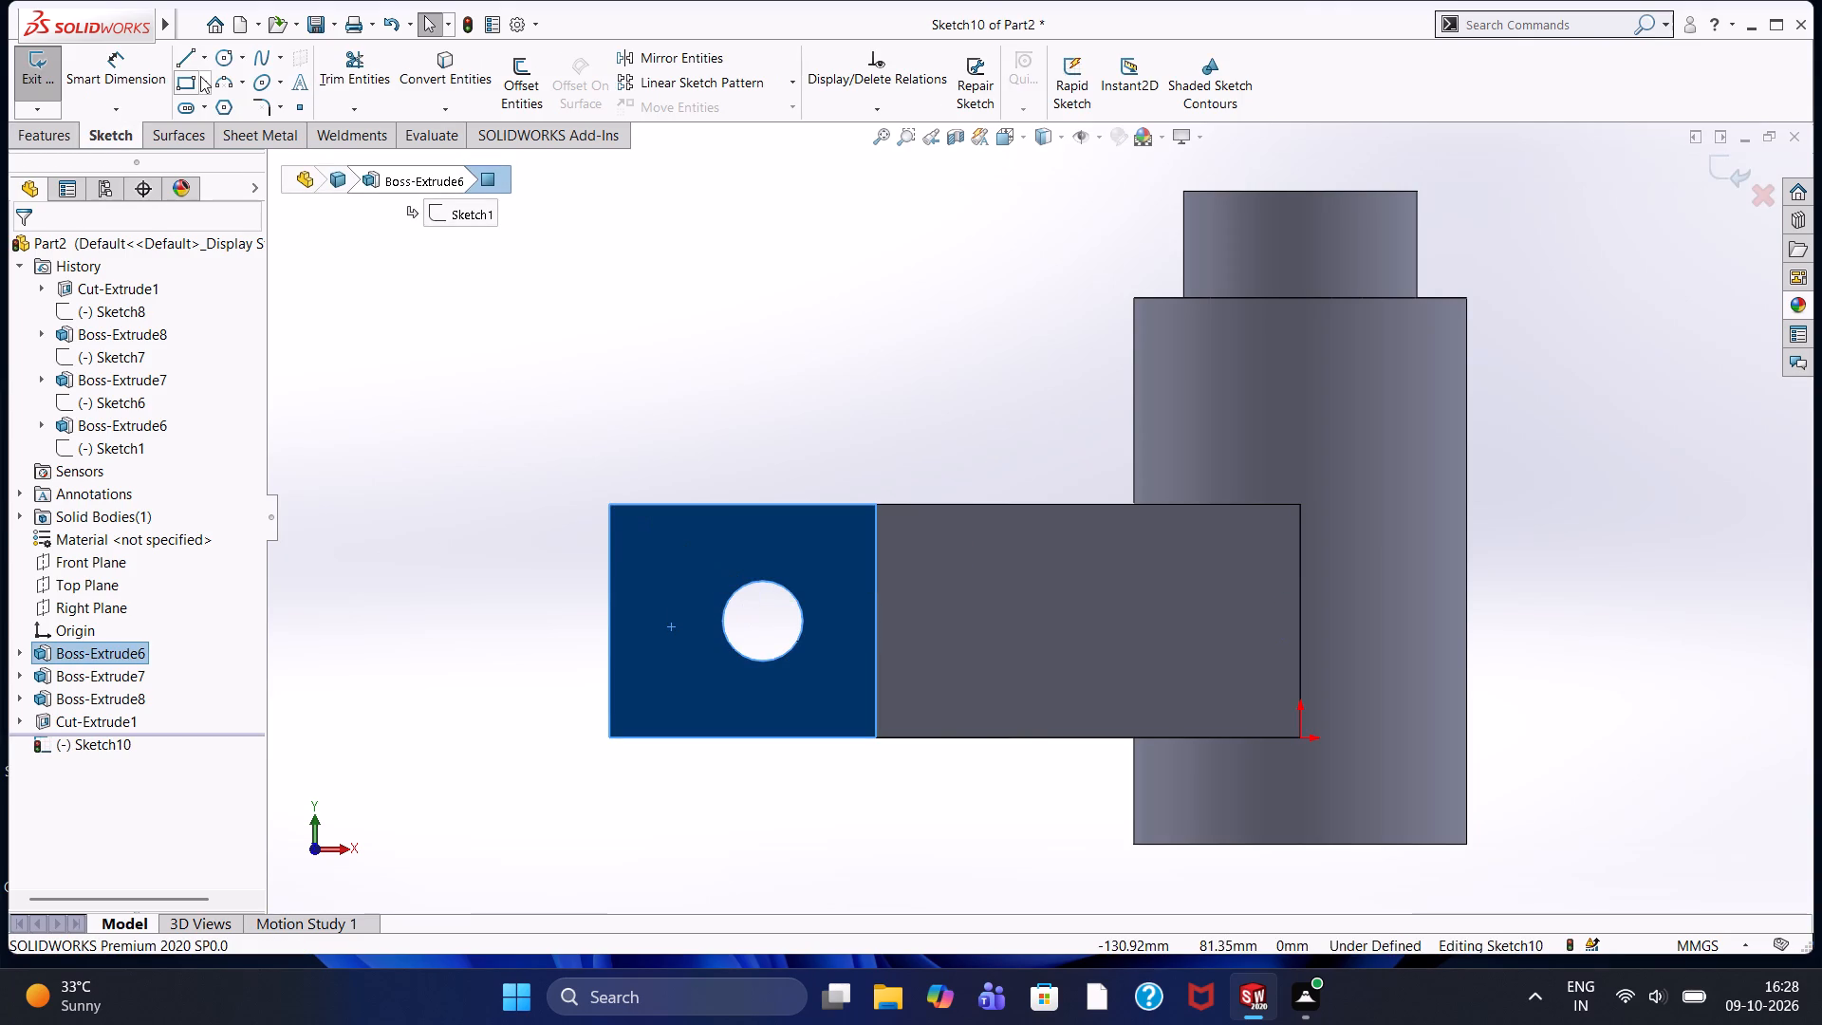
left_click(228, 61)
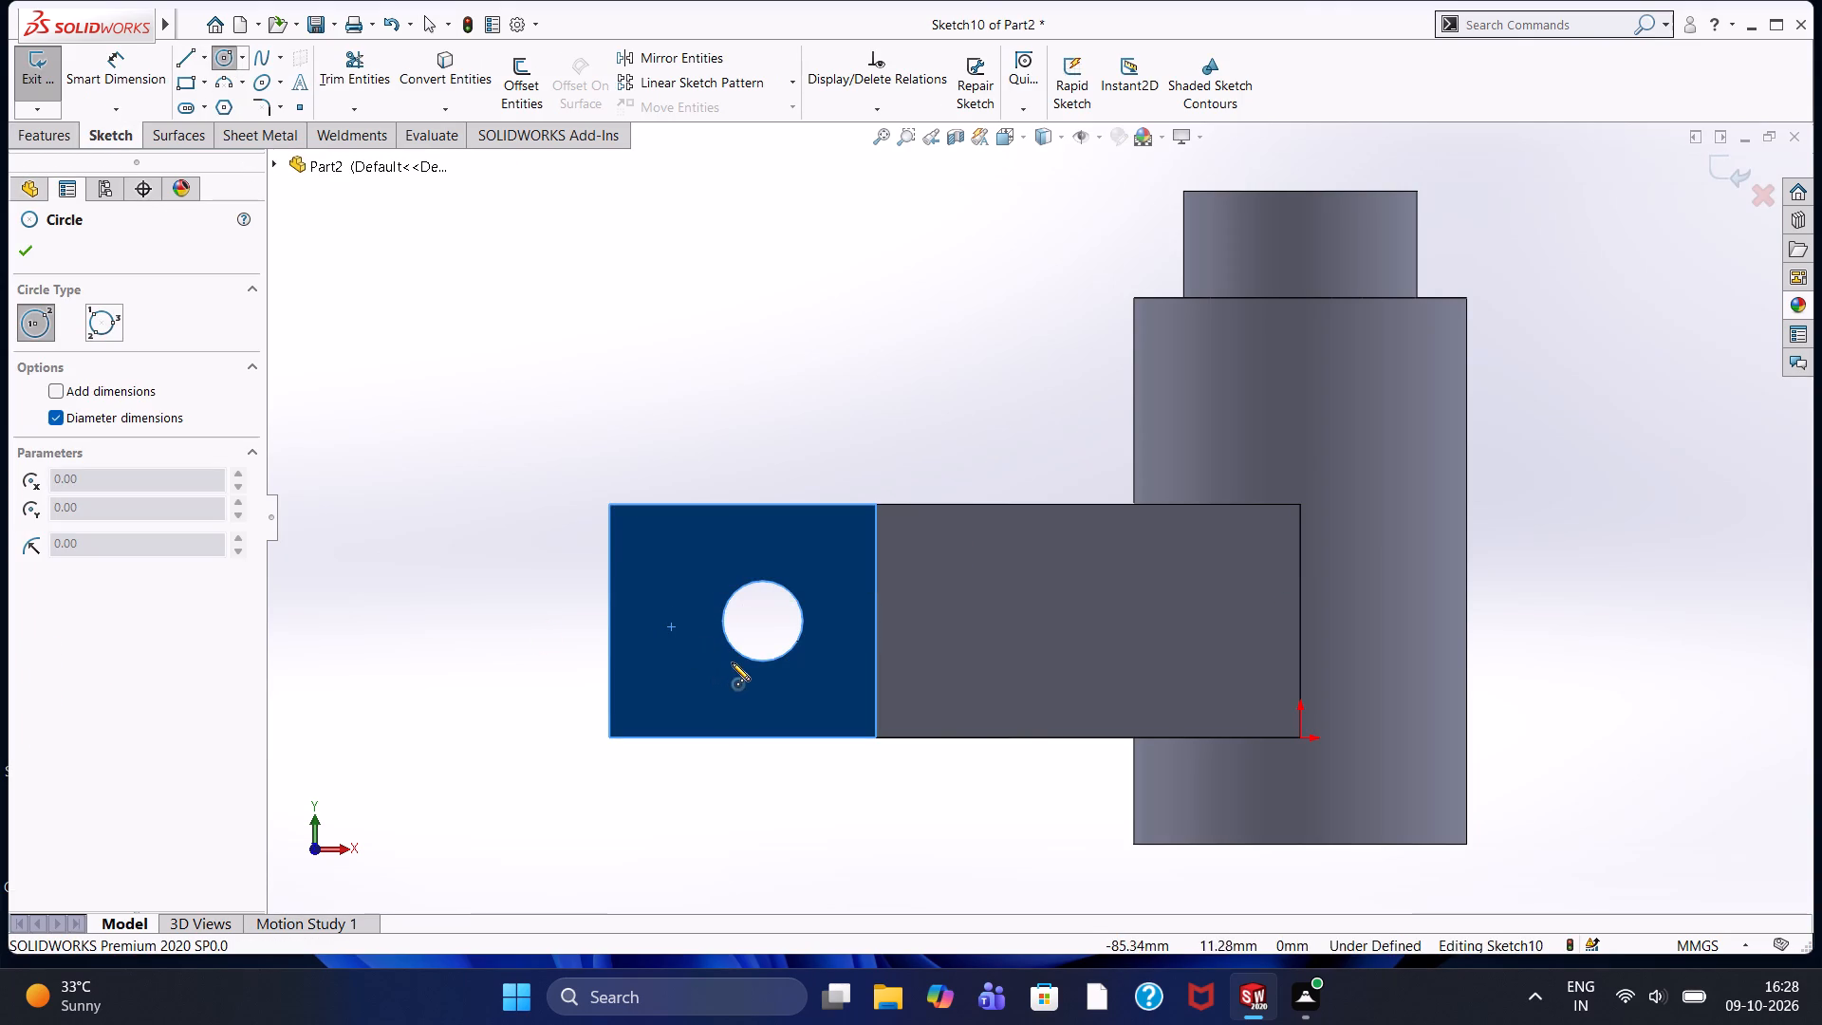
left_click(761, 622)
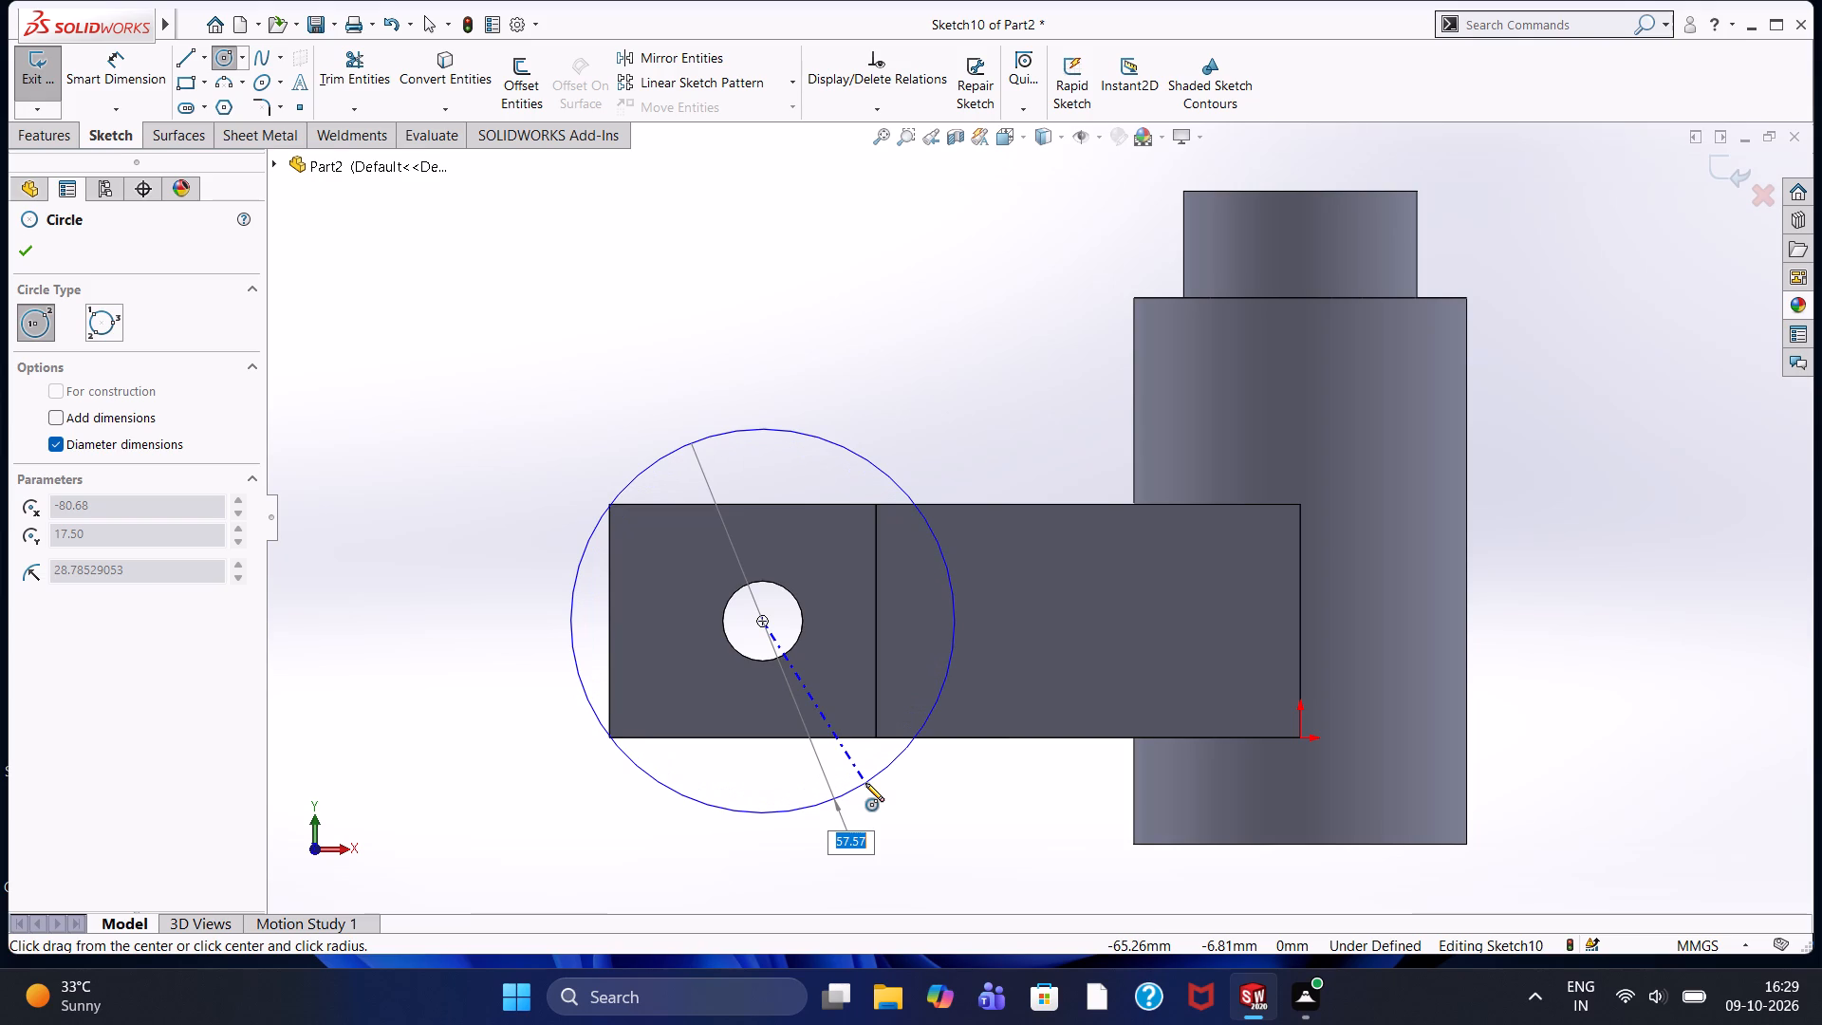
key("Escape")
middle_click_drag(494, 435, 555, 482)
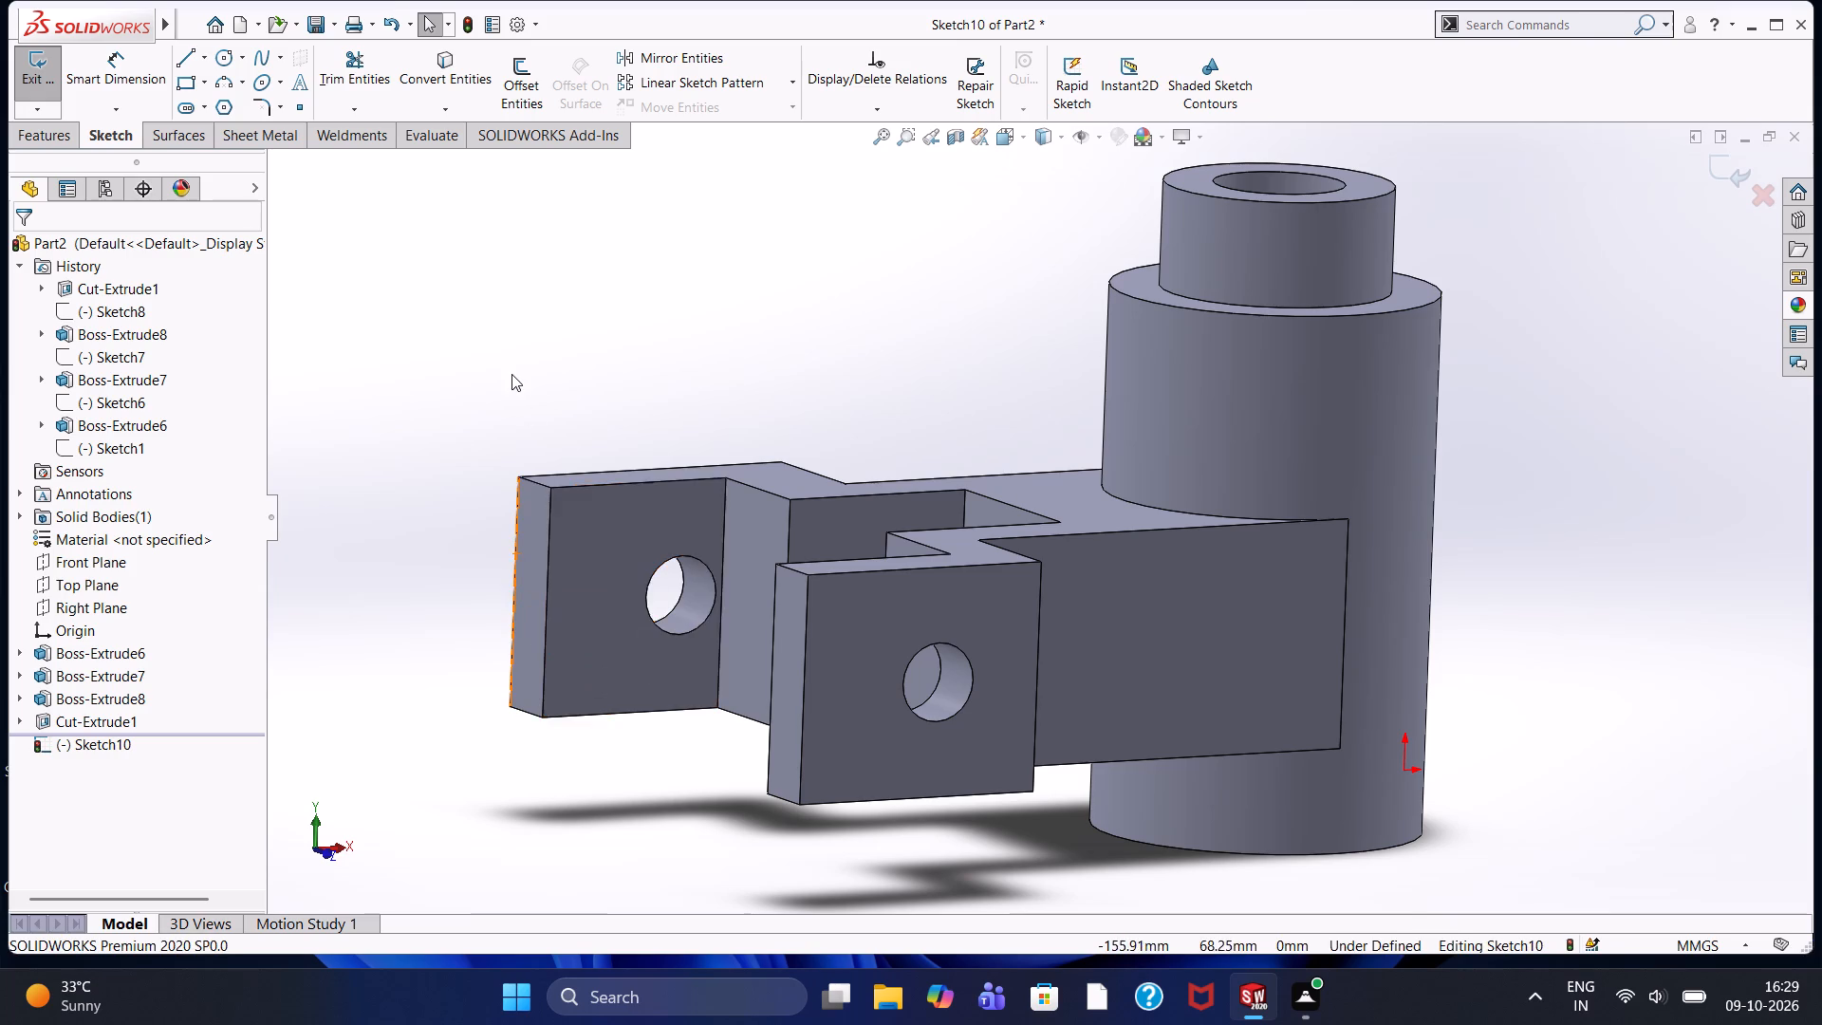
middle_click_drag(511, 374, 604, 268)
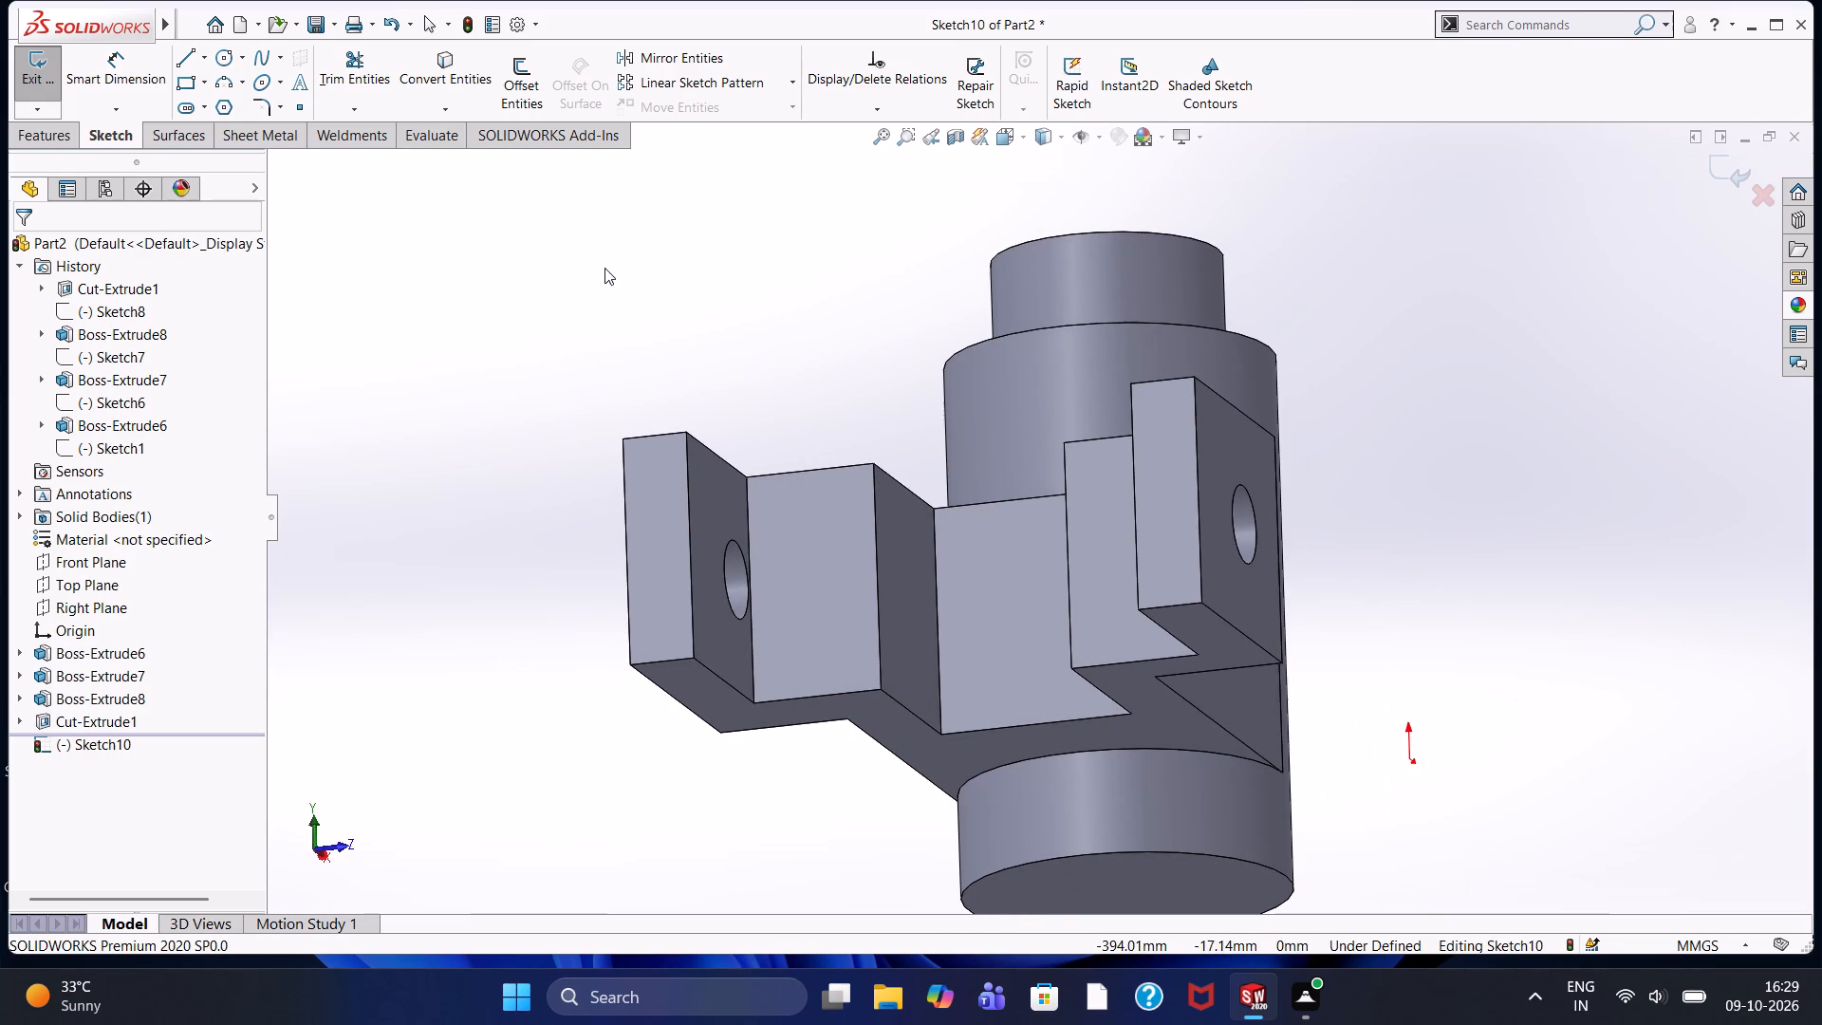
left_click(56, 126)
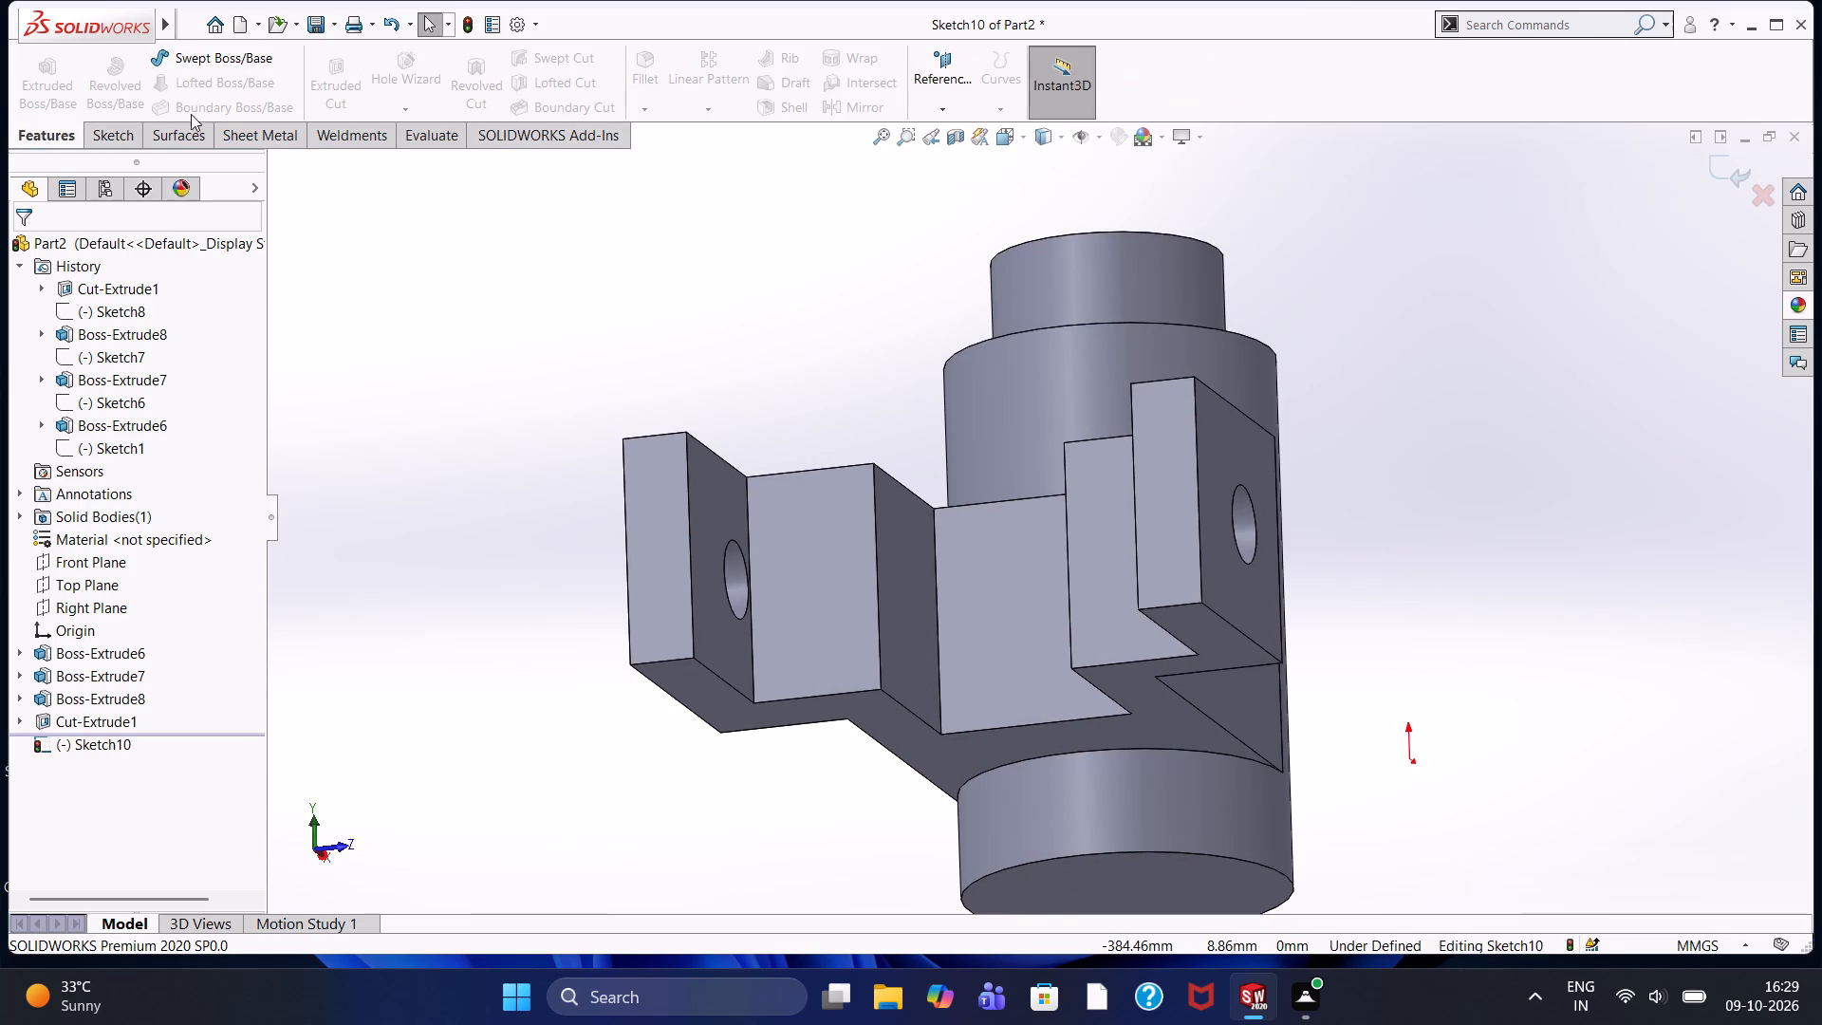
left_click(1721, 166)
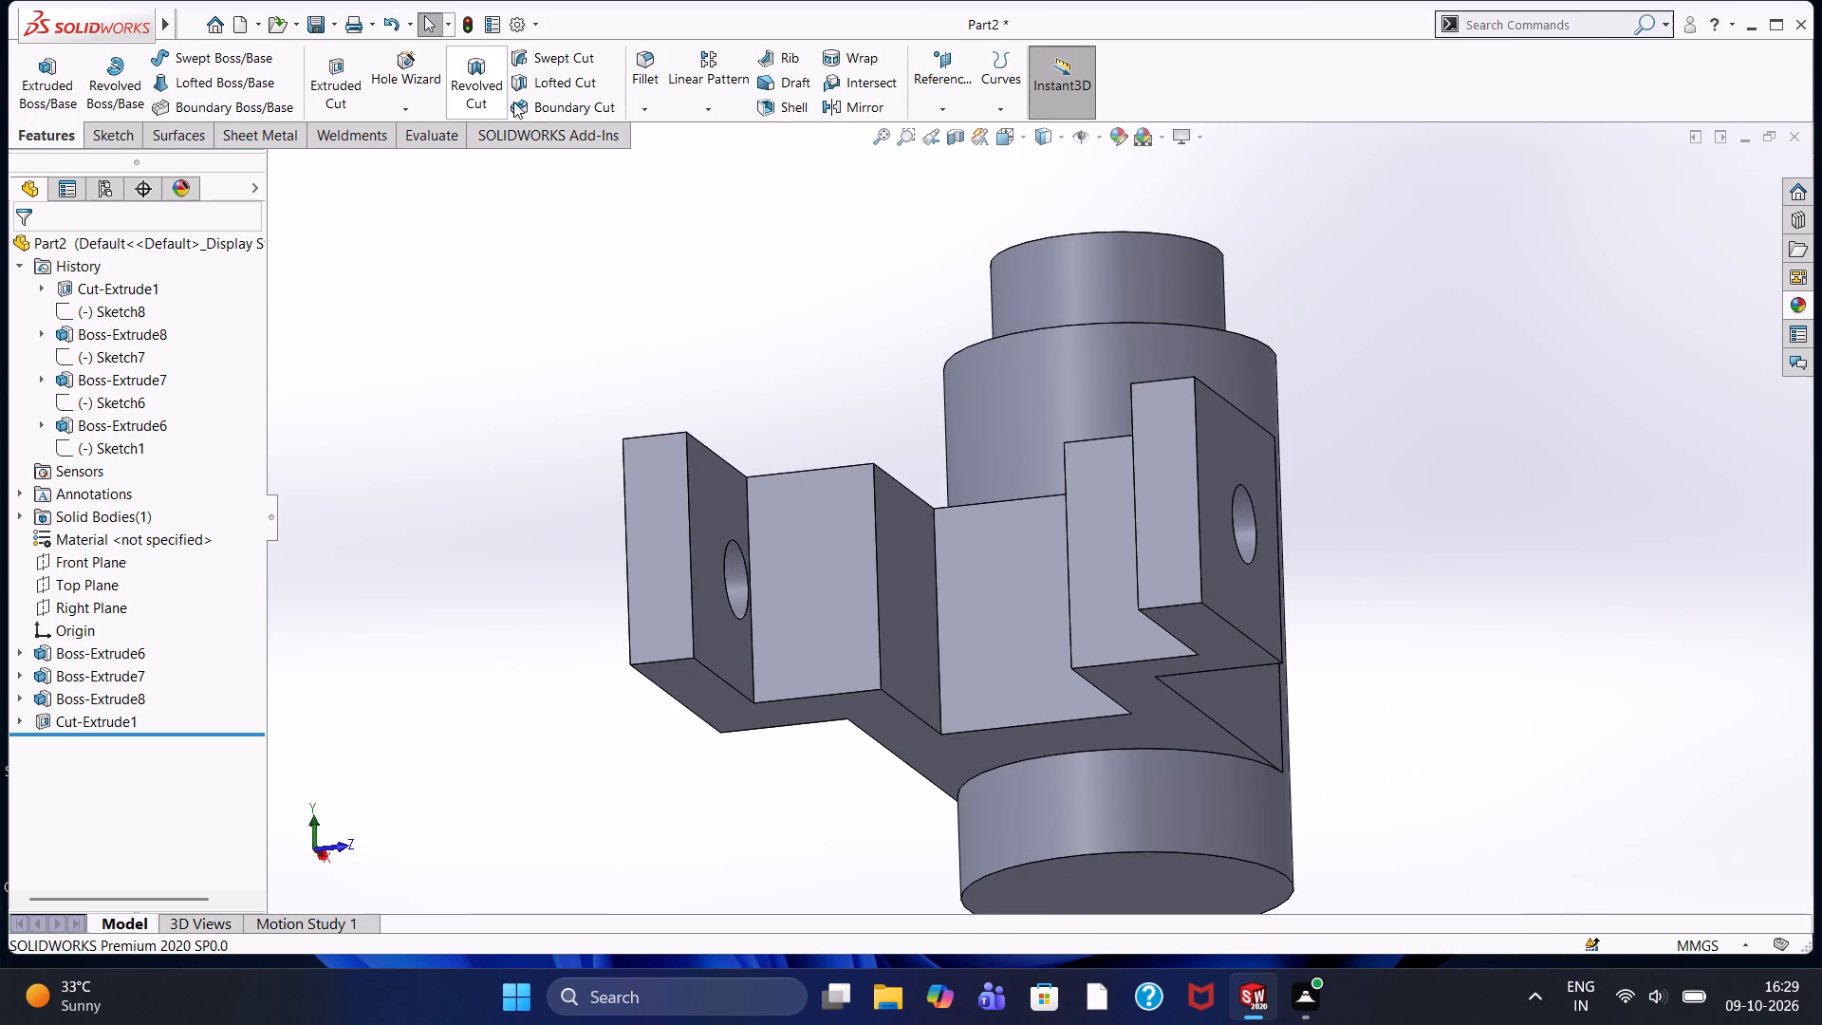
Fillet the two vertical edges at the free end of the far arm with a 4.5 mm symmetric radius.
left_click(653, 65)
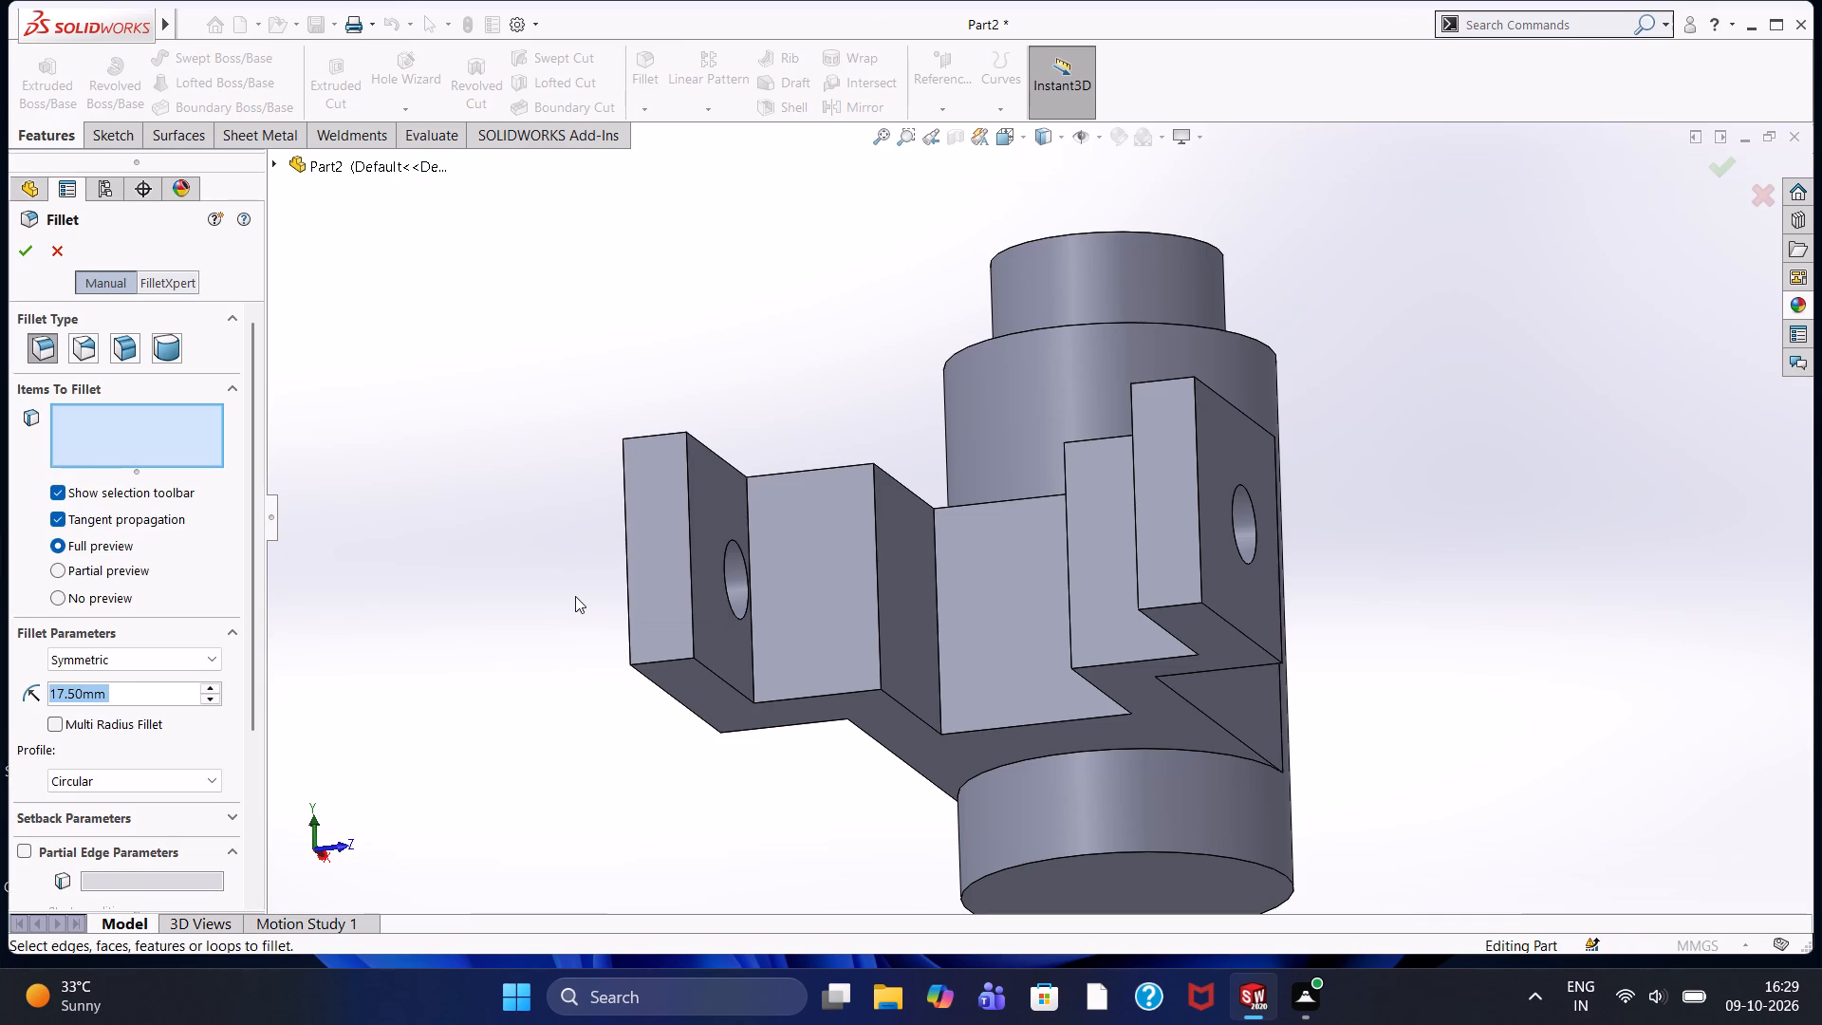
type("10")
key("Return")
left_click(629, 583)
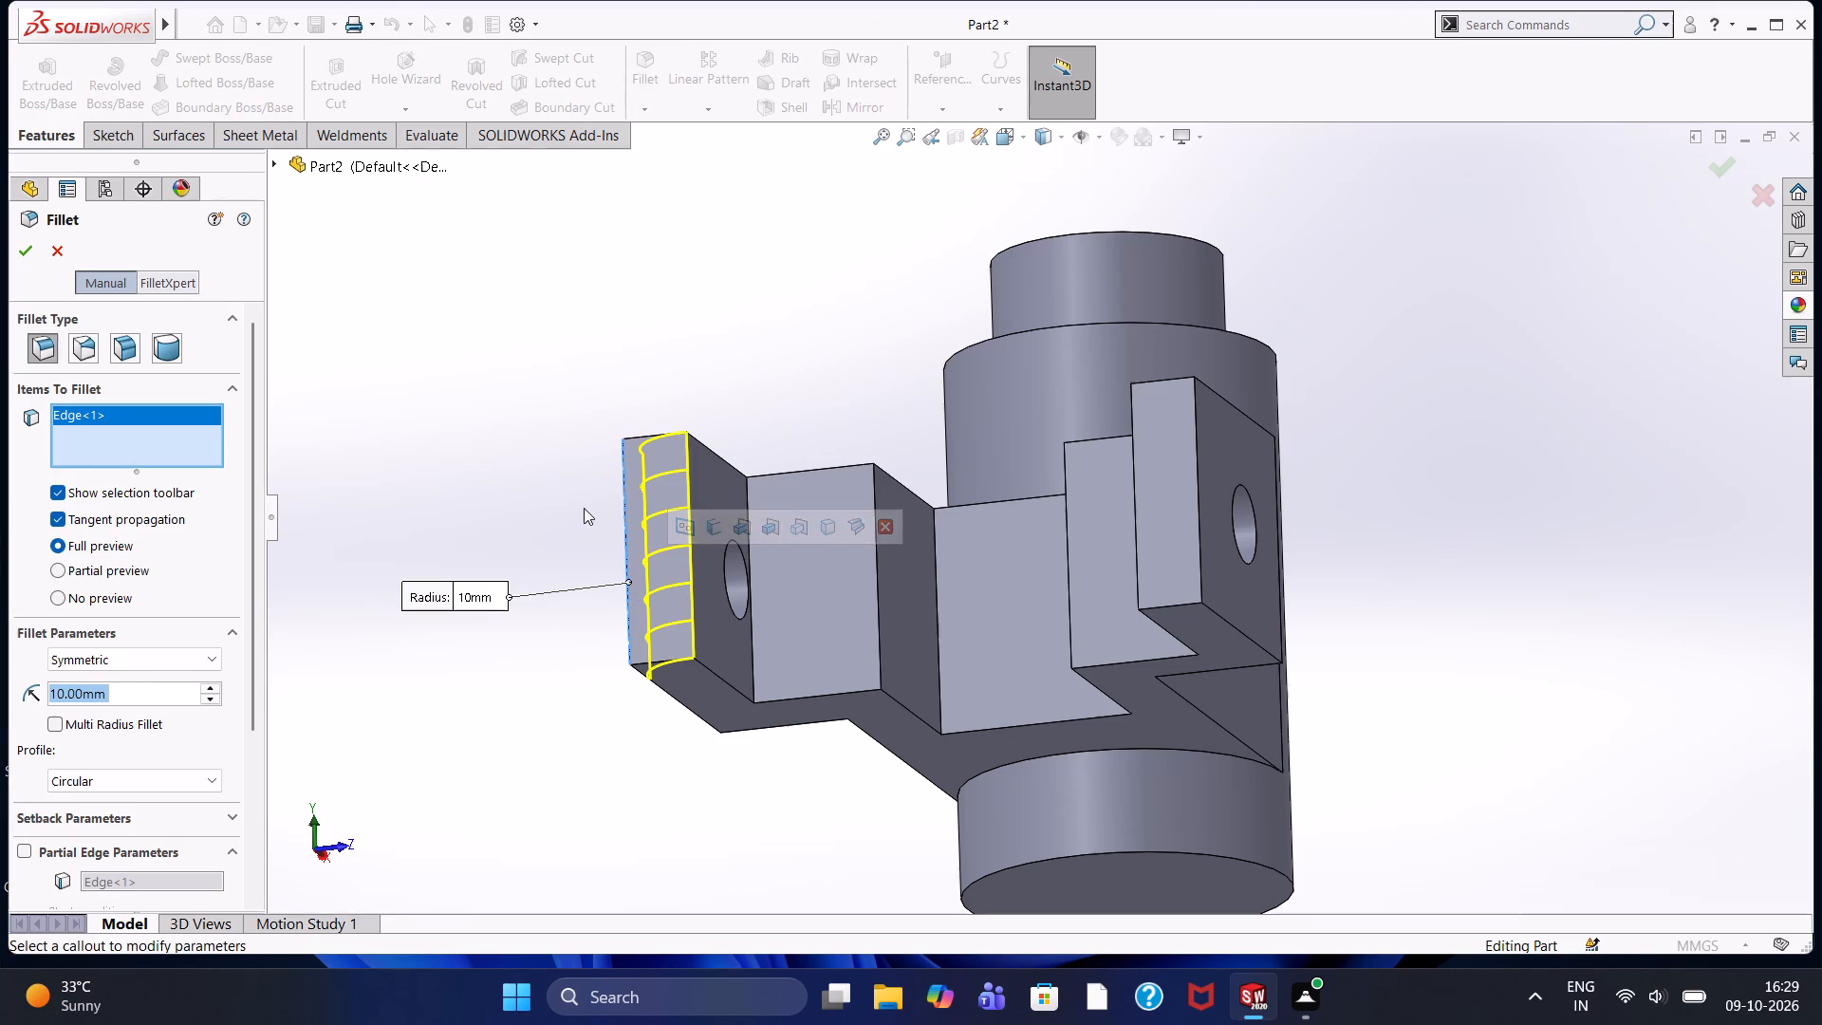
middle_click_drag(584, 506, 582, 345)
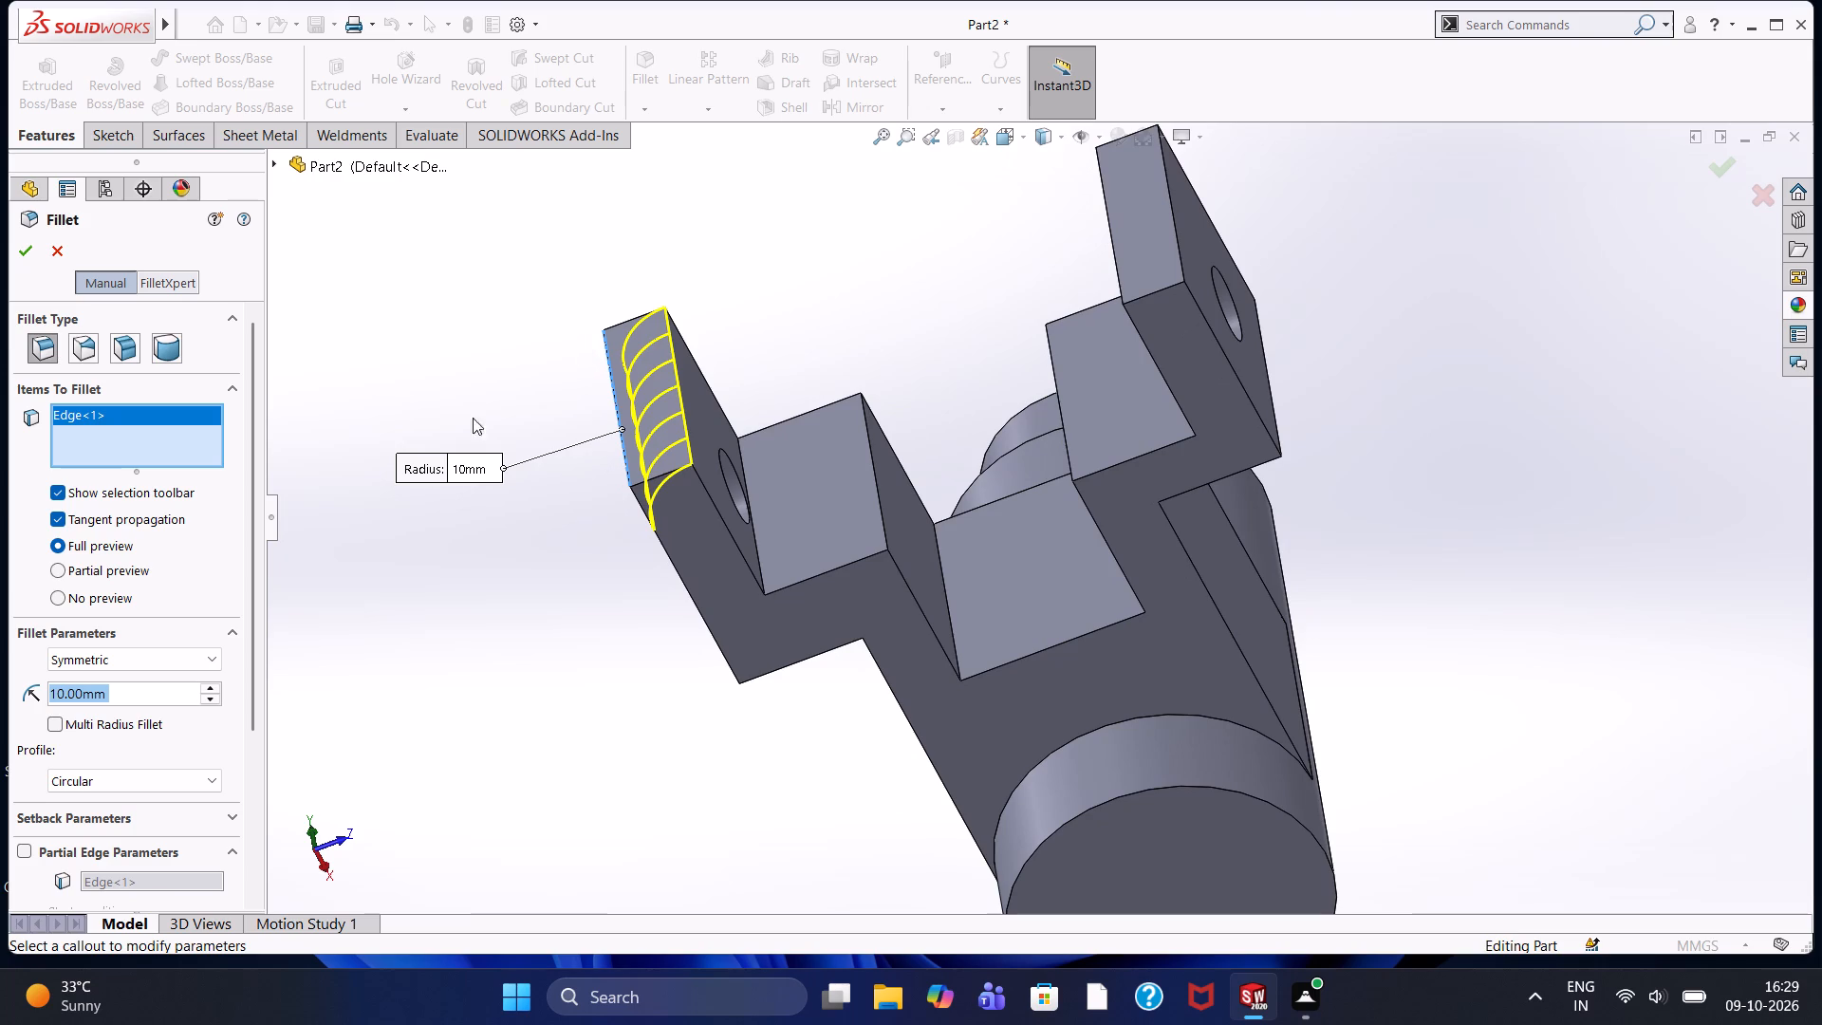
key("8")
key("Return")
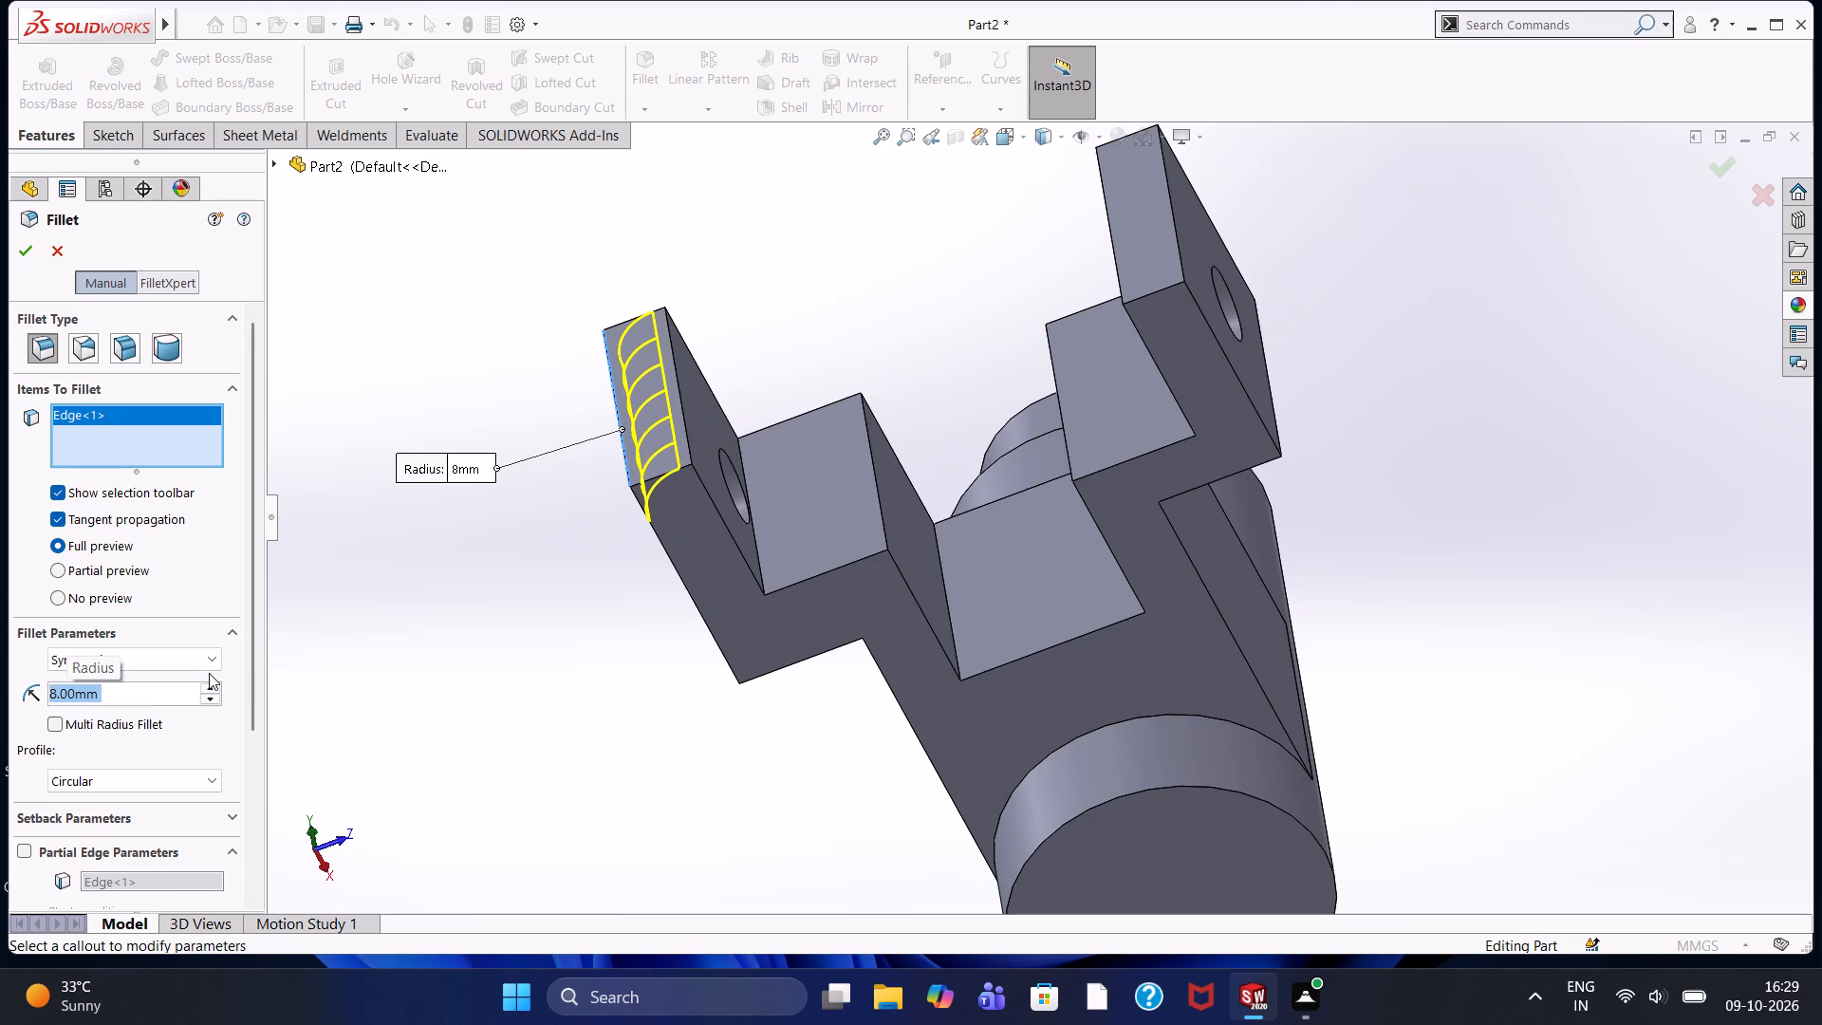
key("5")
key("Return")
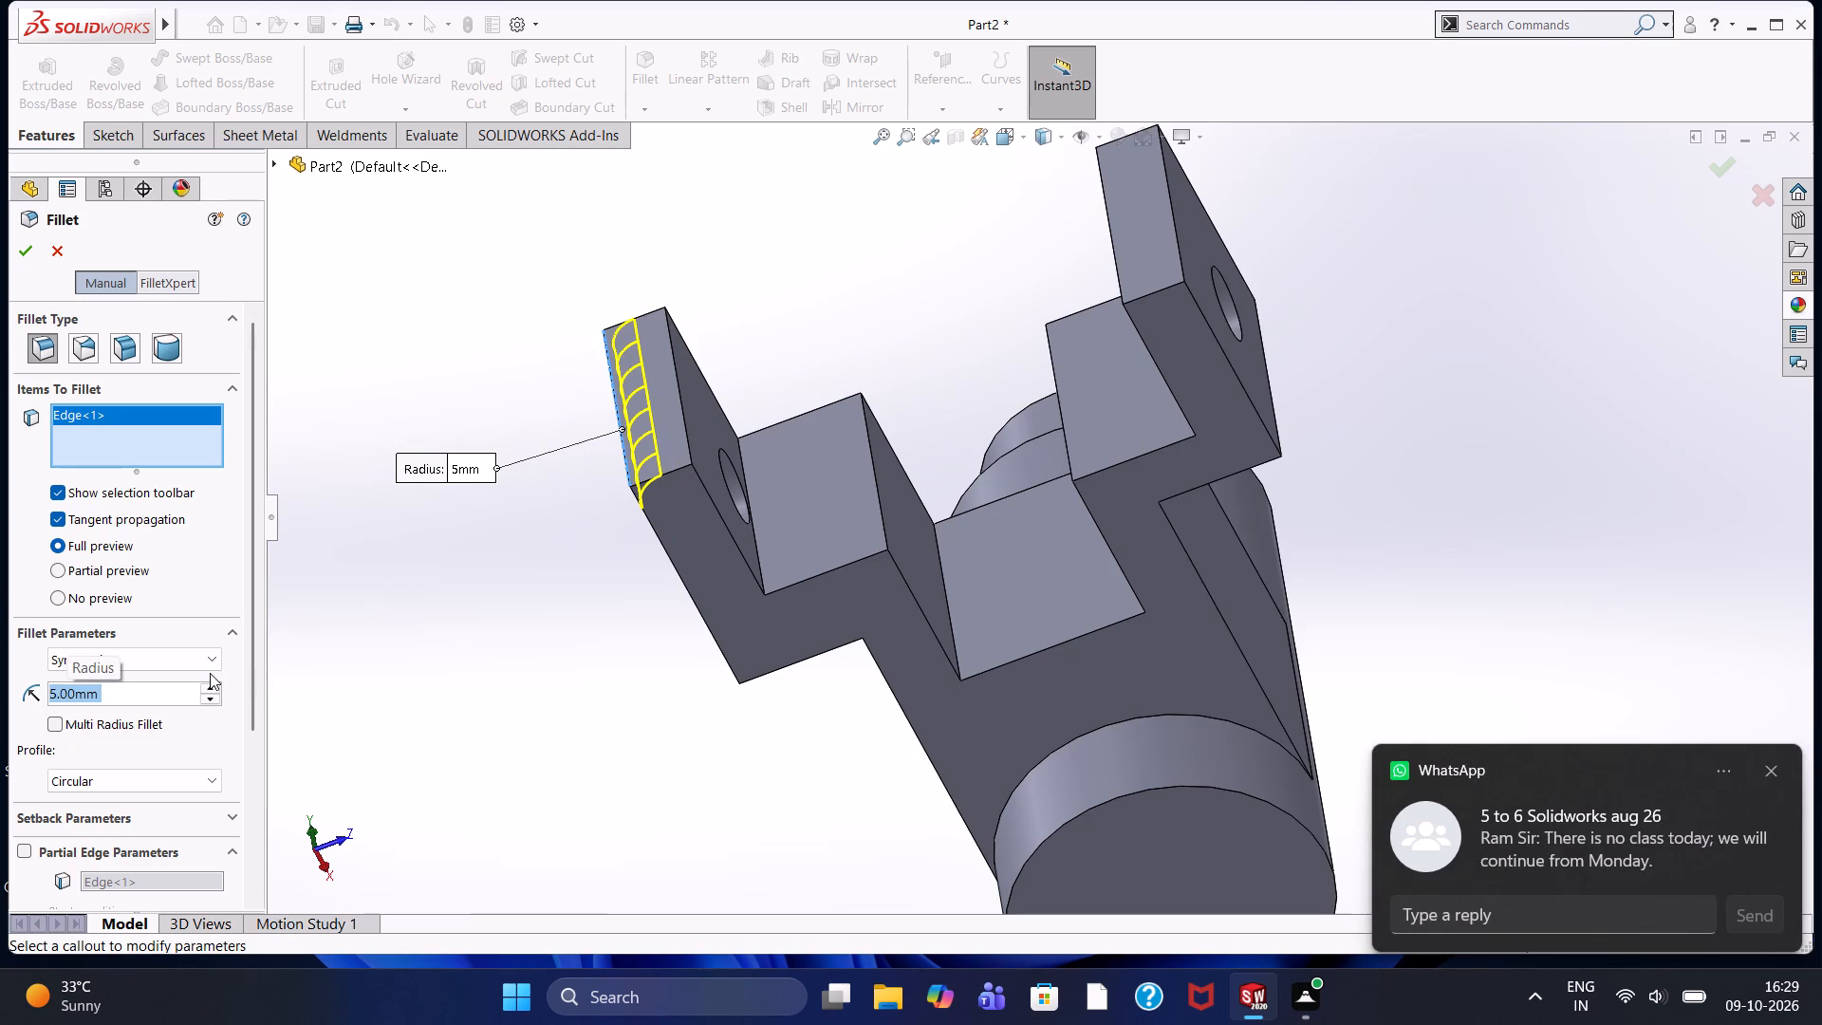
key("4")
key("Return")
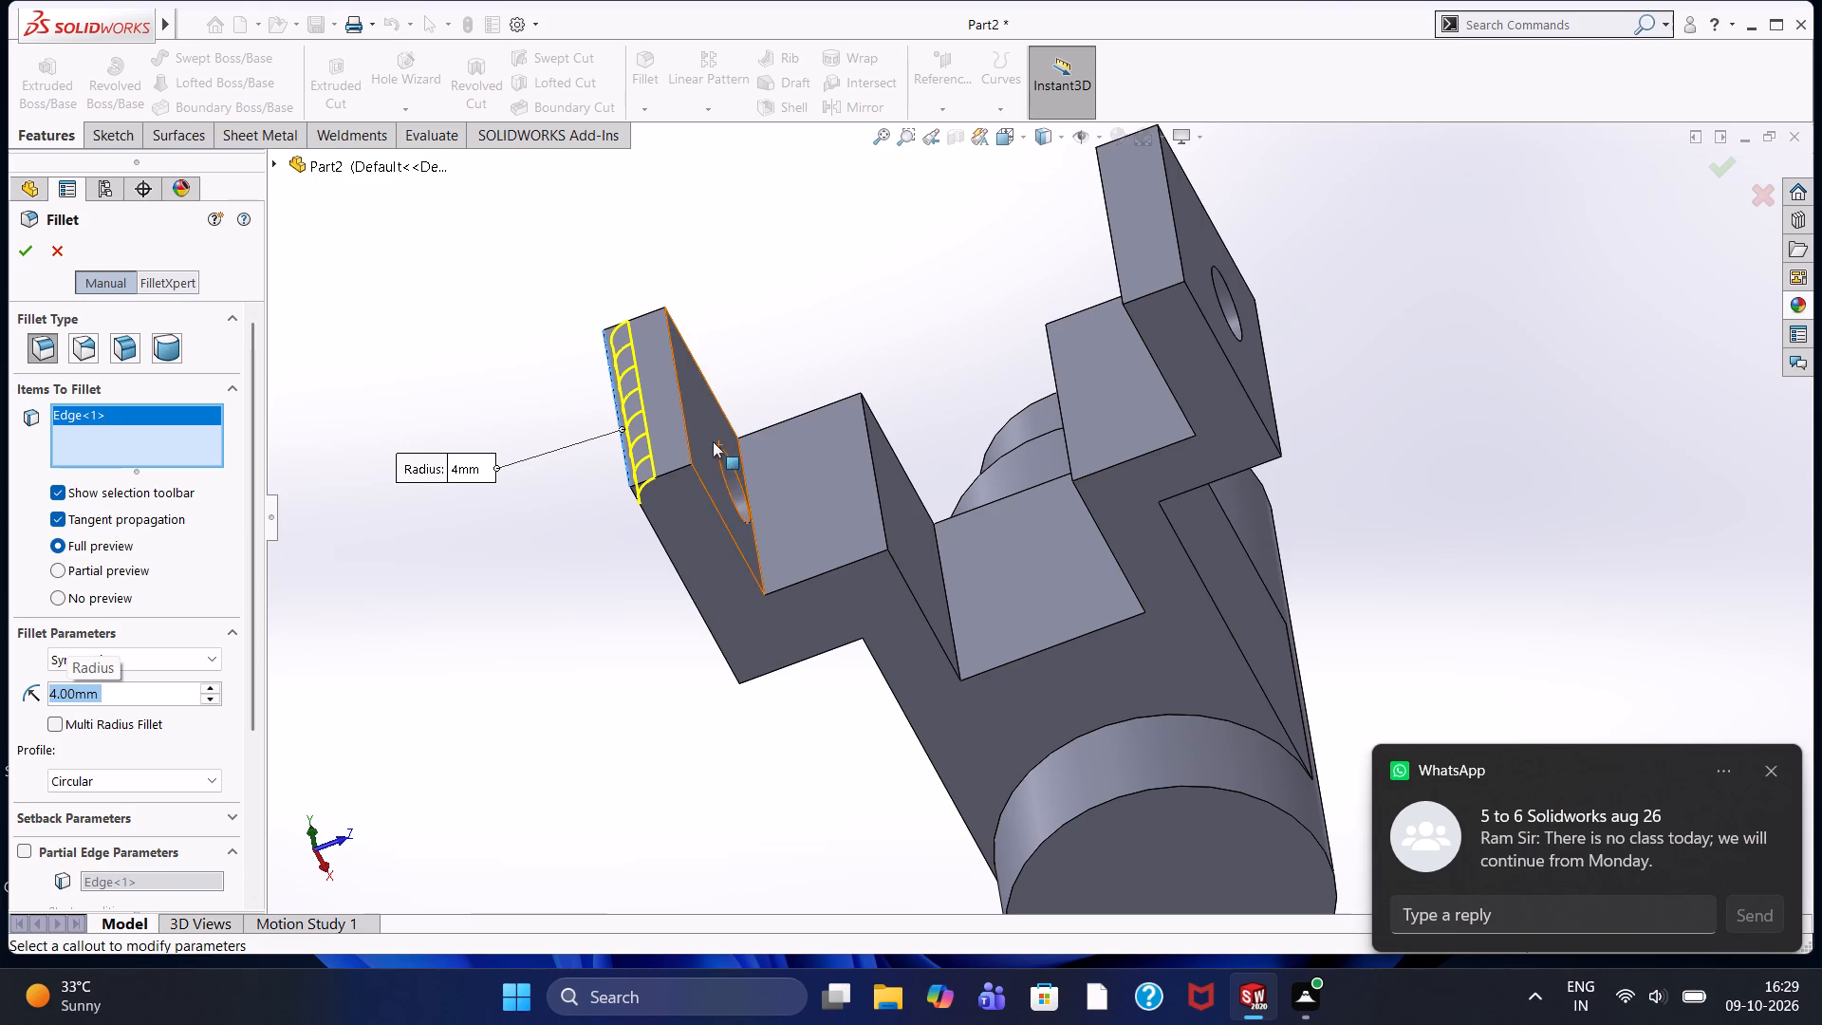
left_click(682, 406)
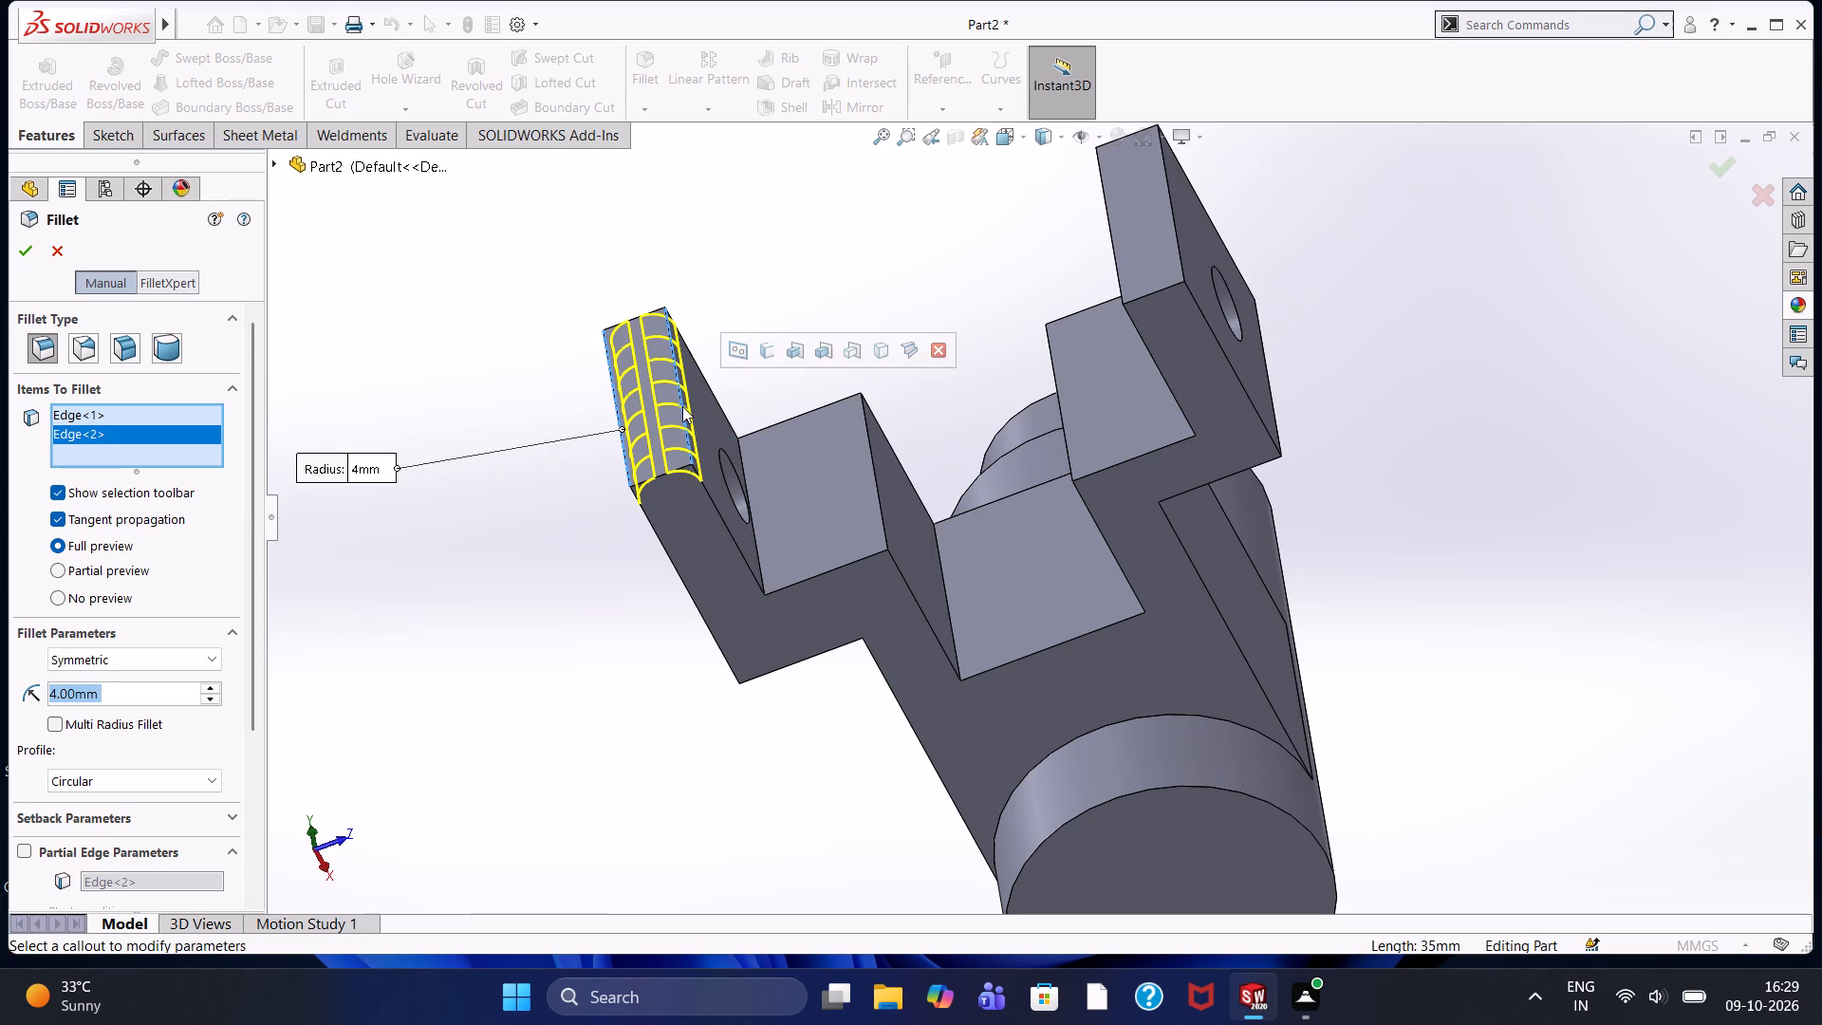
type("4.5")
key("Return")
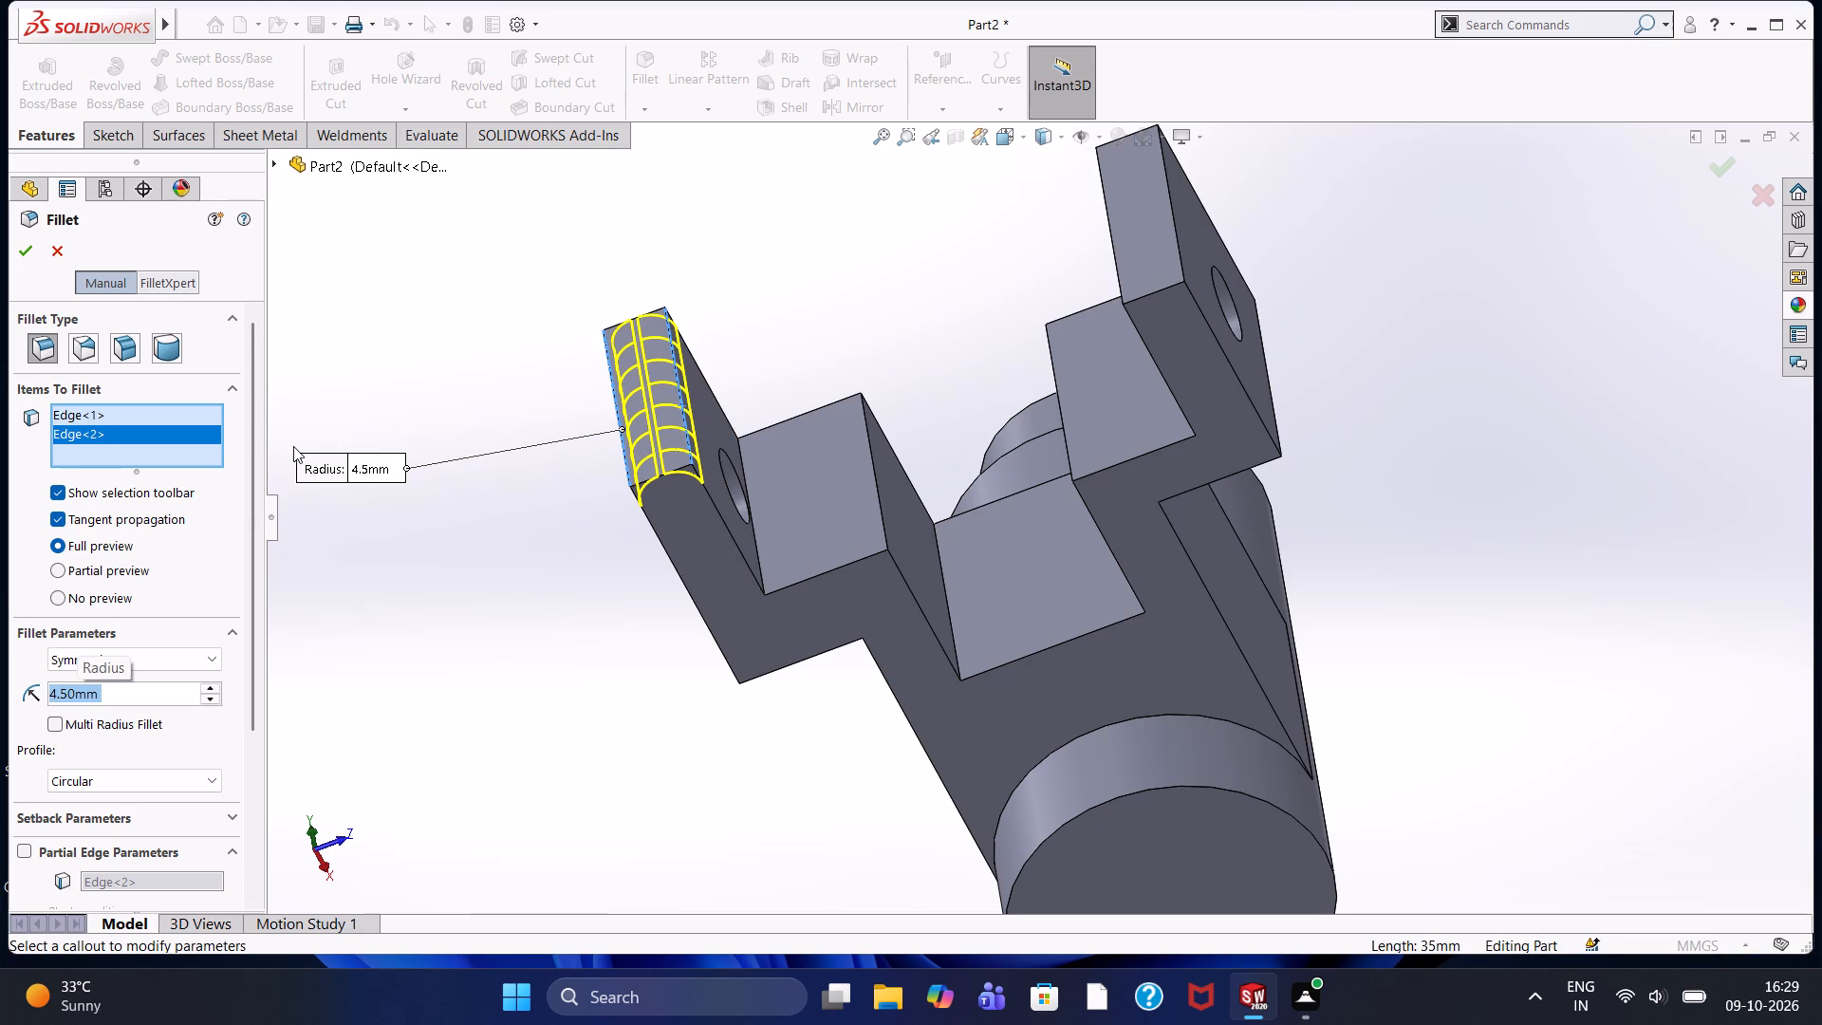
left_click(28, 259)
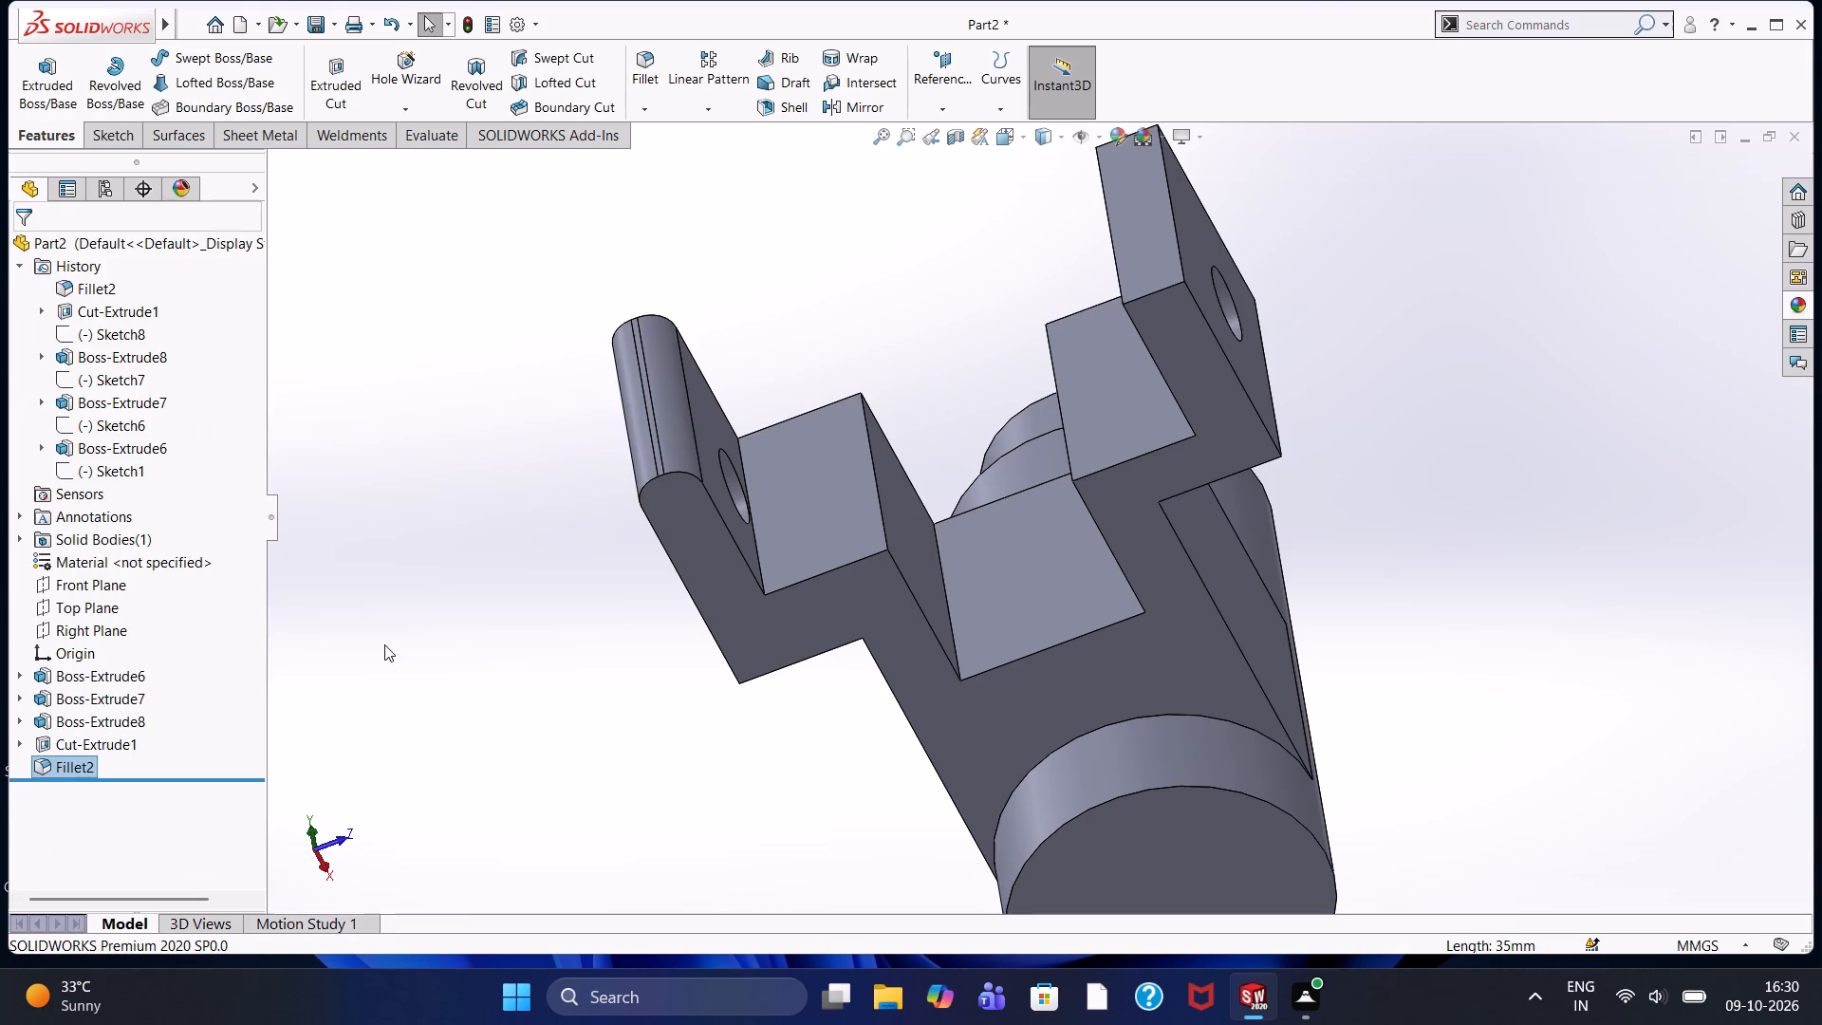
Start a symmetric fillet with a 4.6 mm radius on the two vertical edges at the near arm's free end.
middle_click_drag(445, 570, 363, 860)
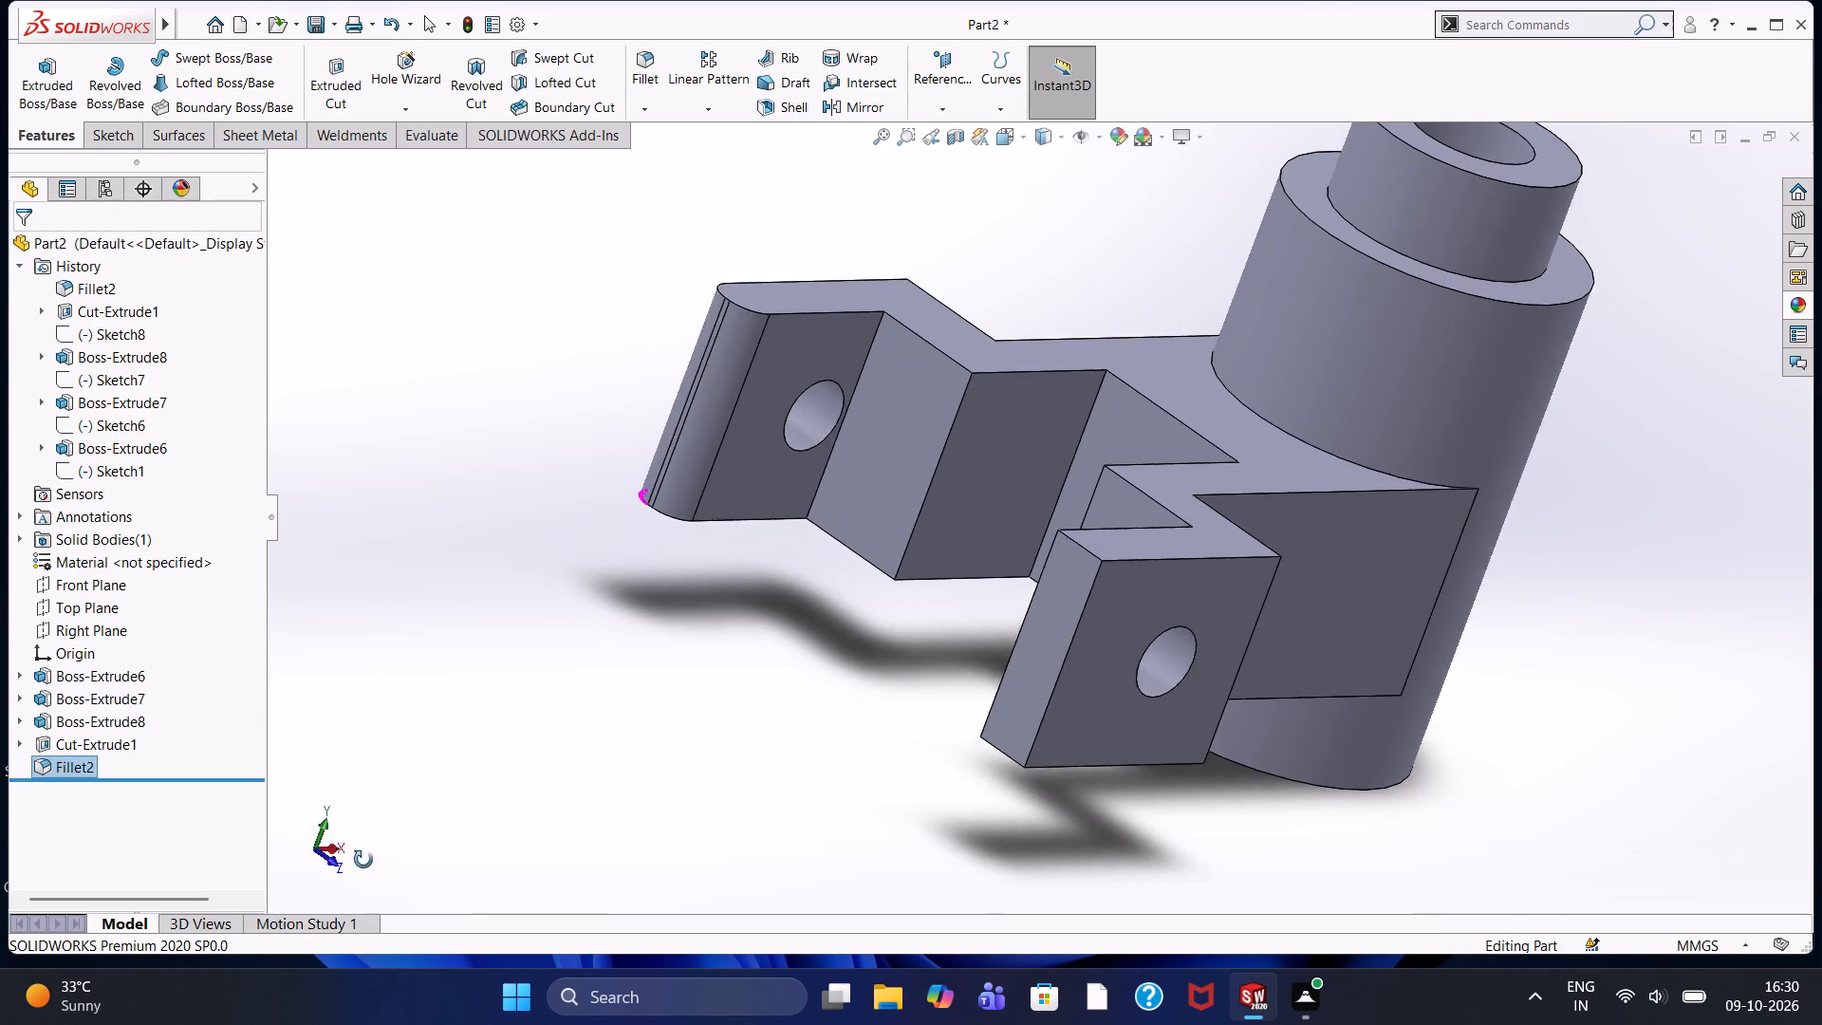
middle_click_drag(363, 860, 405, 876)
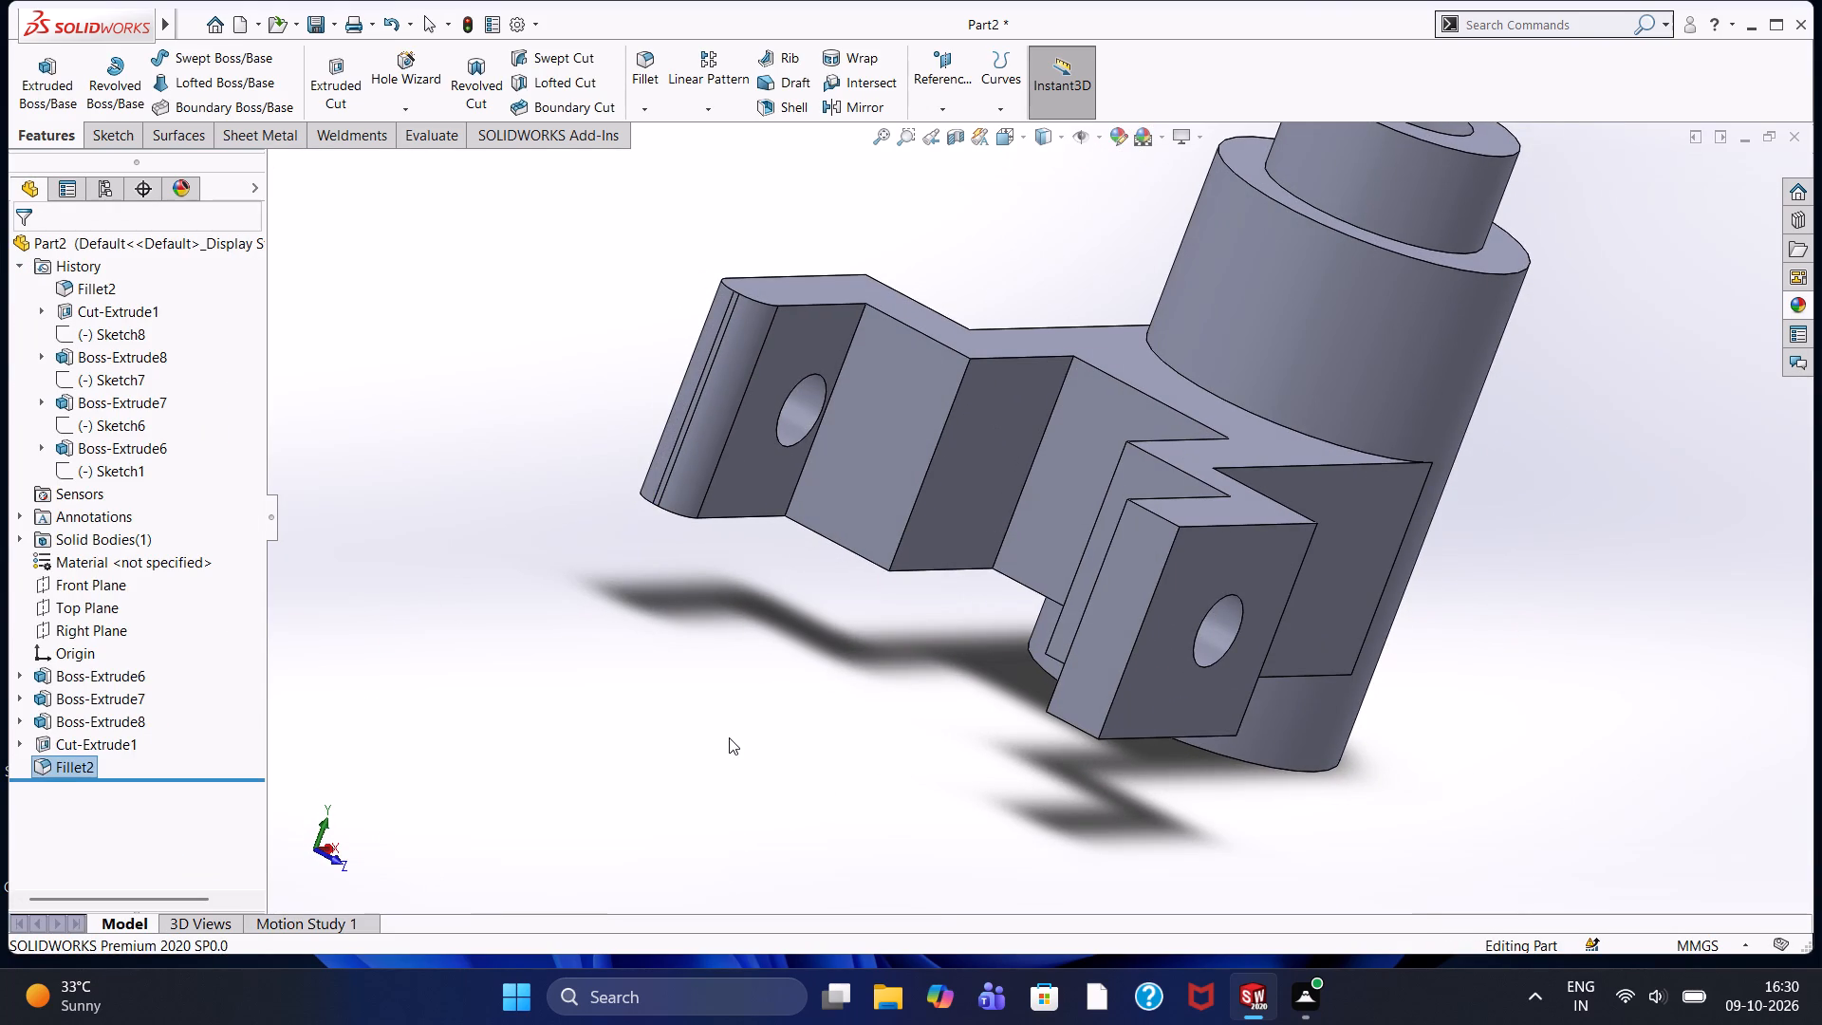
middle_click_drag(729, 737, 754, 747)
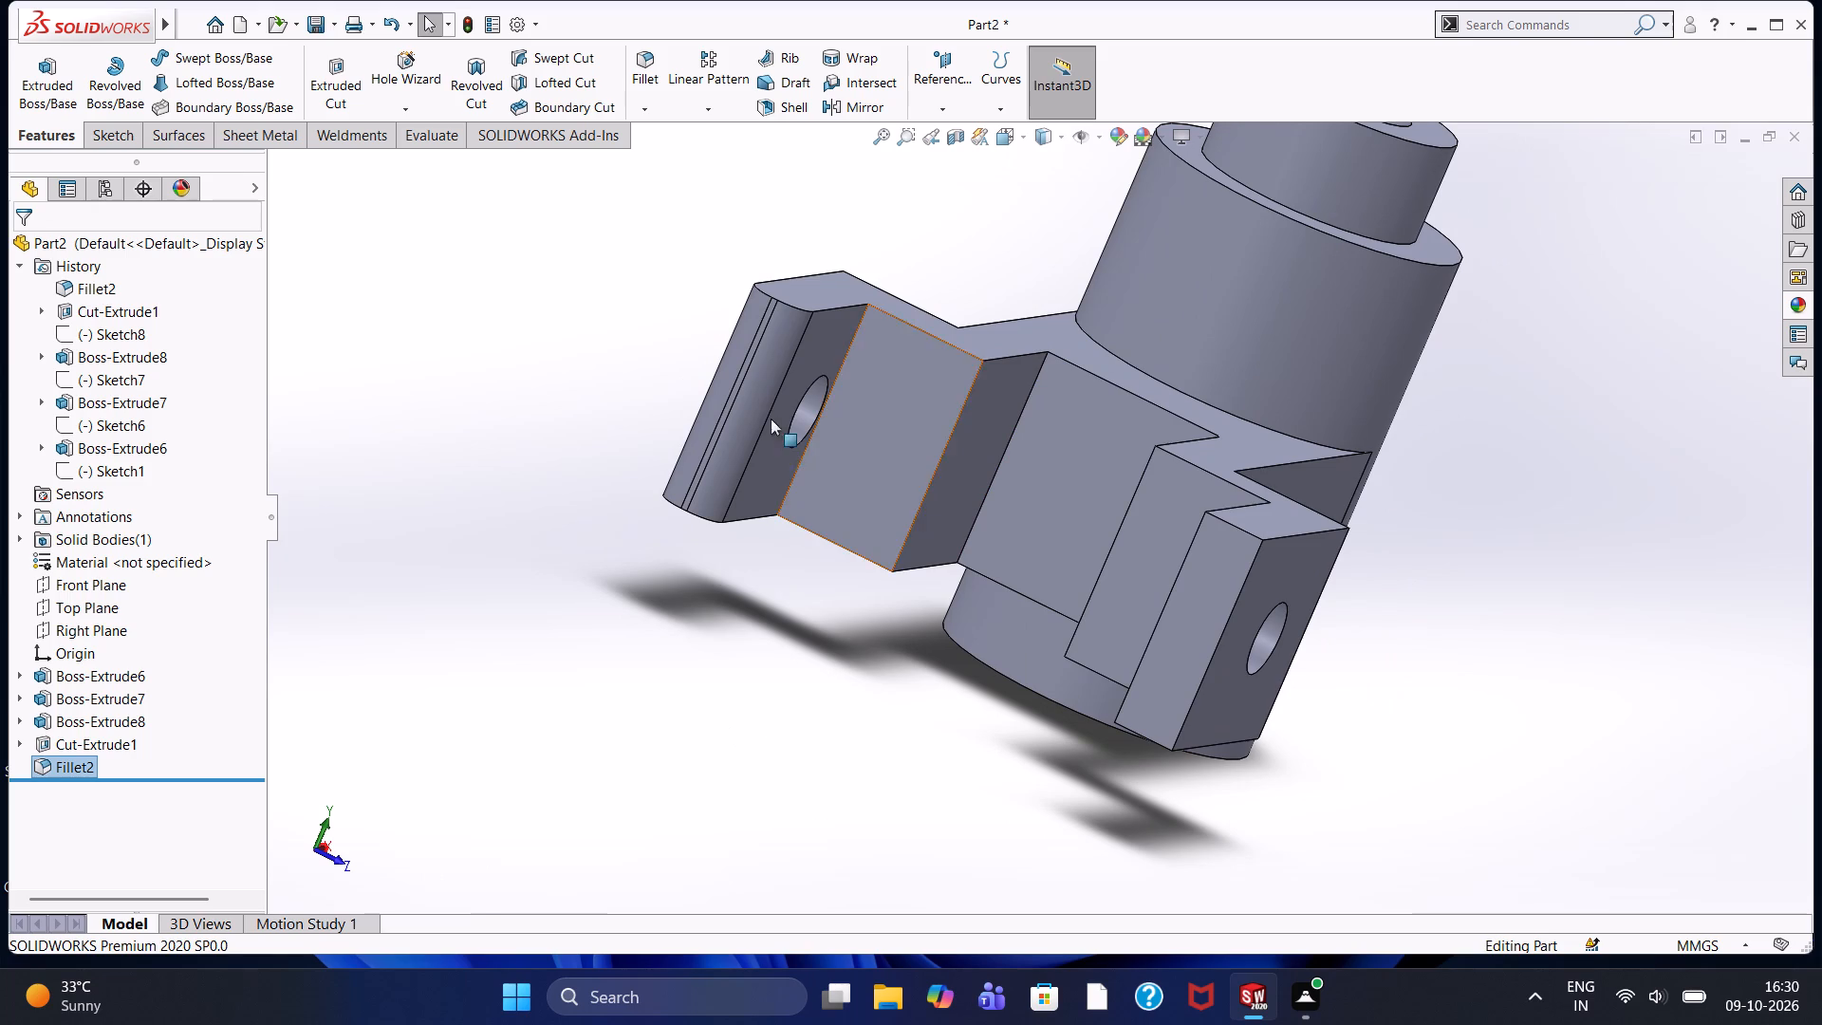
left_click(648, 52)
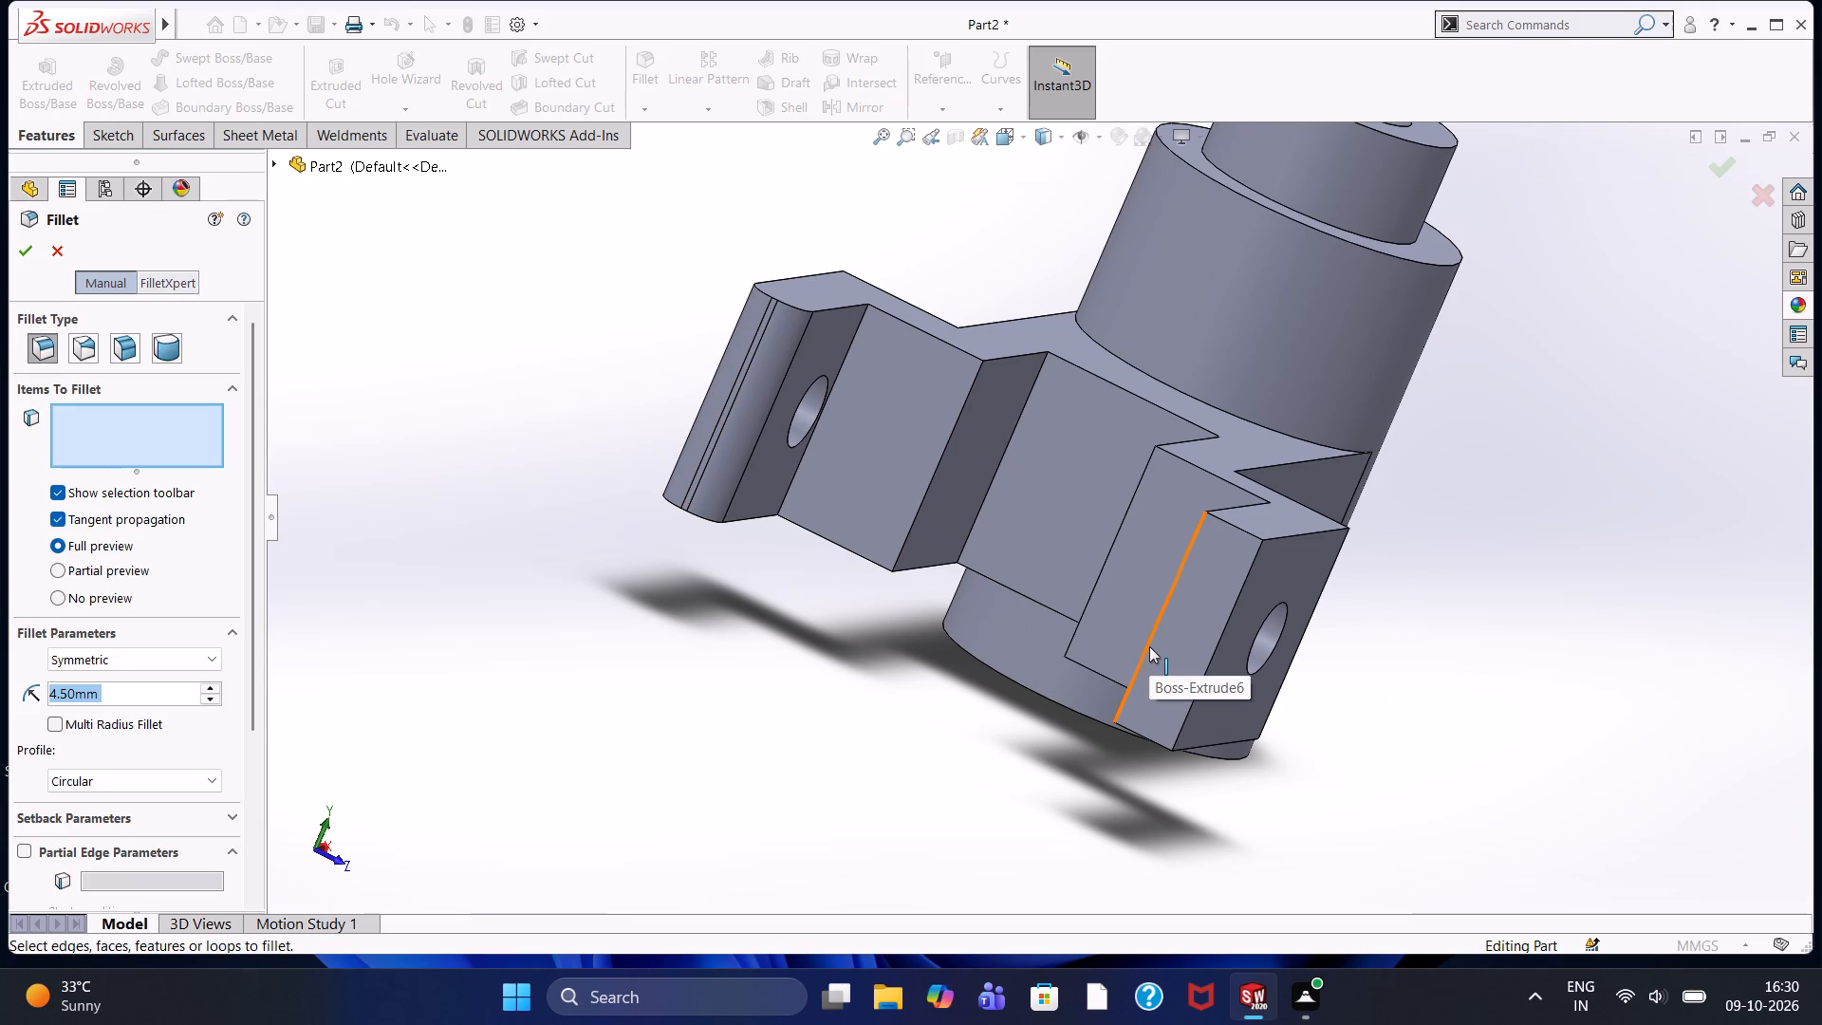
type("4.6")
key("Return")
left_click(1149, 646)
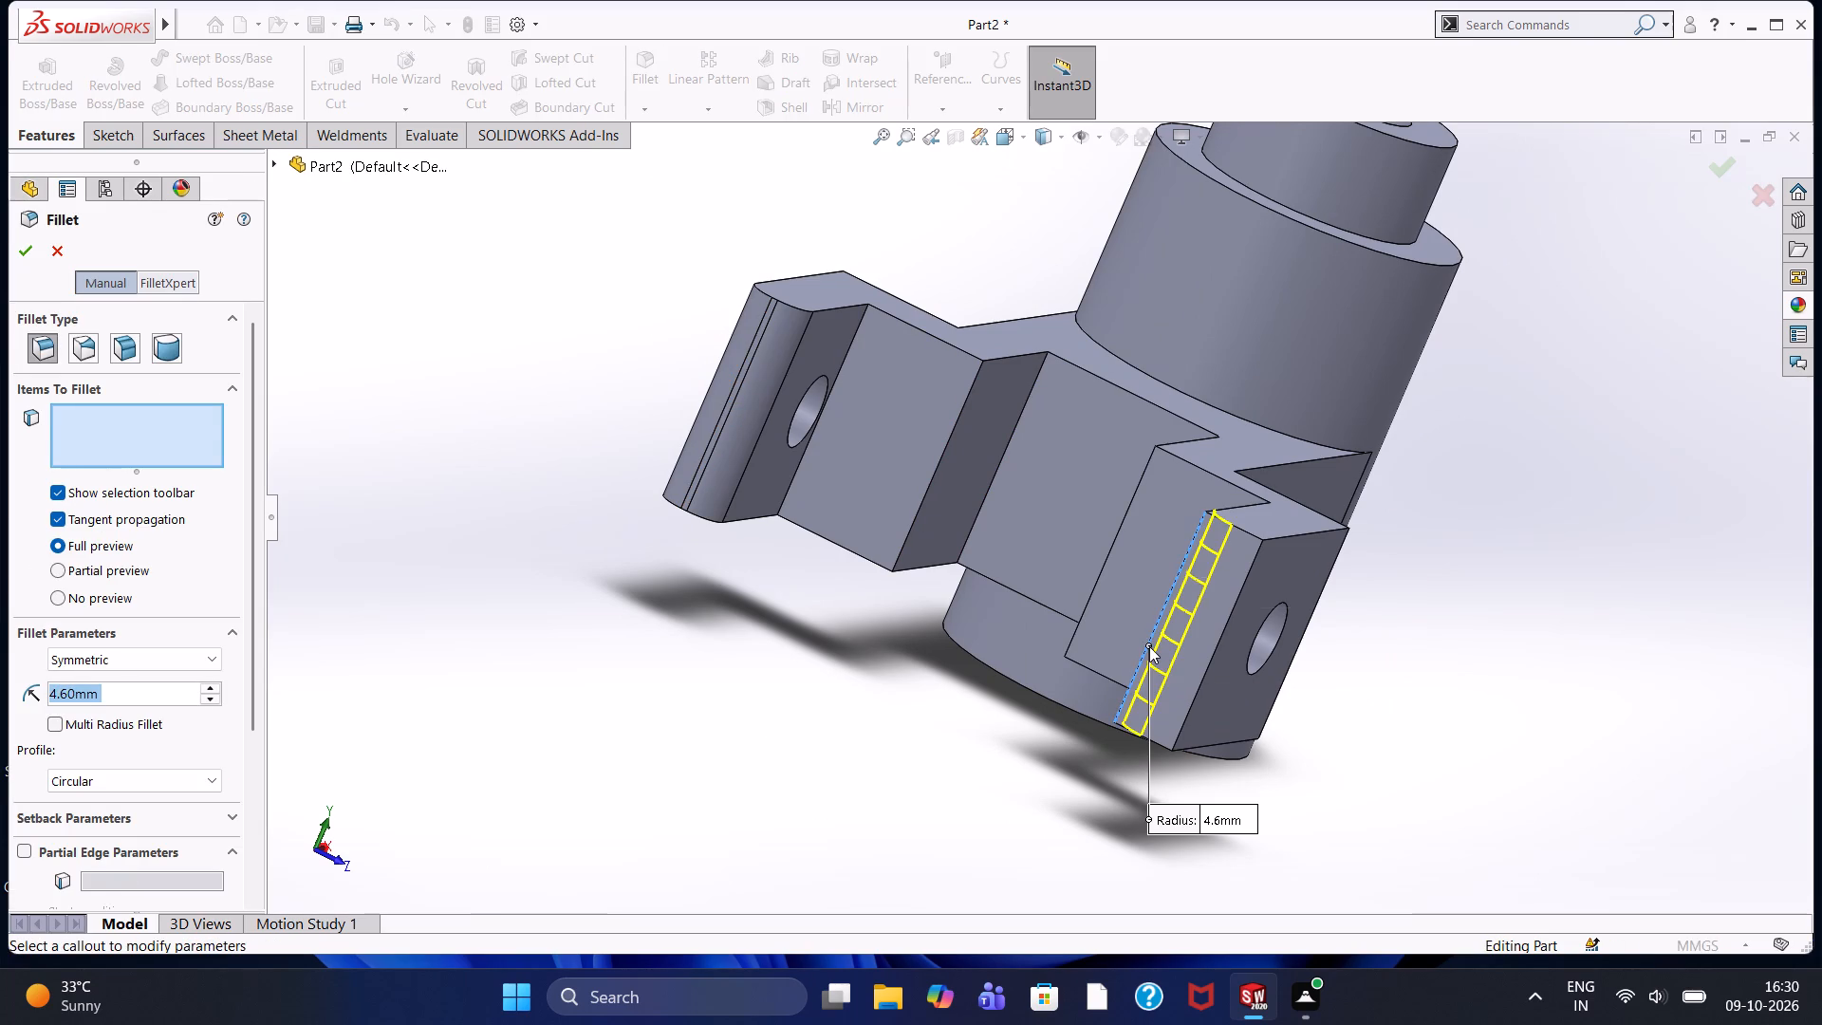
left_click(1200, 699)
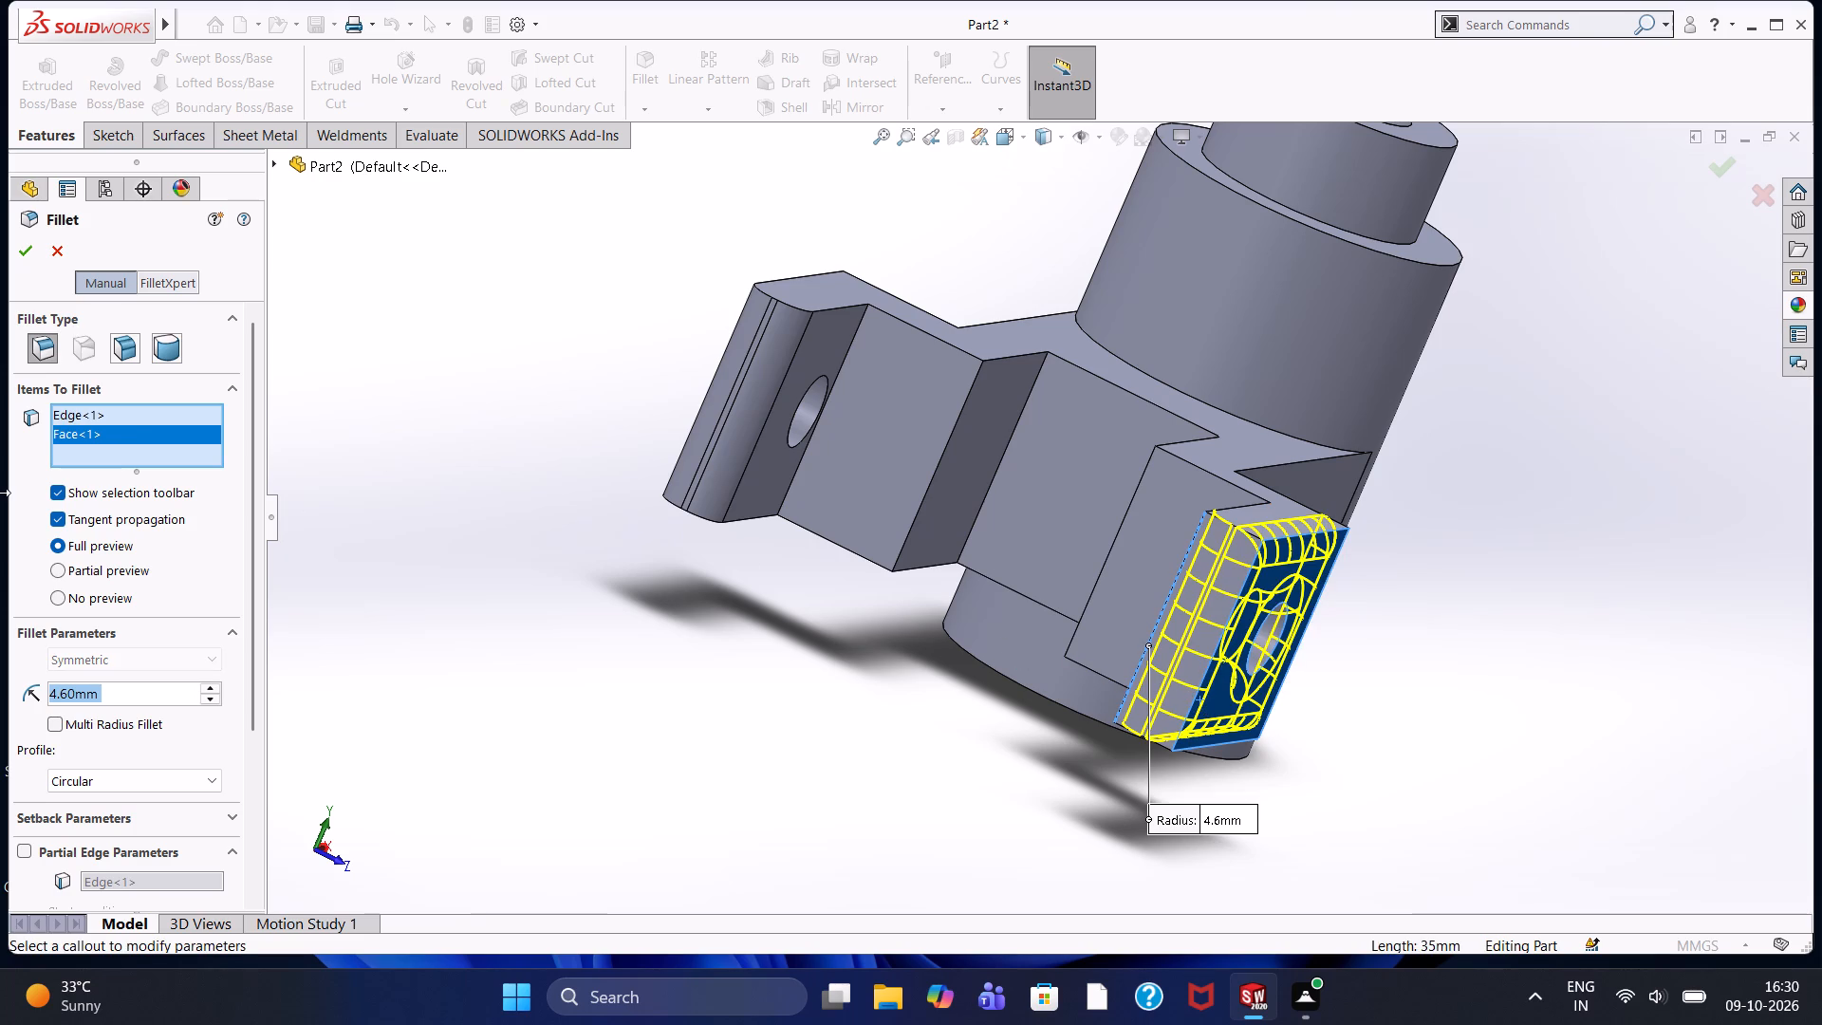
right_click(121, 428)
left_click(149, 457)
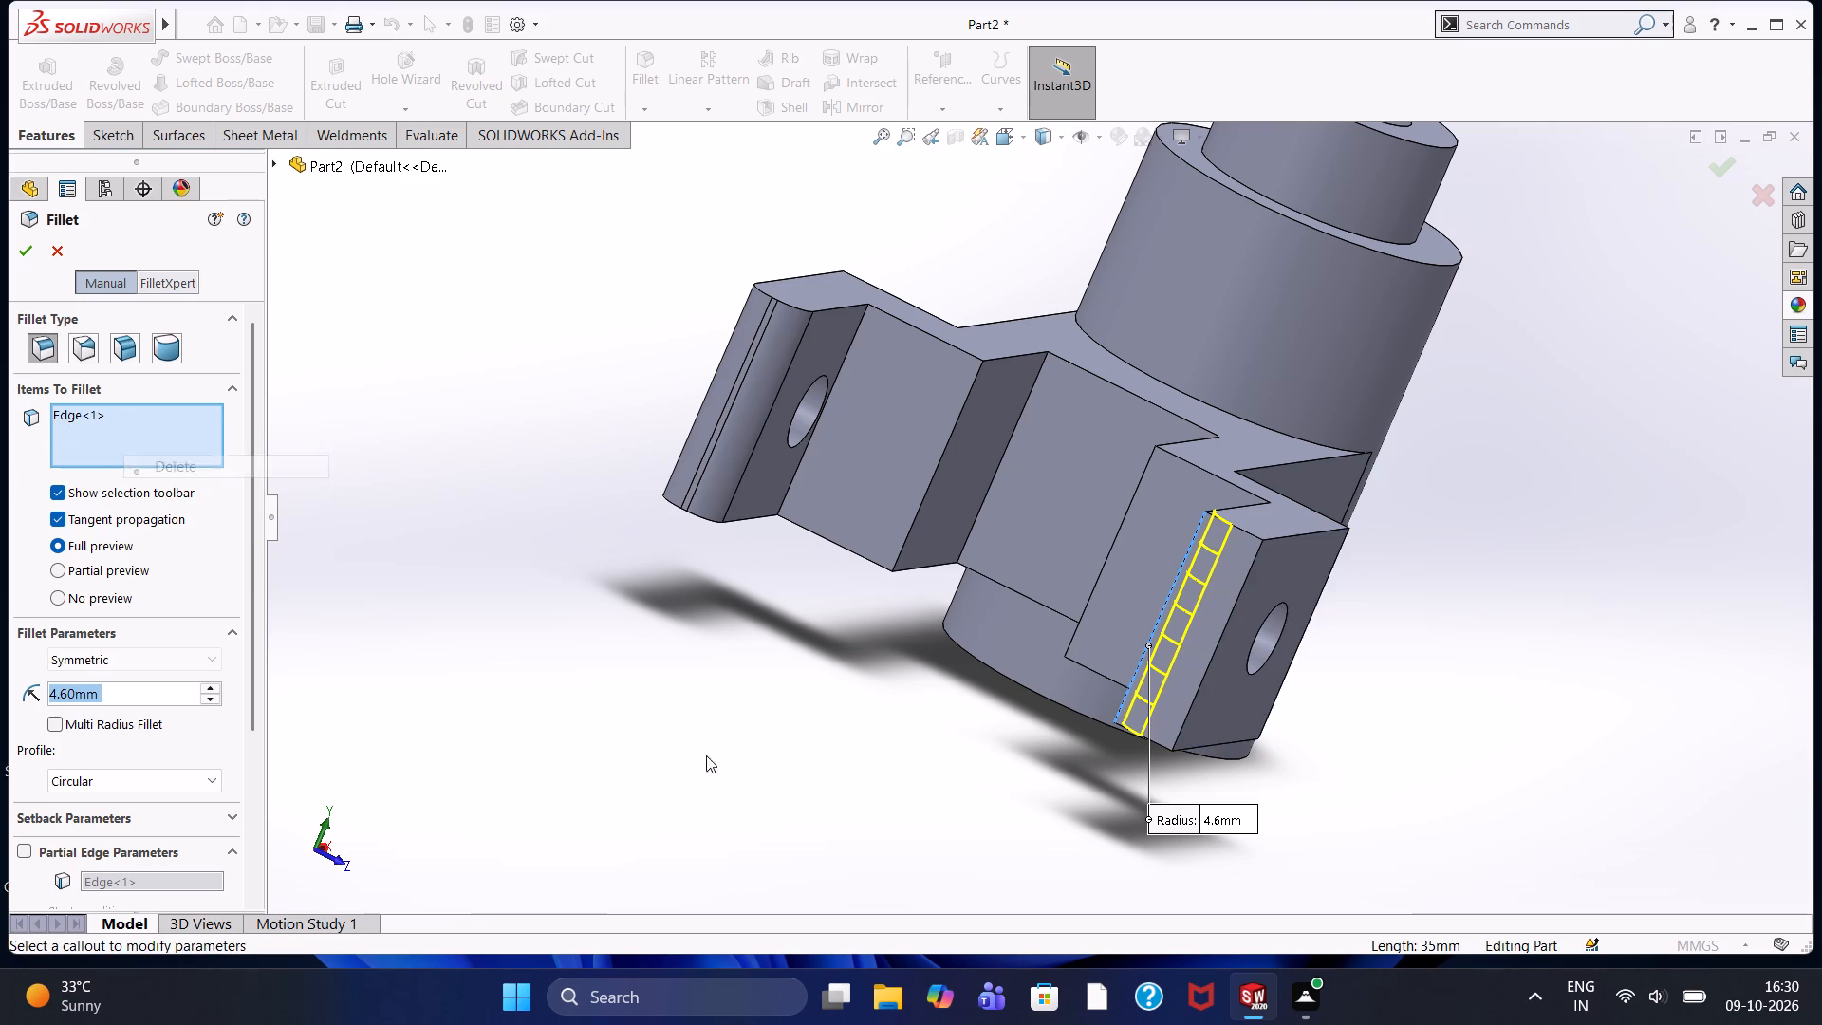
left_click(1200, 680)
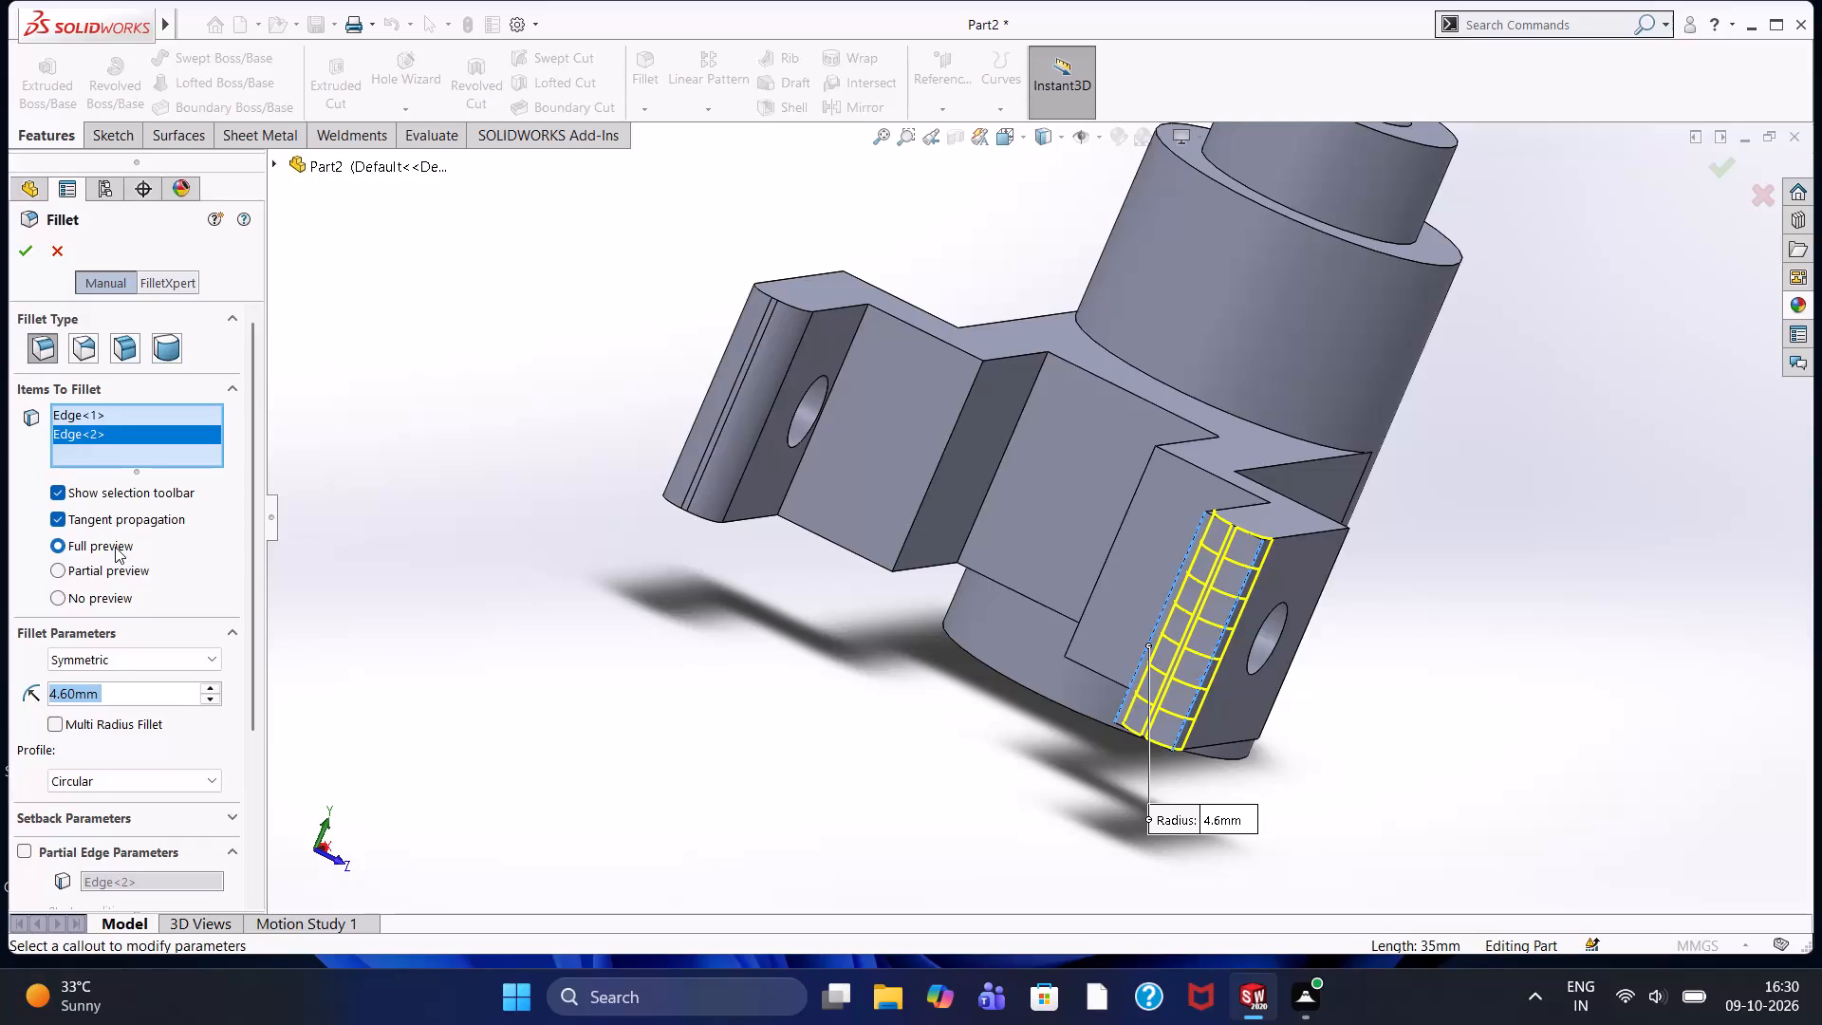
Increase the fillet radius through 4.65, 4.7, 4.75, 4.8 and 4.85 to 4.9 mm, and apply the fillet.
type("4.65")
key("Return")
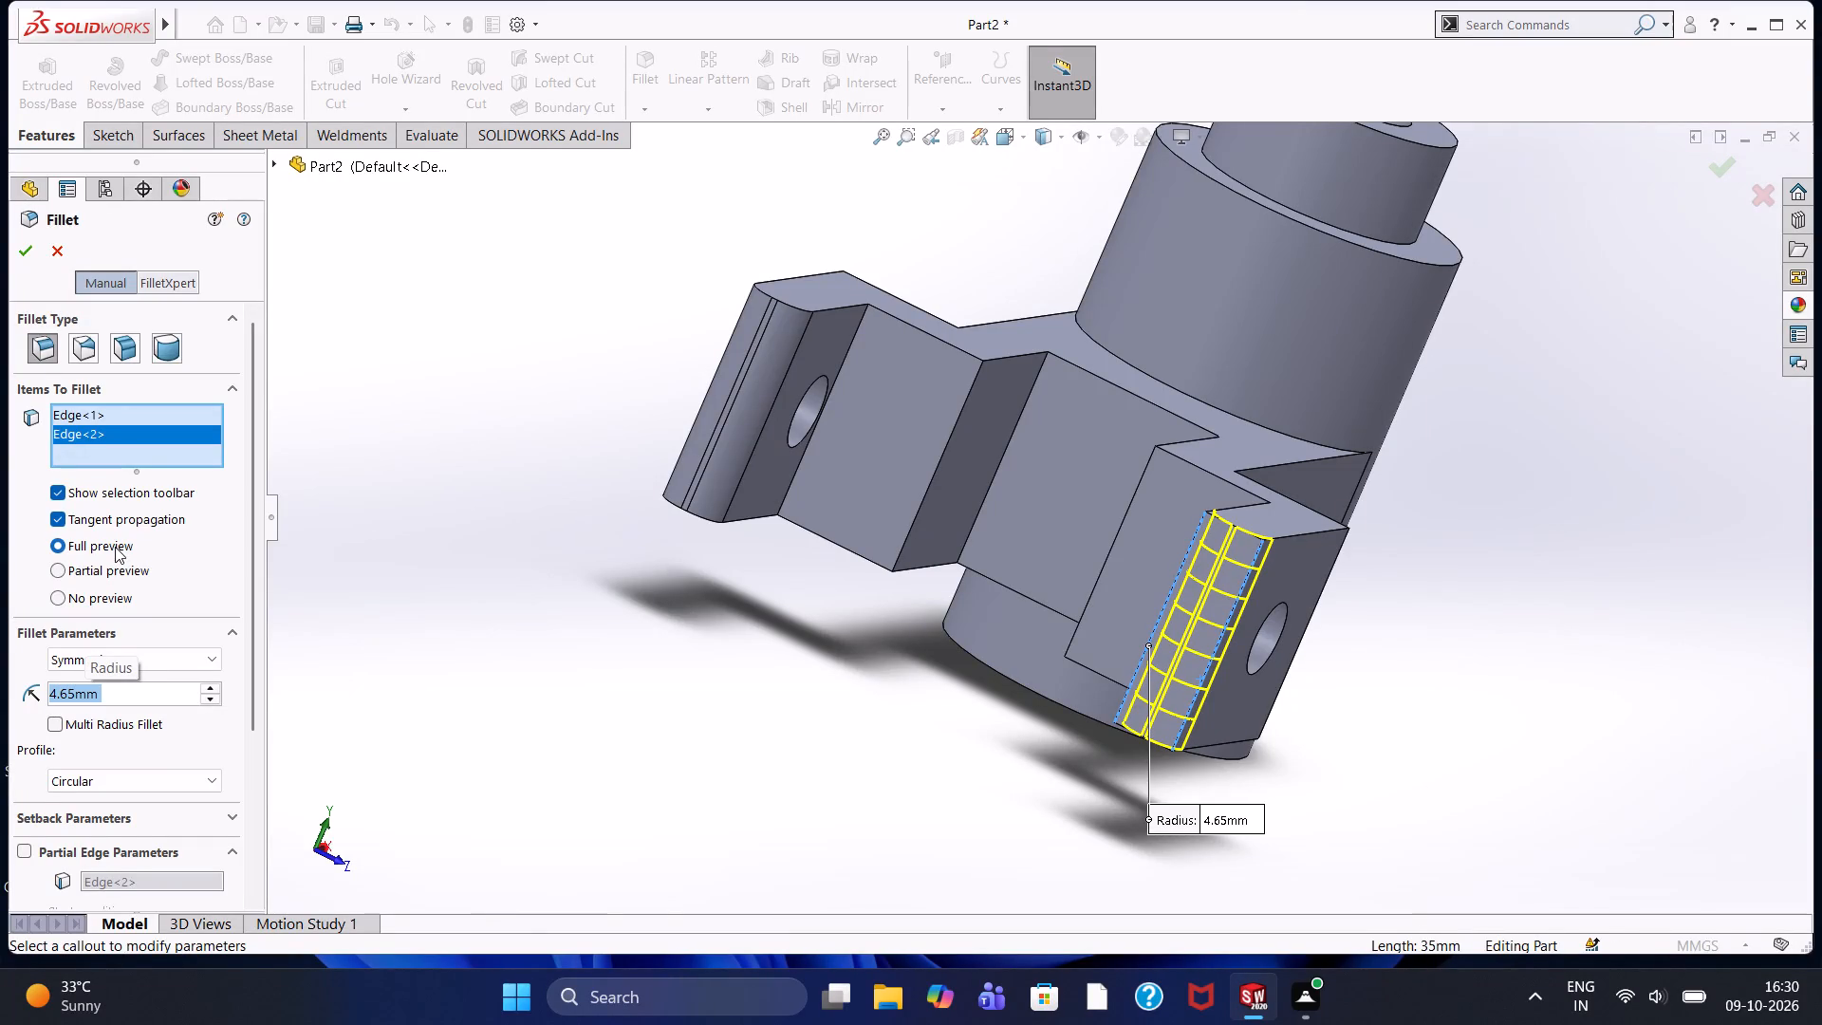
type("4.7")
key("Return")
type("4.75")
key("Return")
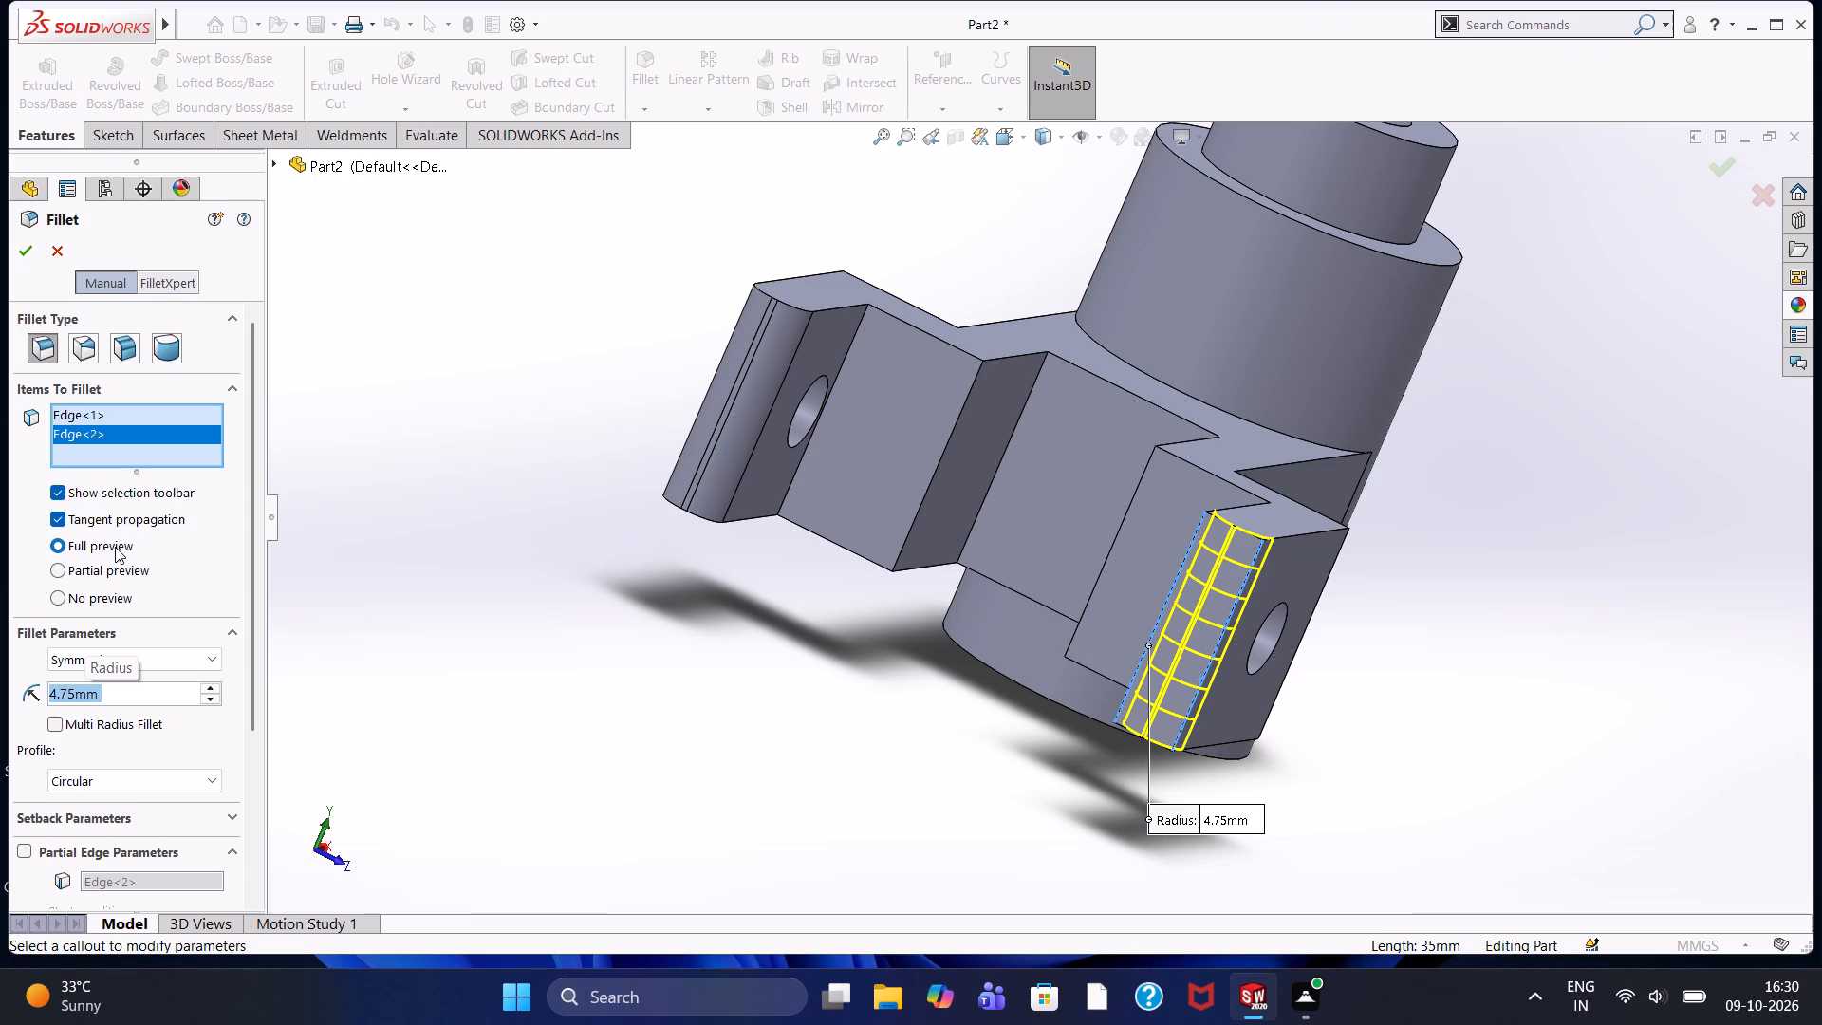
type("4.8")
key("Return")
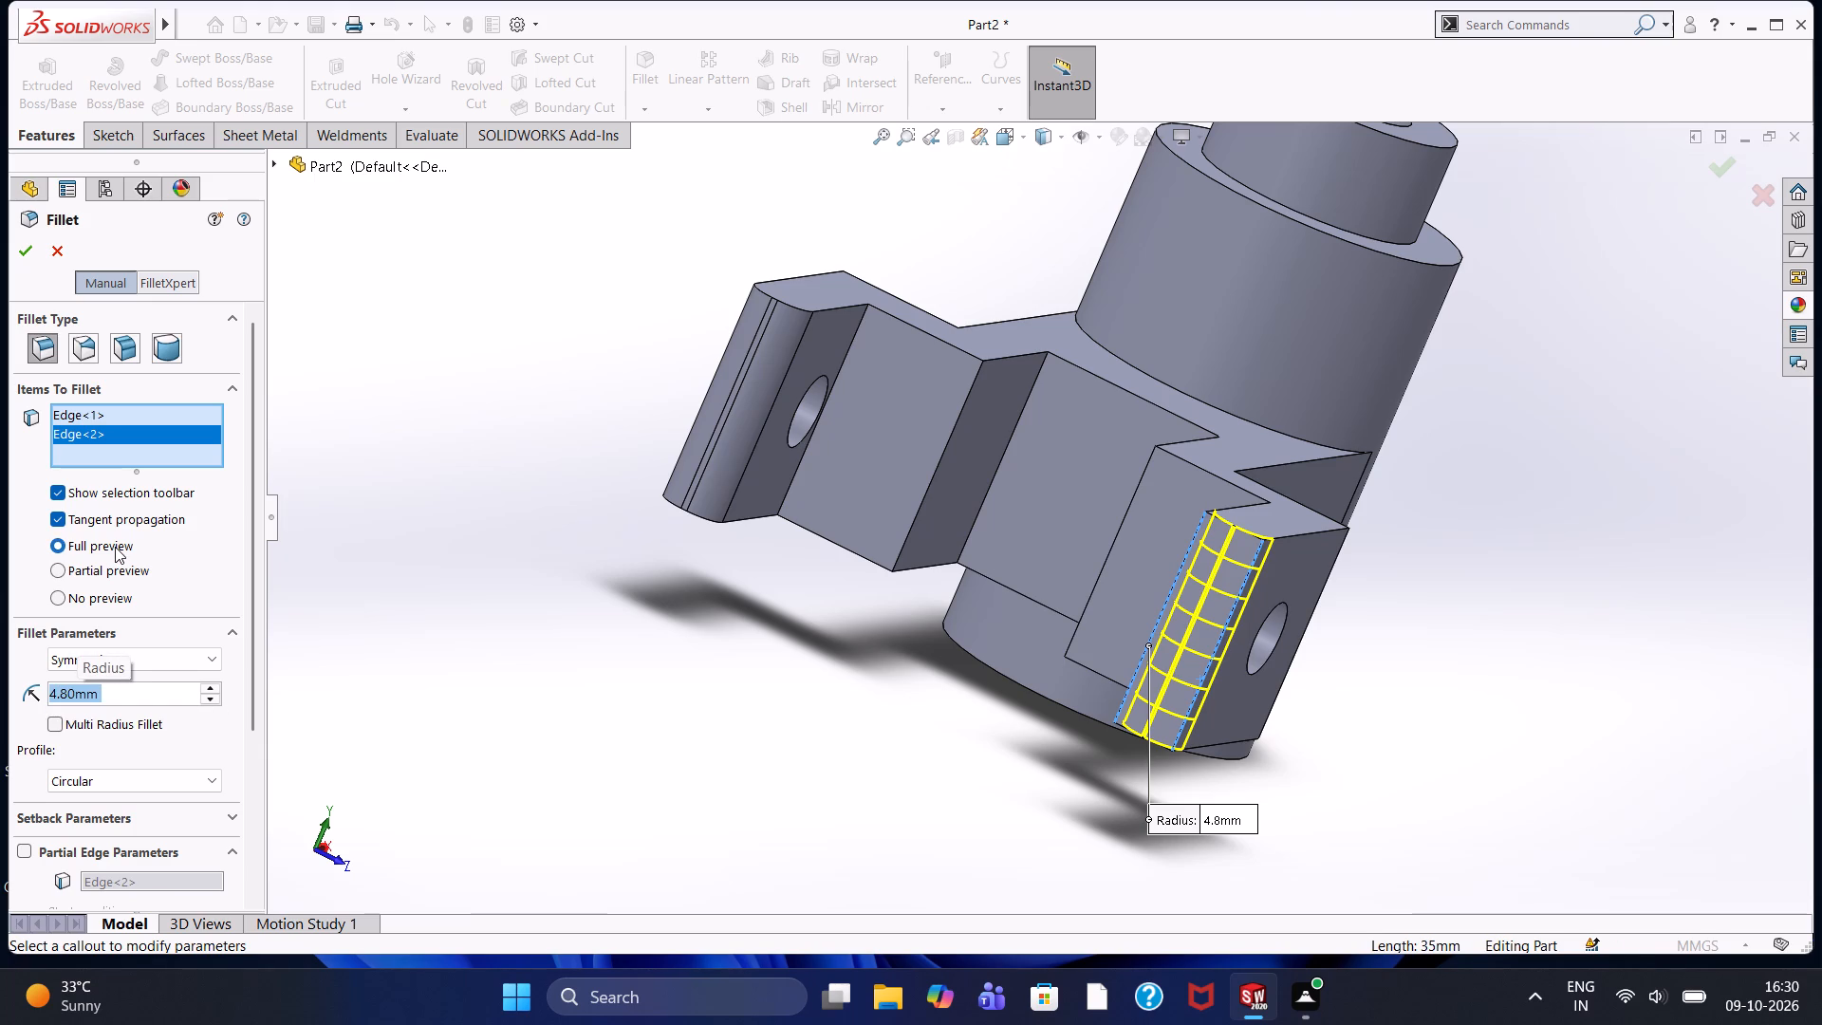
type("4.85")
key("Return")
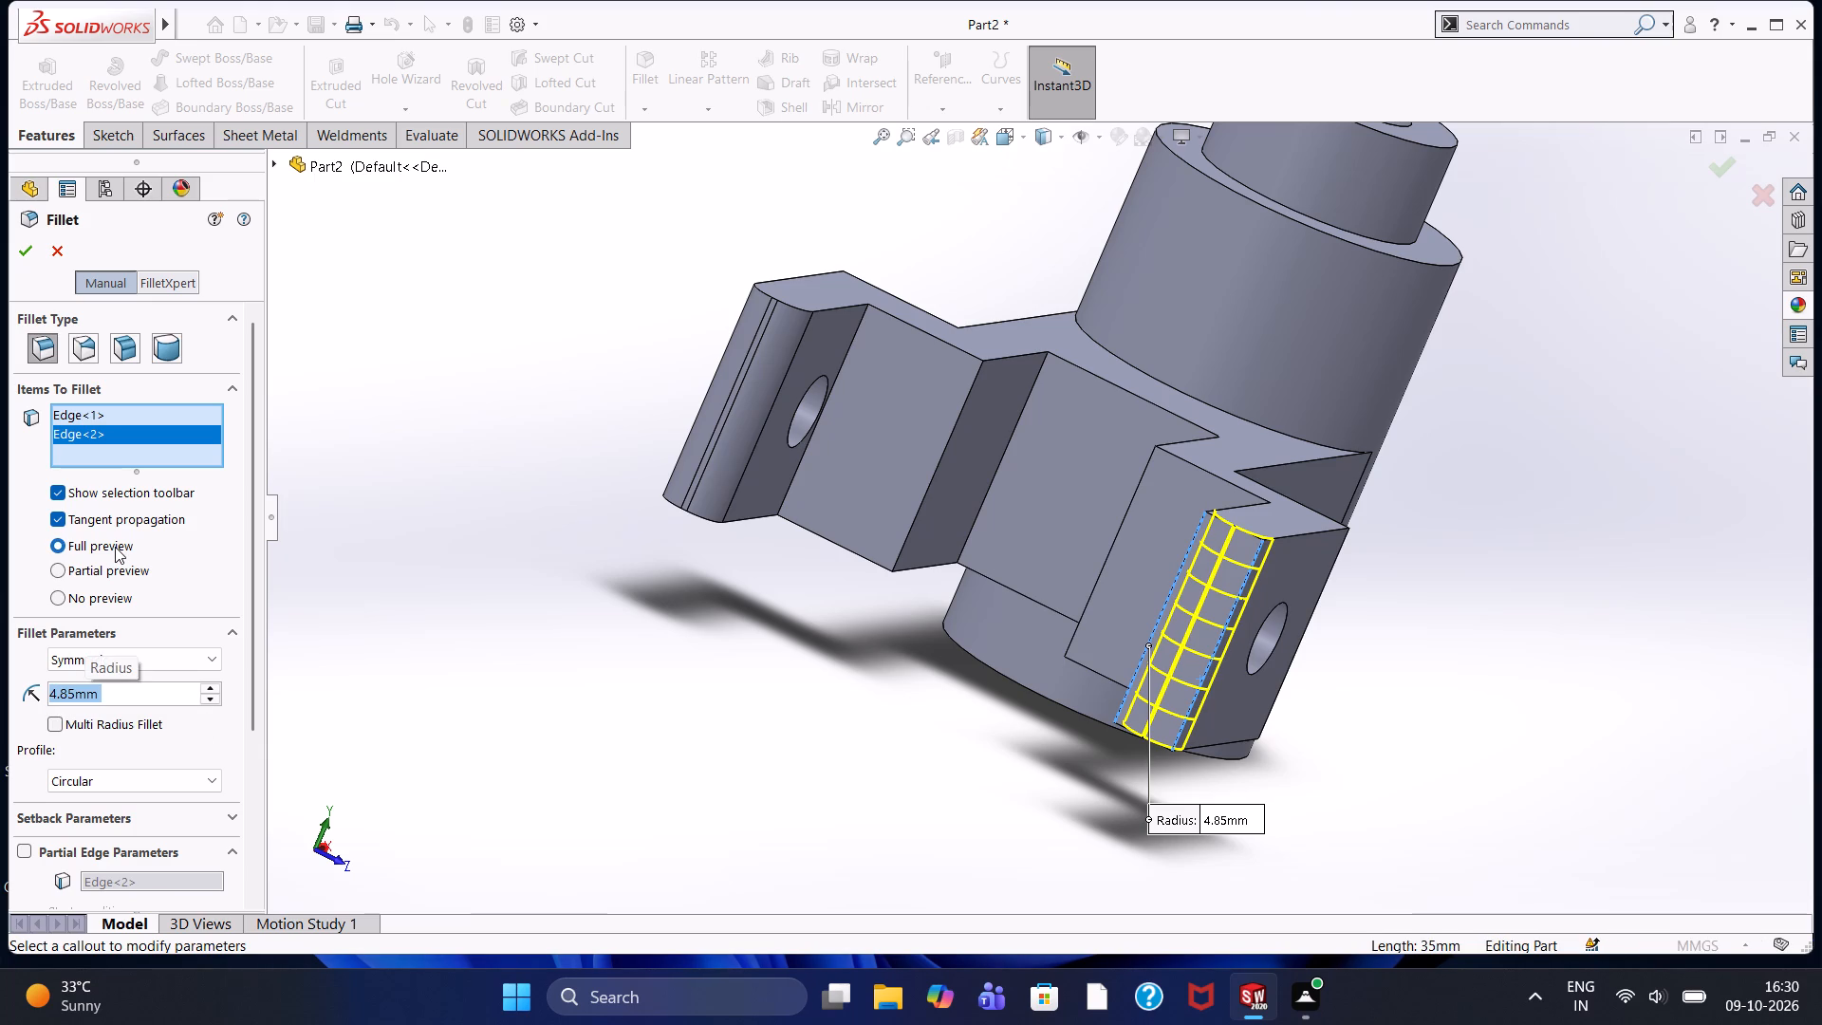
type("4.9")
key("Return")
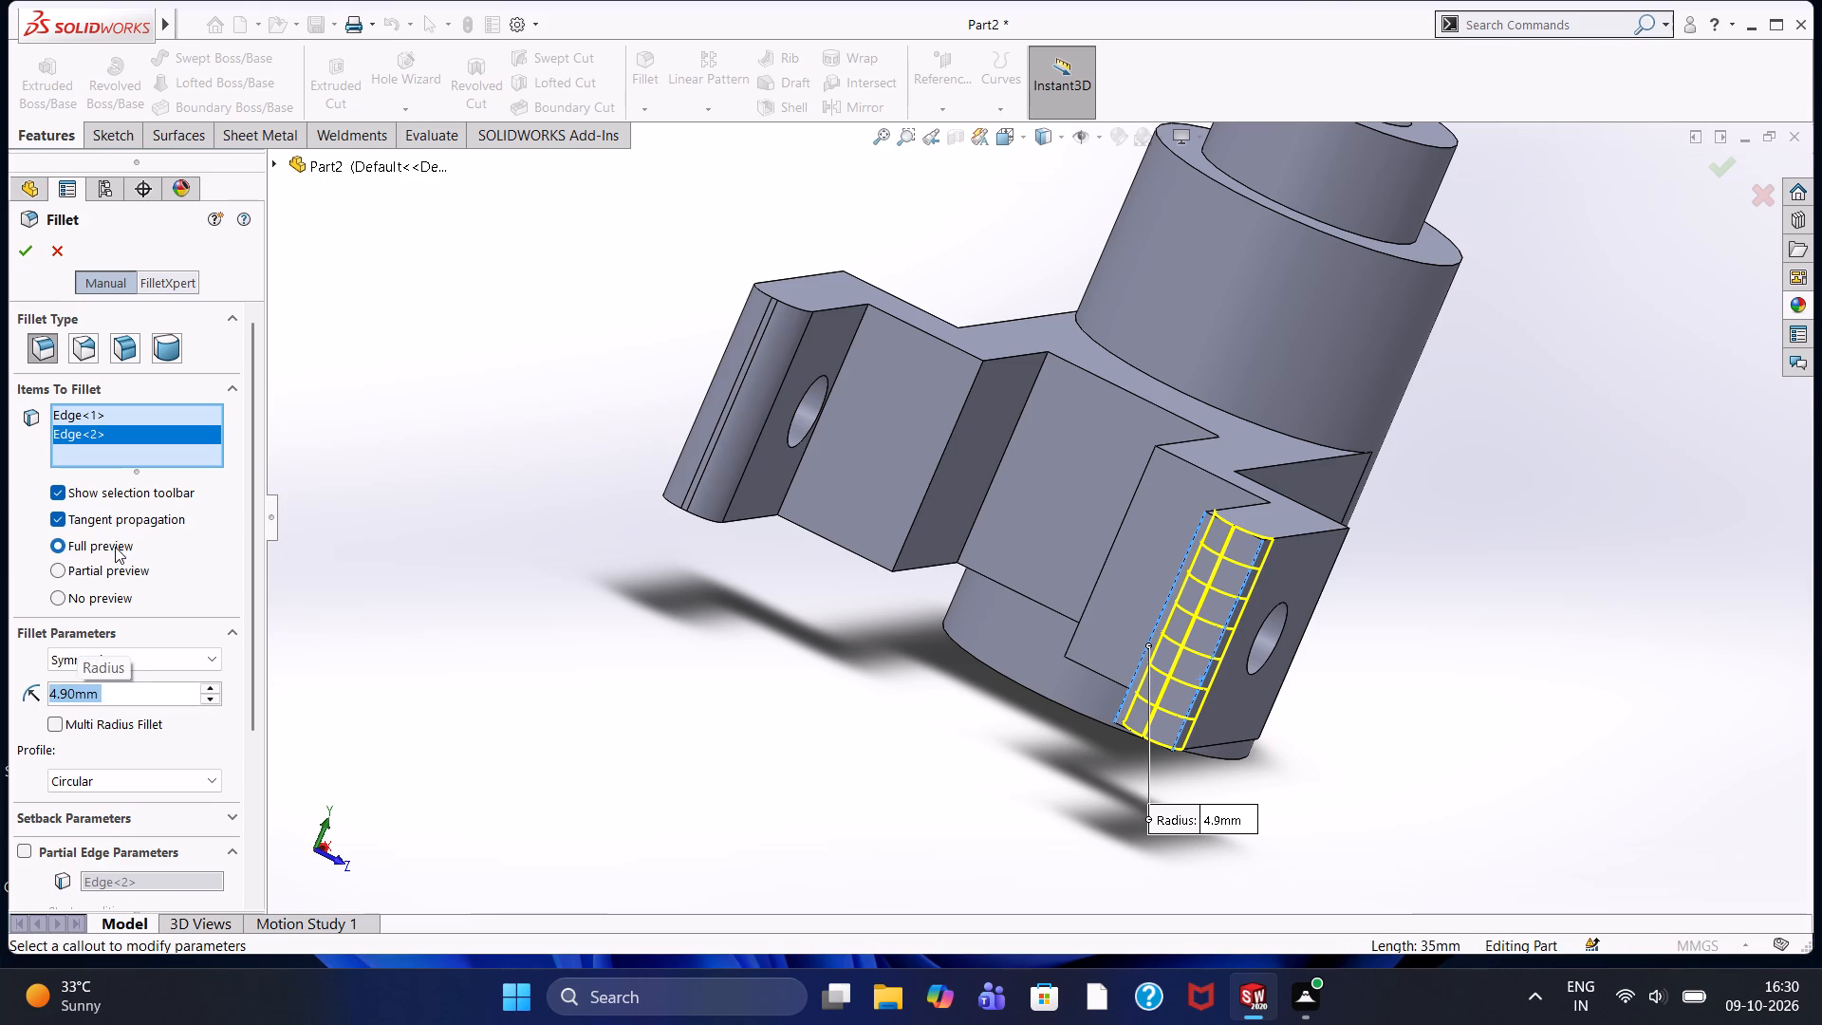
left_click(17, 252)
Examine the bracket from several angles, comparing the rounded ends of both arms and the overall shape.
middle_click_drag(810, 884, 756, 829)
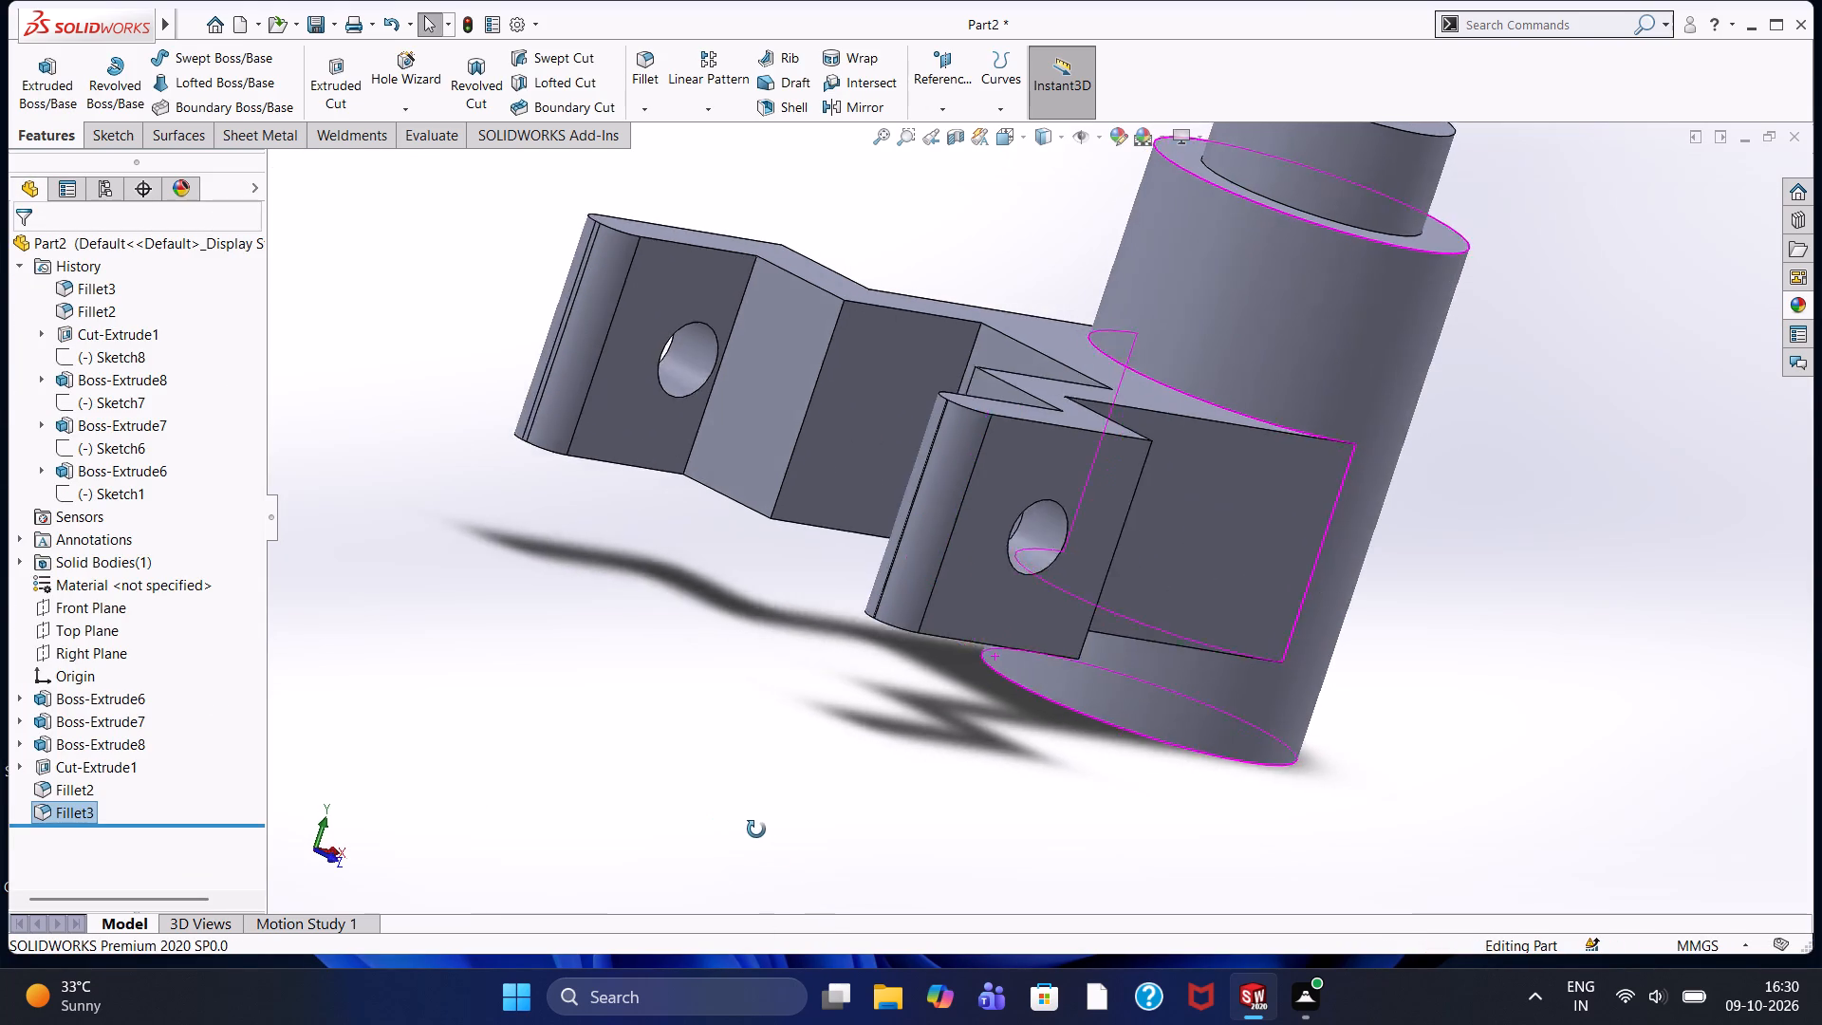
middle_click_drag(756, 829, 801, 942)
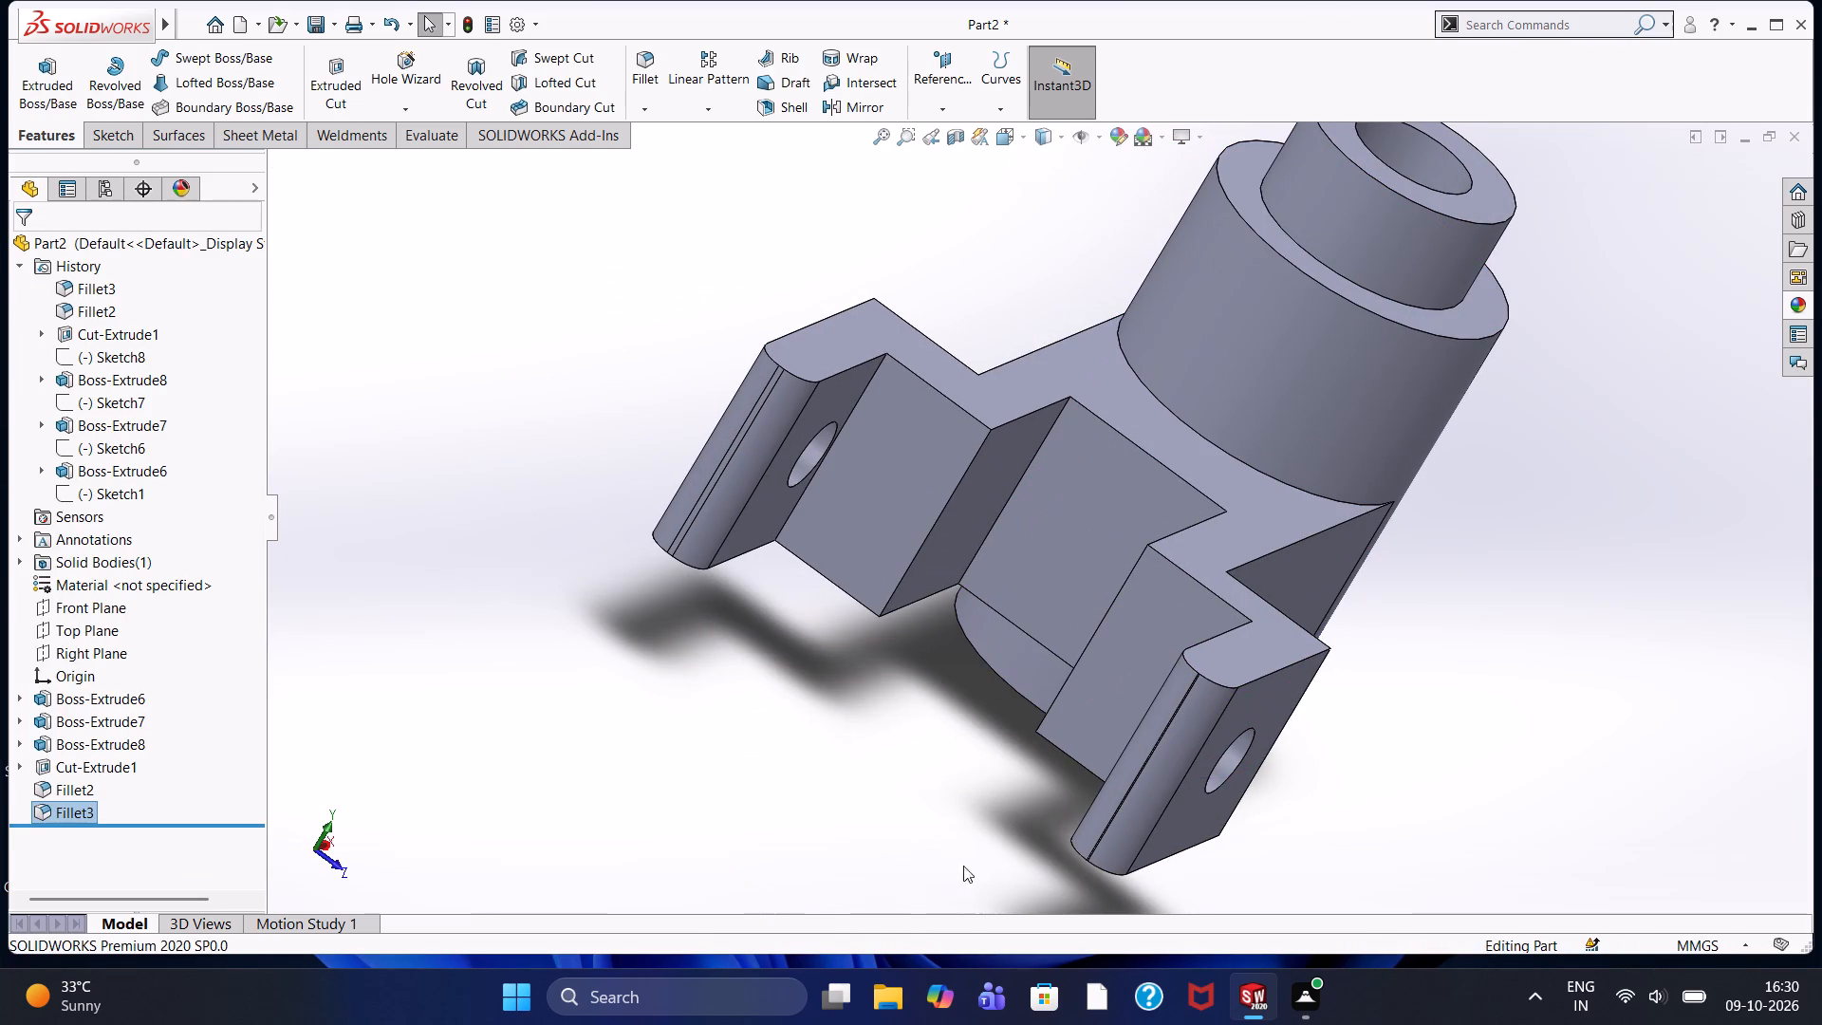
scroll(640, 565, "down", 3)
scroll(769, 504, "down", 4)
scroll(841, 419, "up", 4)
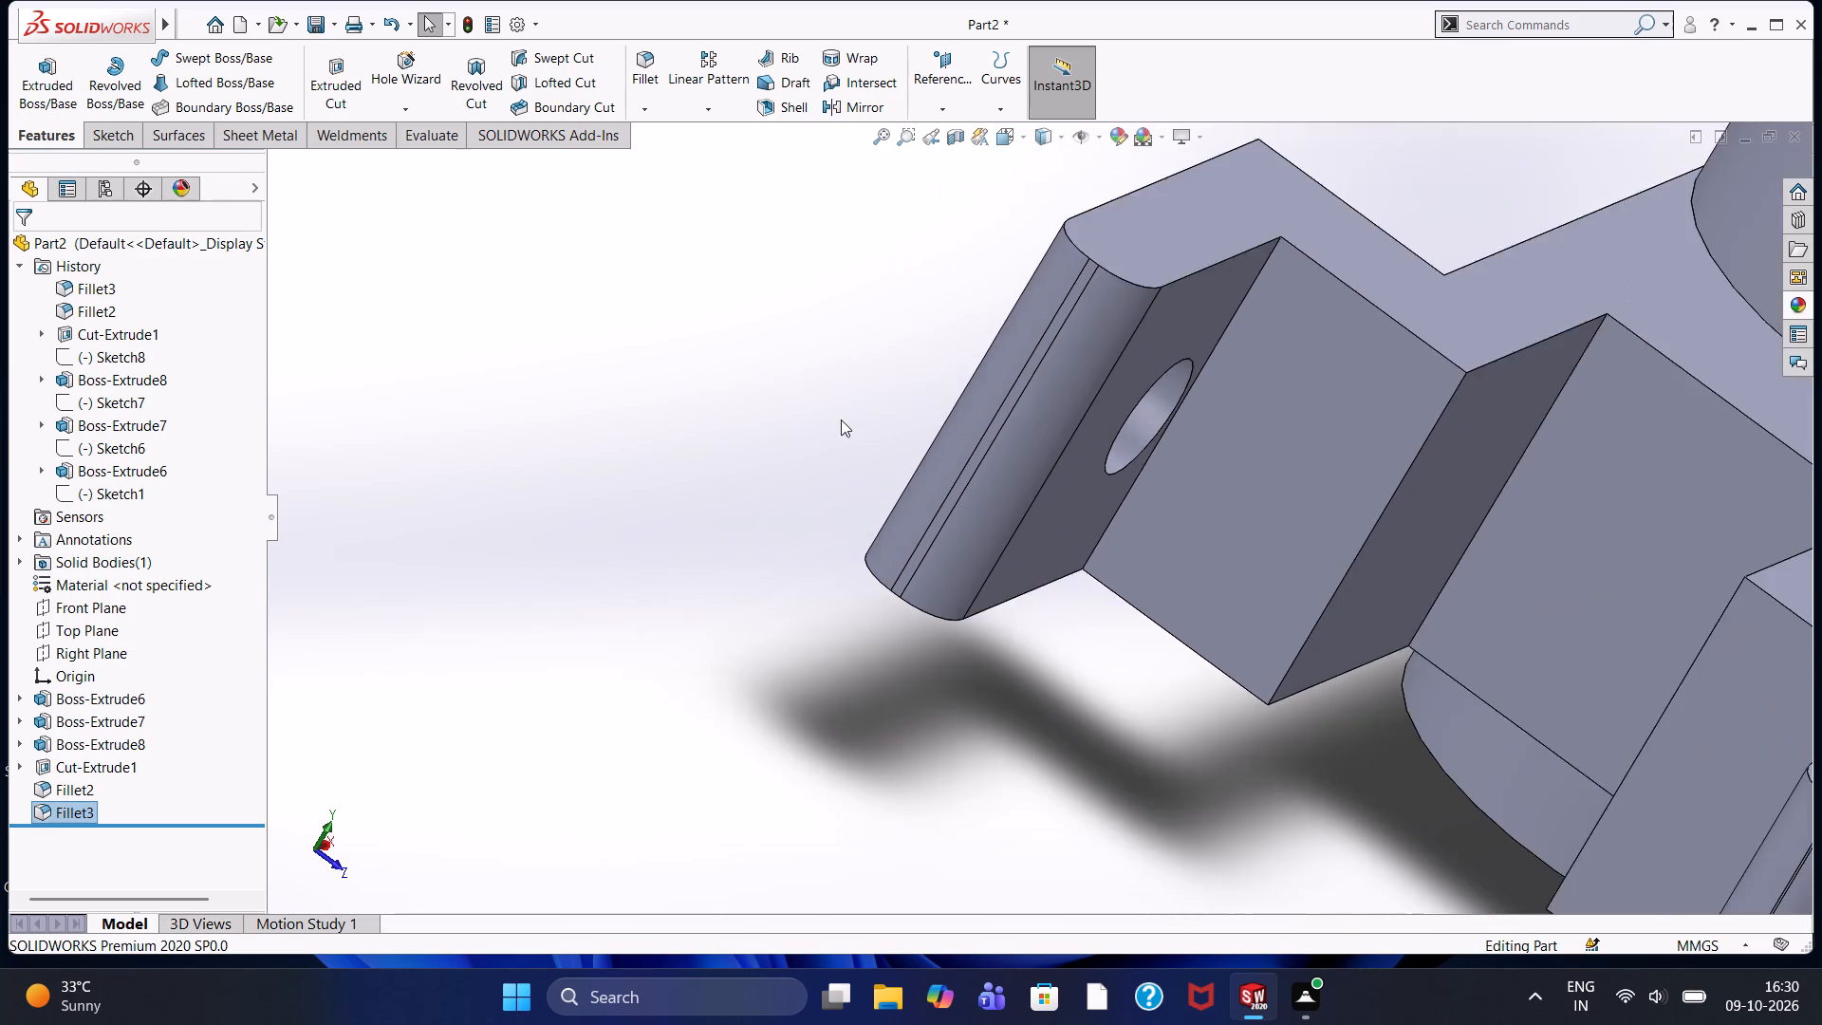
scroll(895, 557, "up", 6)
middle_click_drag(975, 696, 832, 582)
scroll(975, 696, "up", 1)
scroll(832, 582, "down", 1)
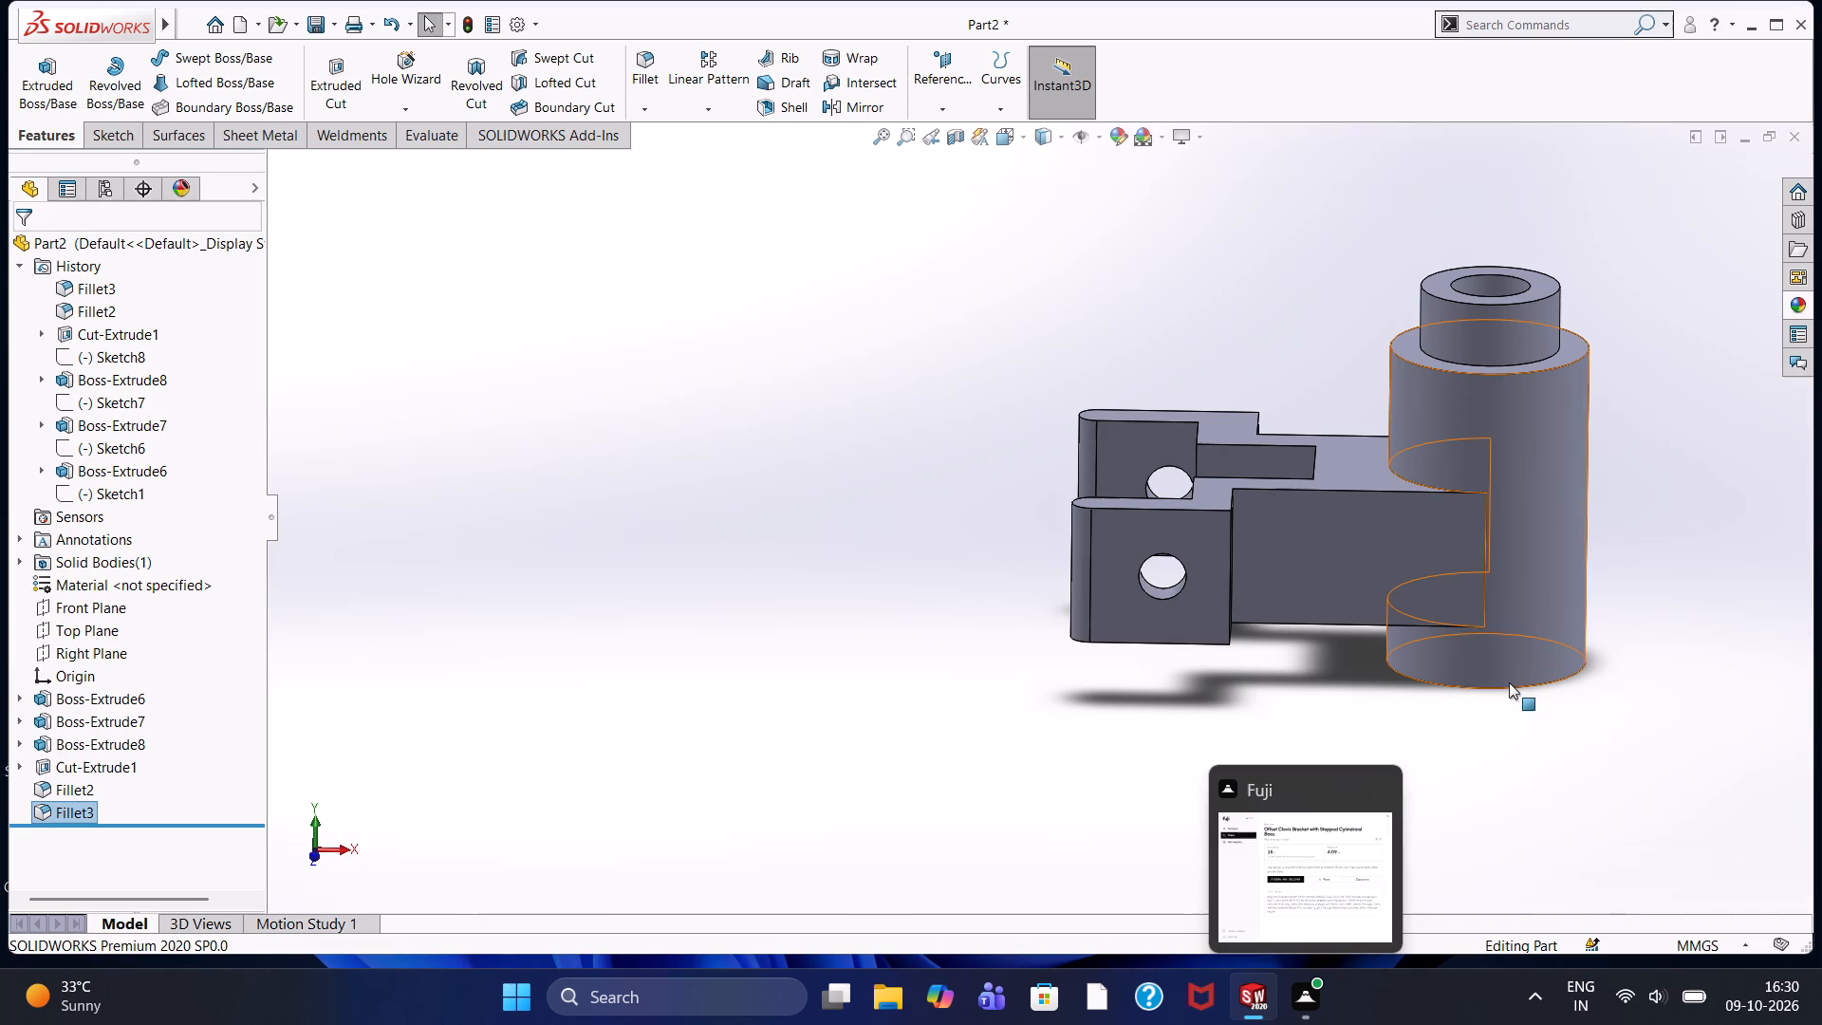
scroll(1269, 717, "up", 2)
middle_click_drag(1346, 643, 1376, 723)
scroll(1440, 666, "down", 2)
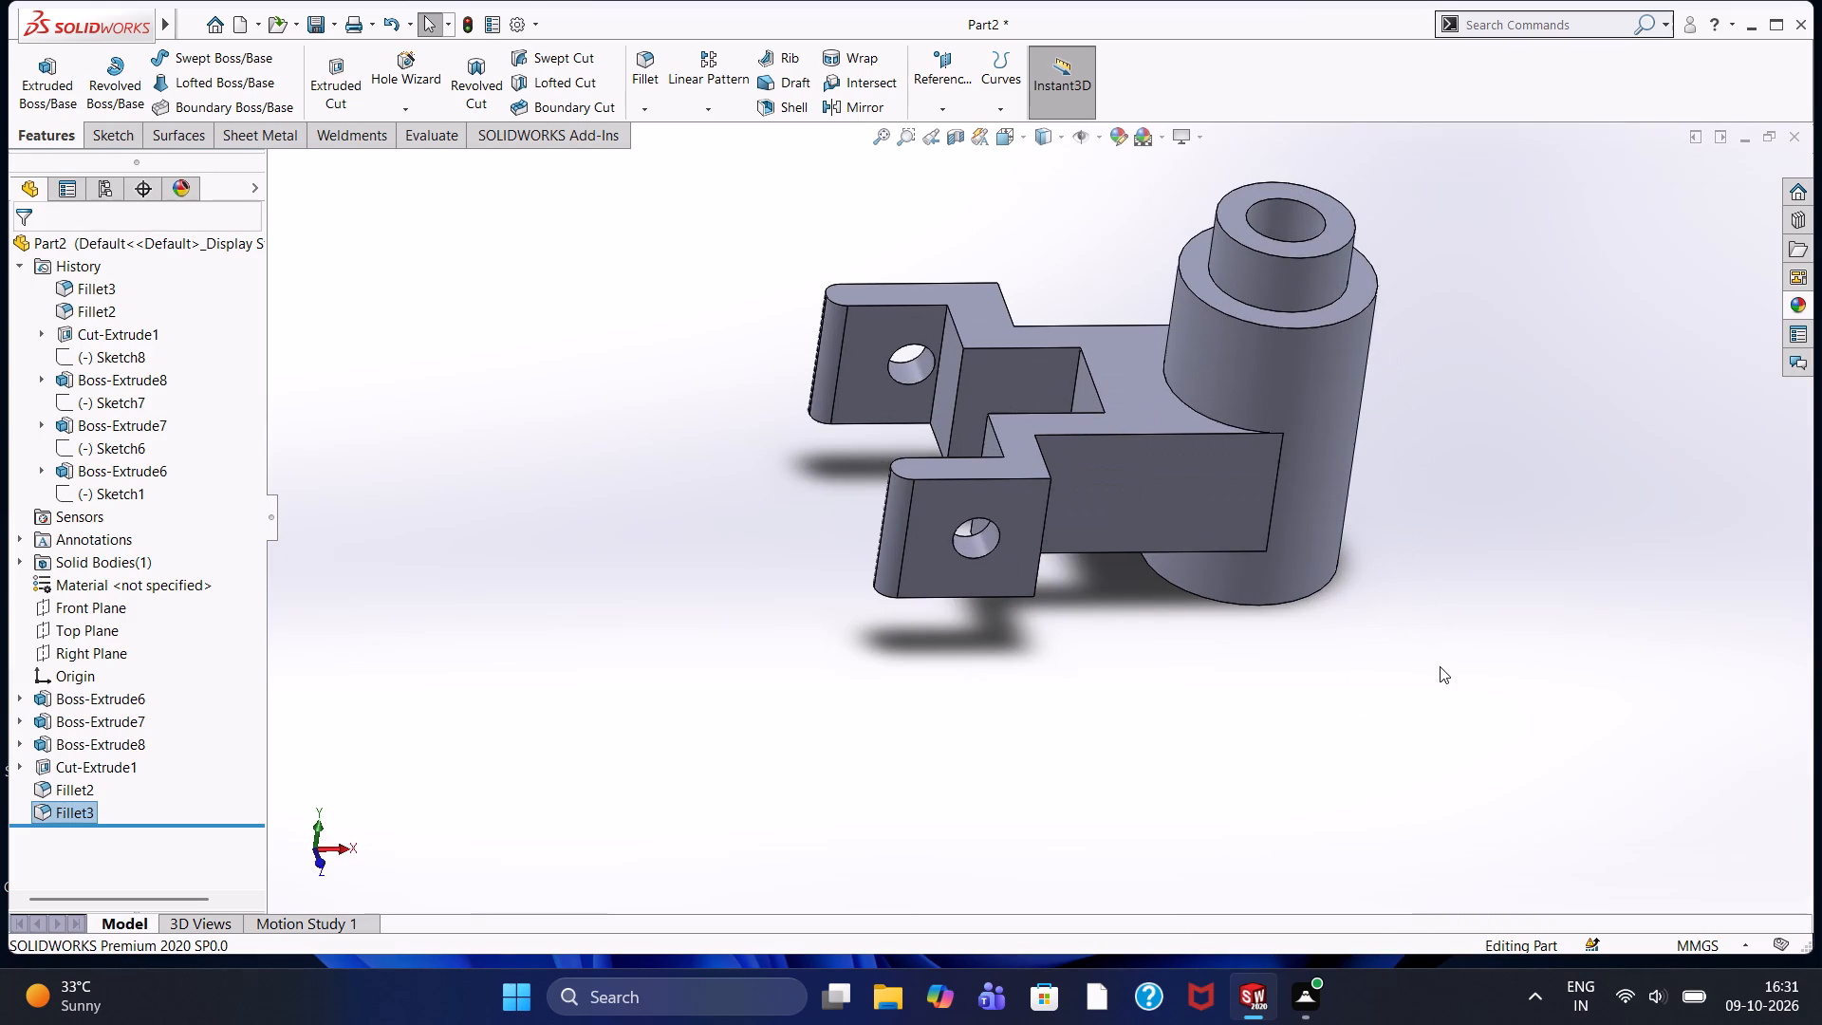
middle_click_drag(1436, 667, 1413, 848)
scroll(1405, 832, "down", 1)
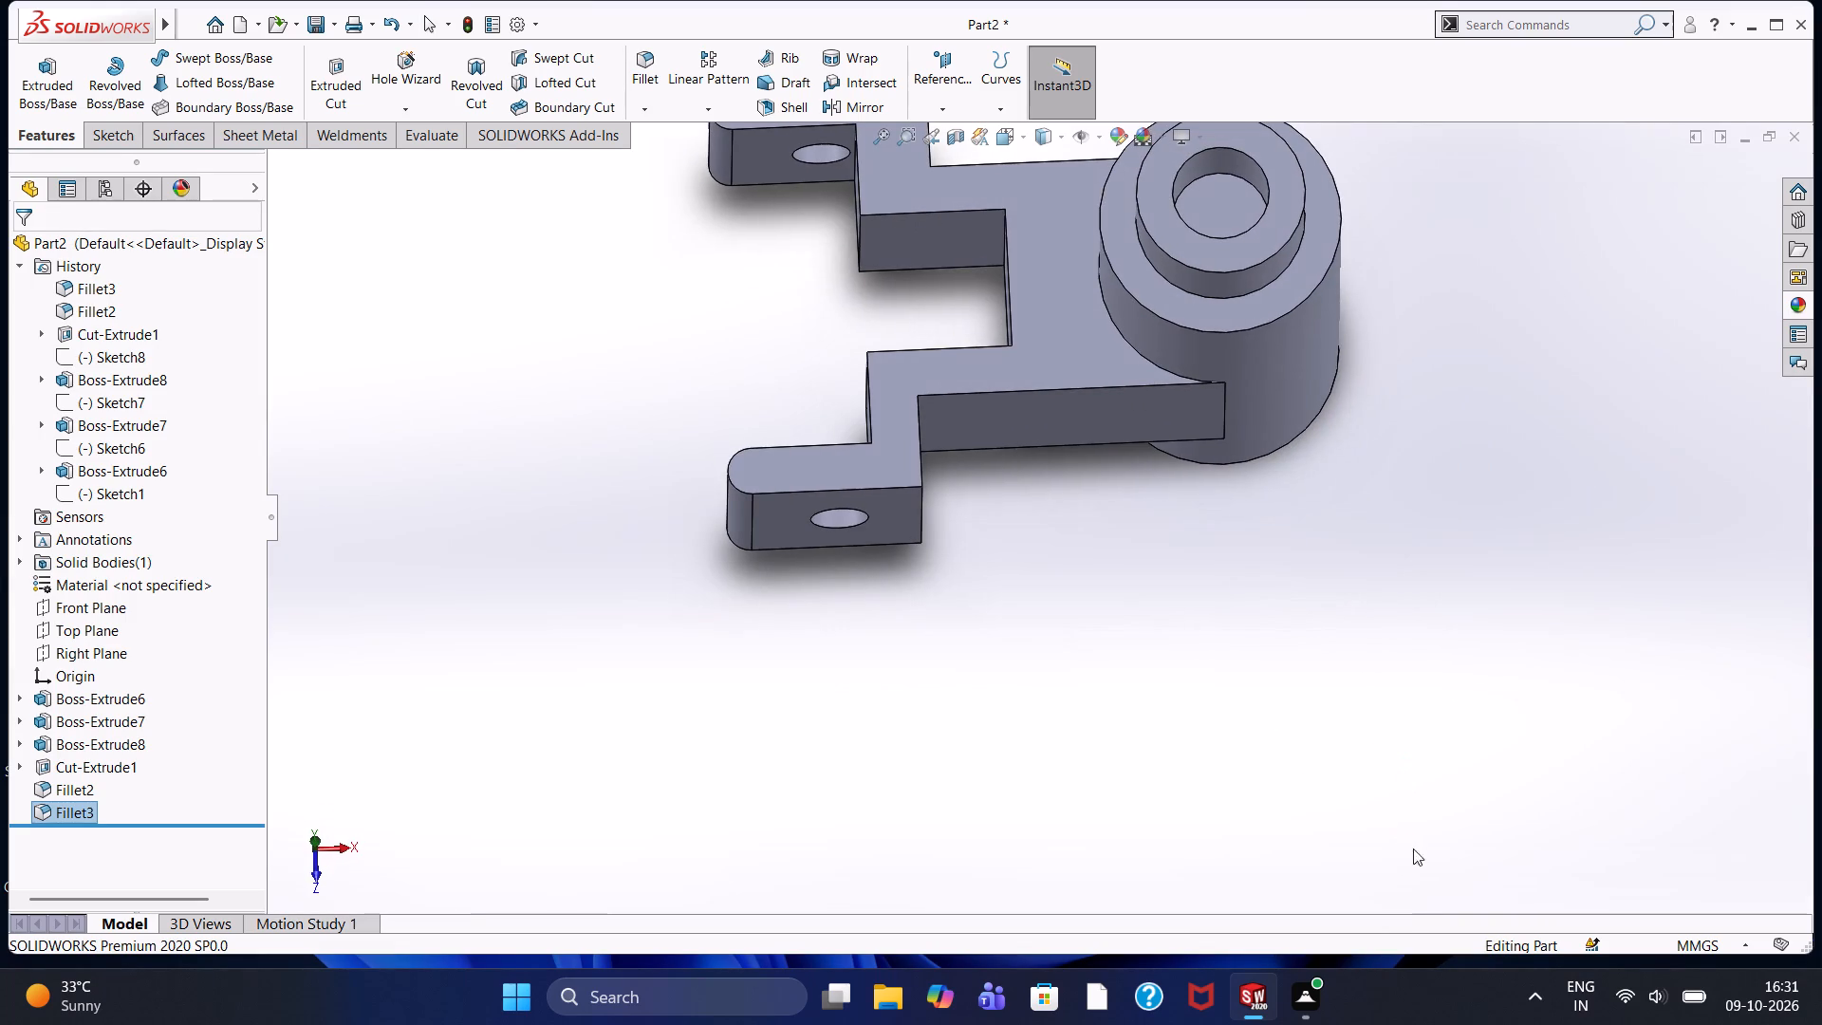
scroll(1300, 622, "up", 2)
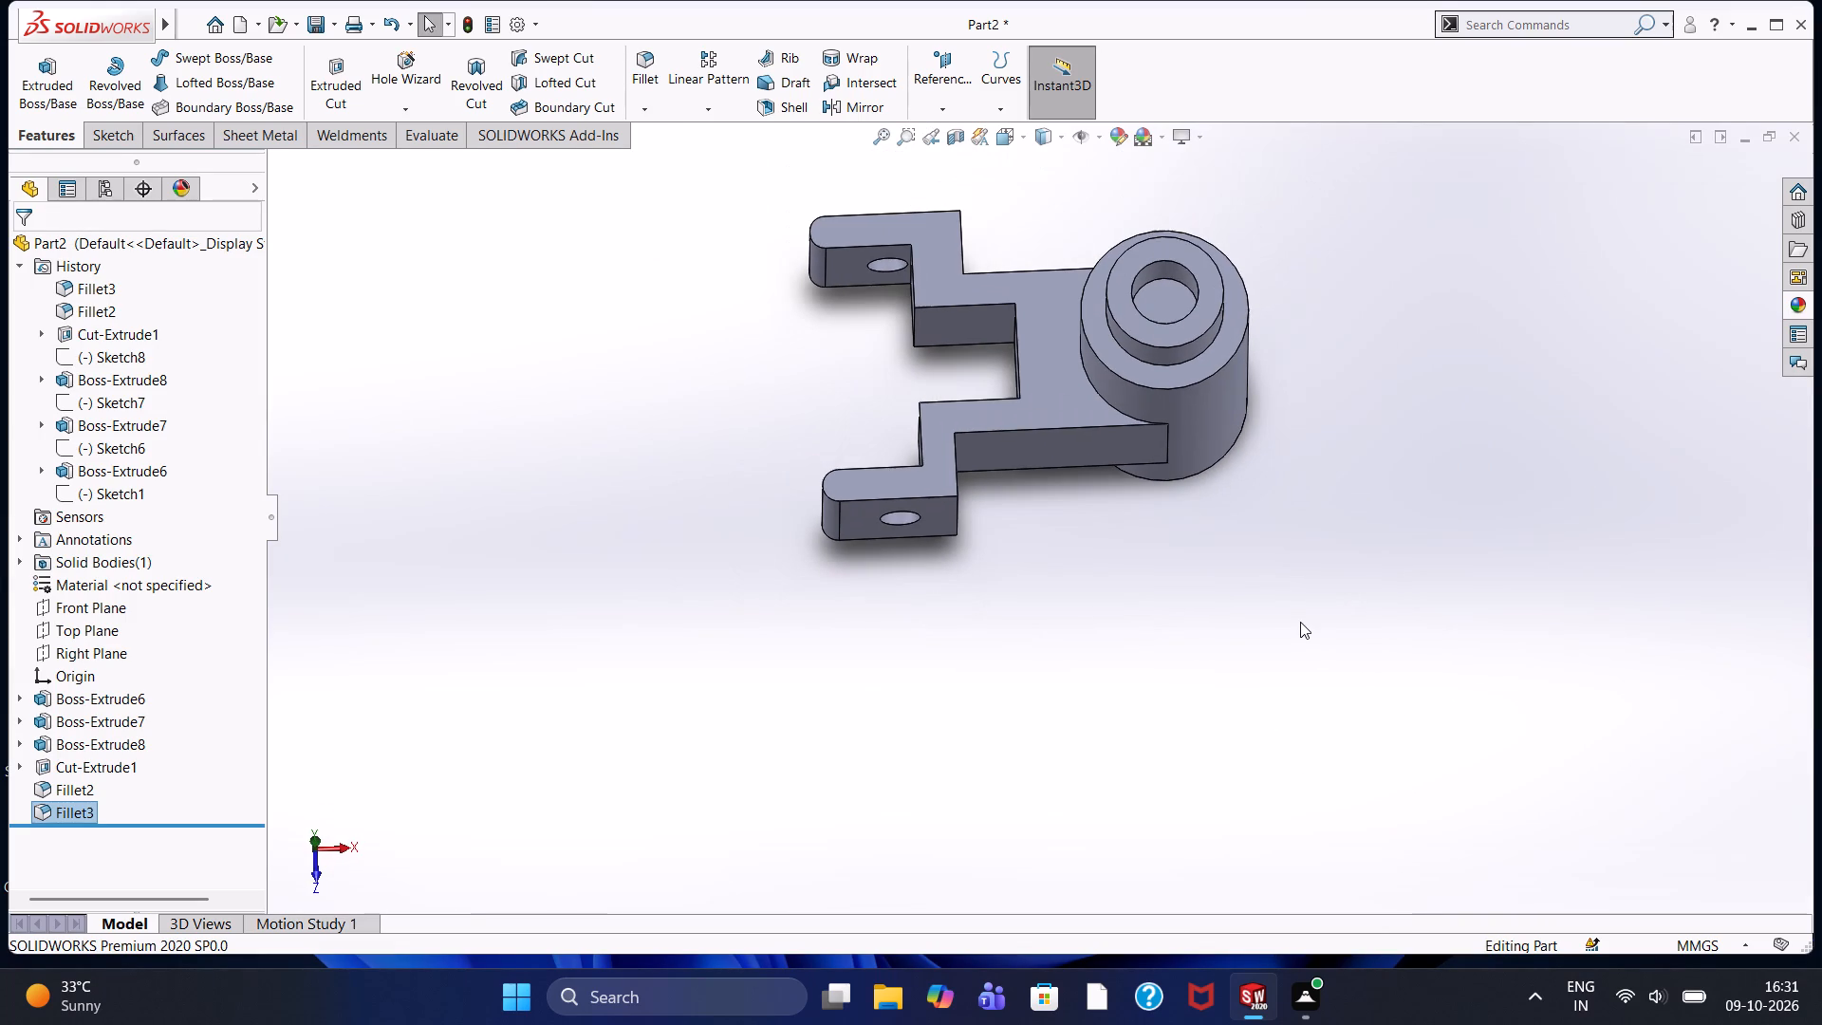
scroll(1300, 622, "up", 1)
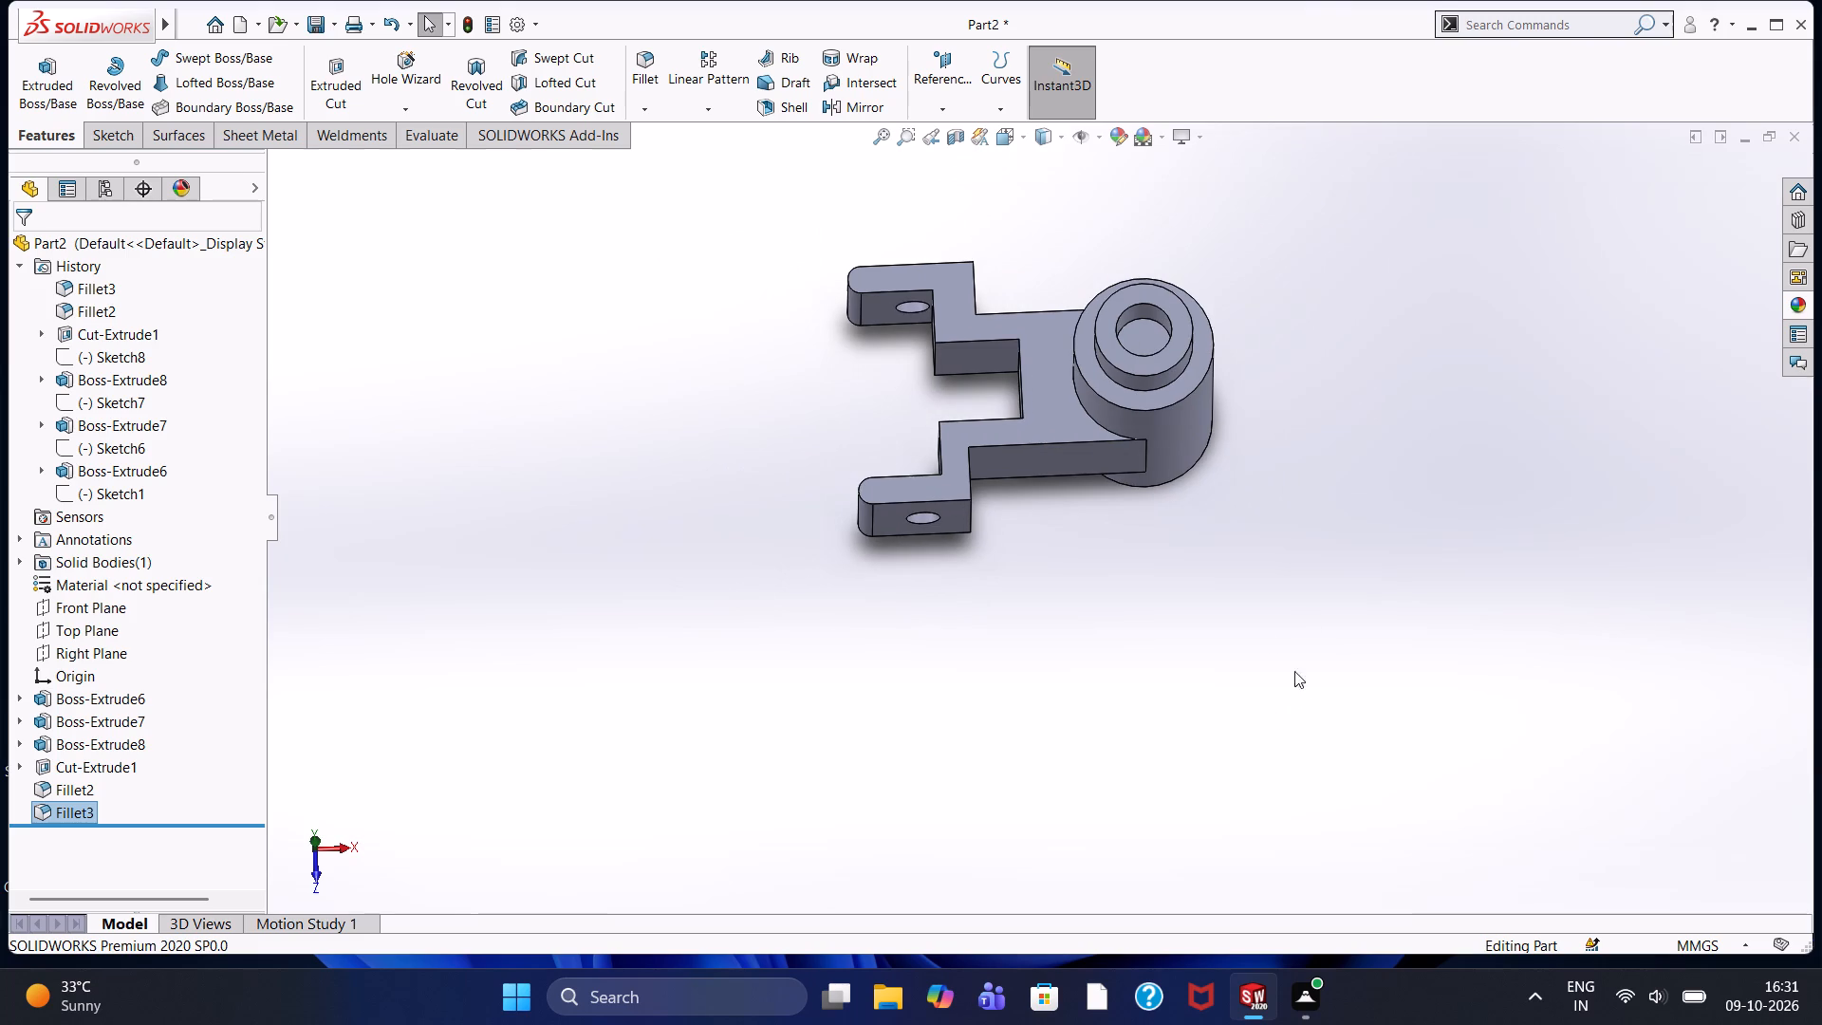
Sketch a 20 mm diameter circle centred on the origin, on the cylinder's top face inside the raised ring.
left_click(1145, 341)
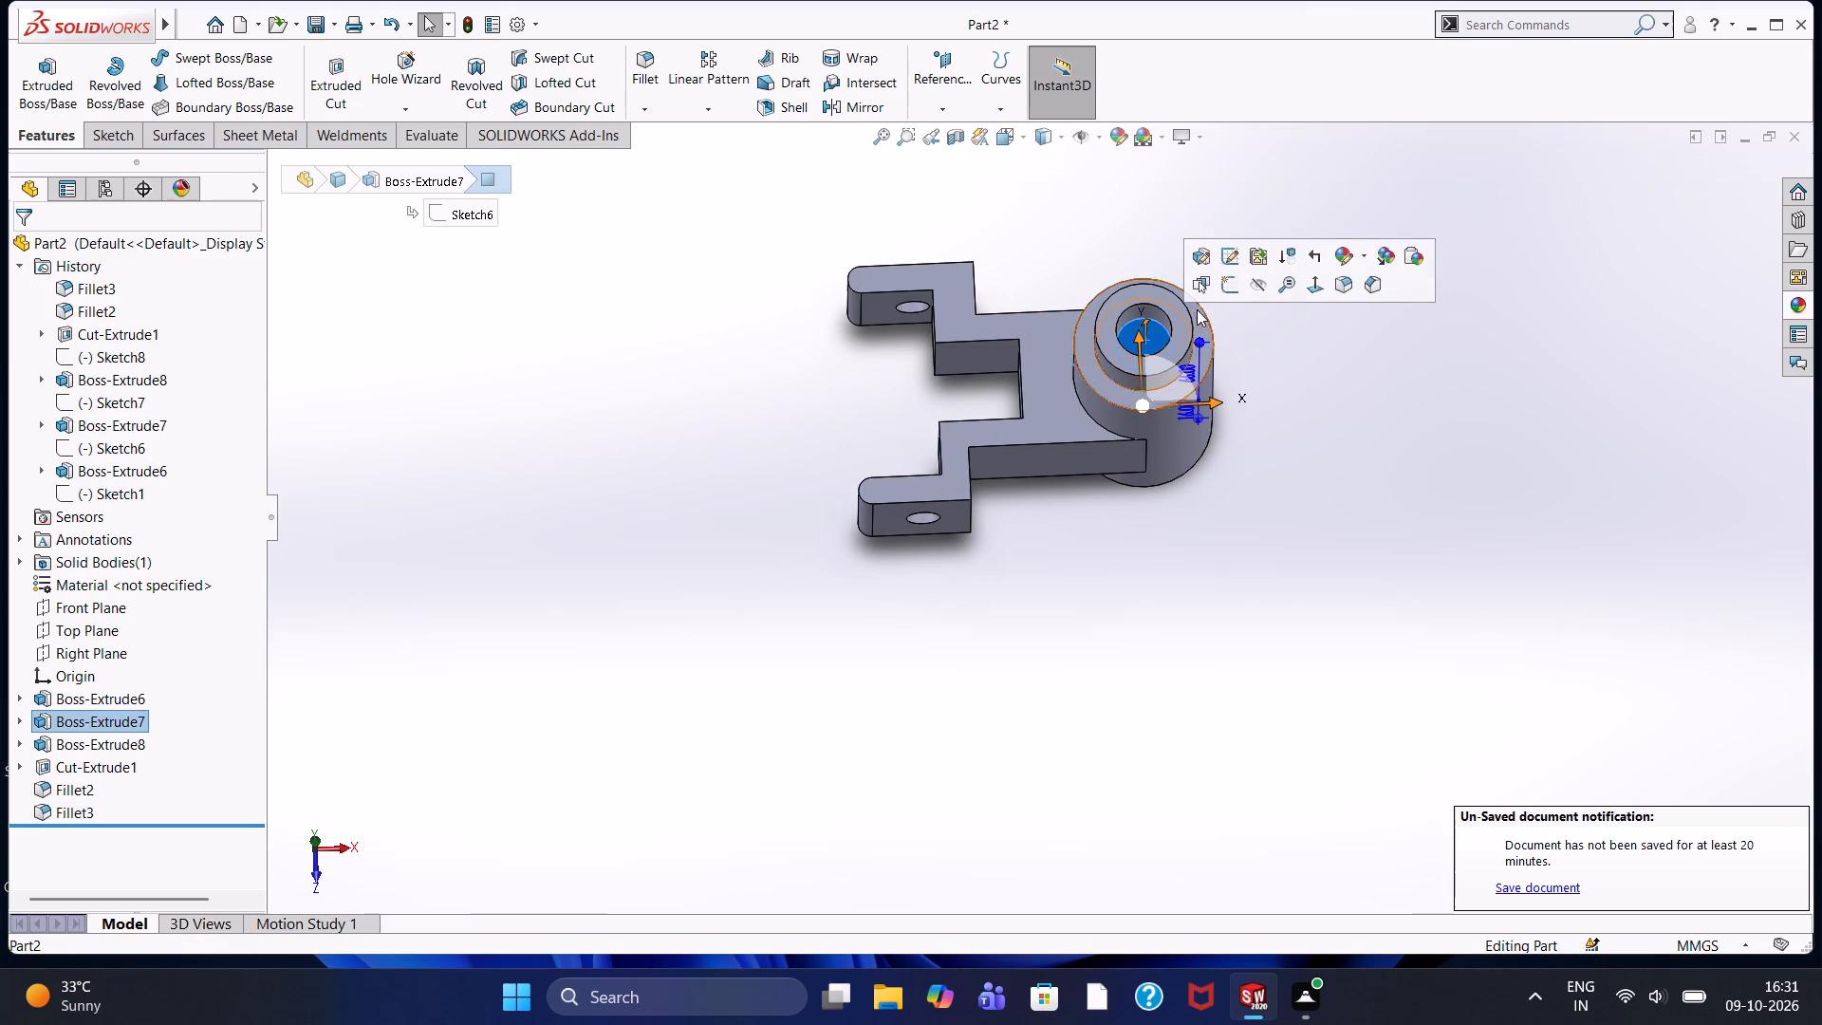
left_click(1221, 289)
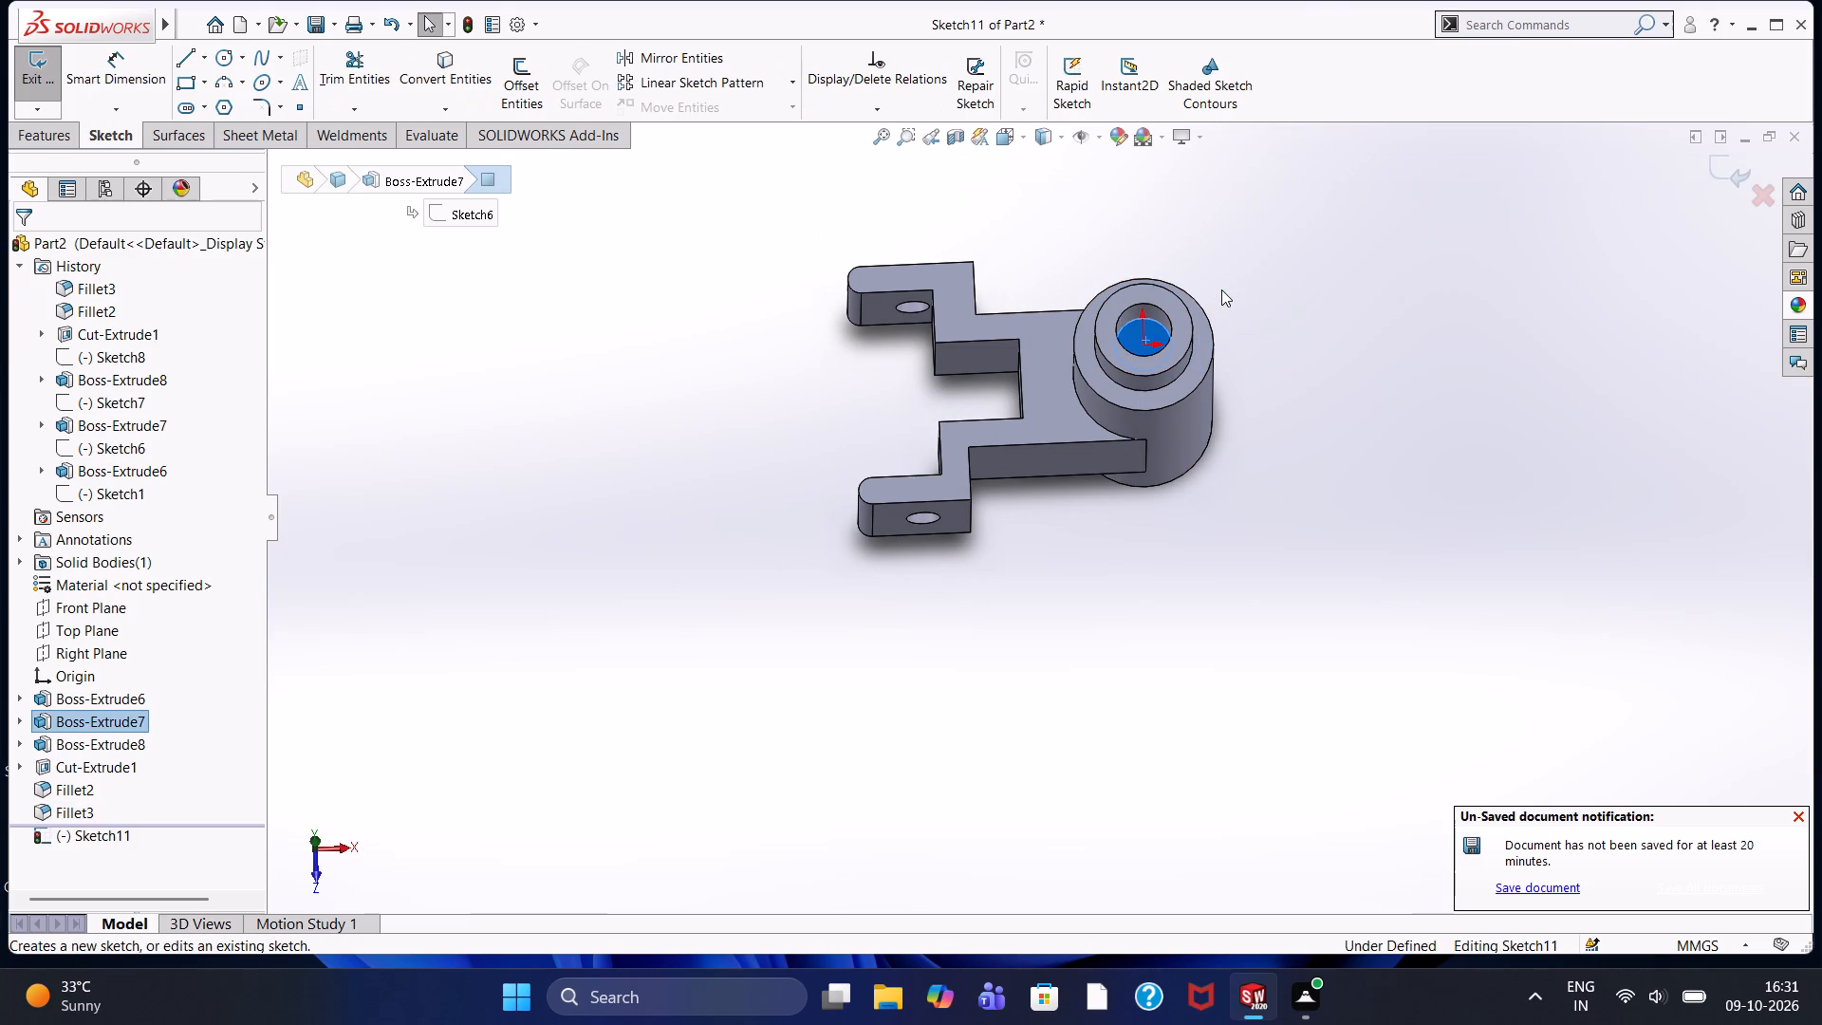
key("ctrl+8")
left_click(1221, 289)
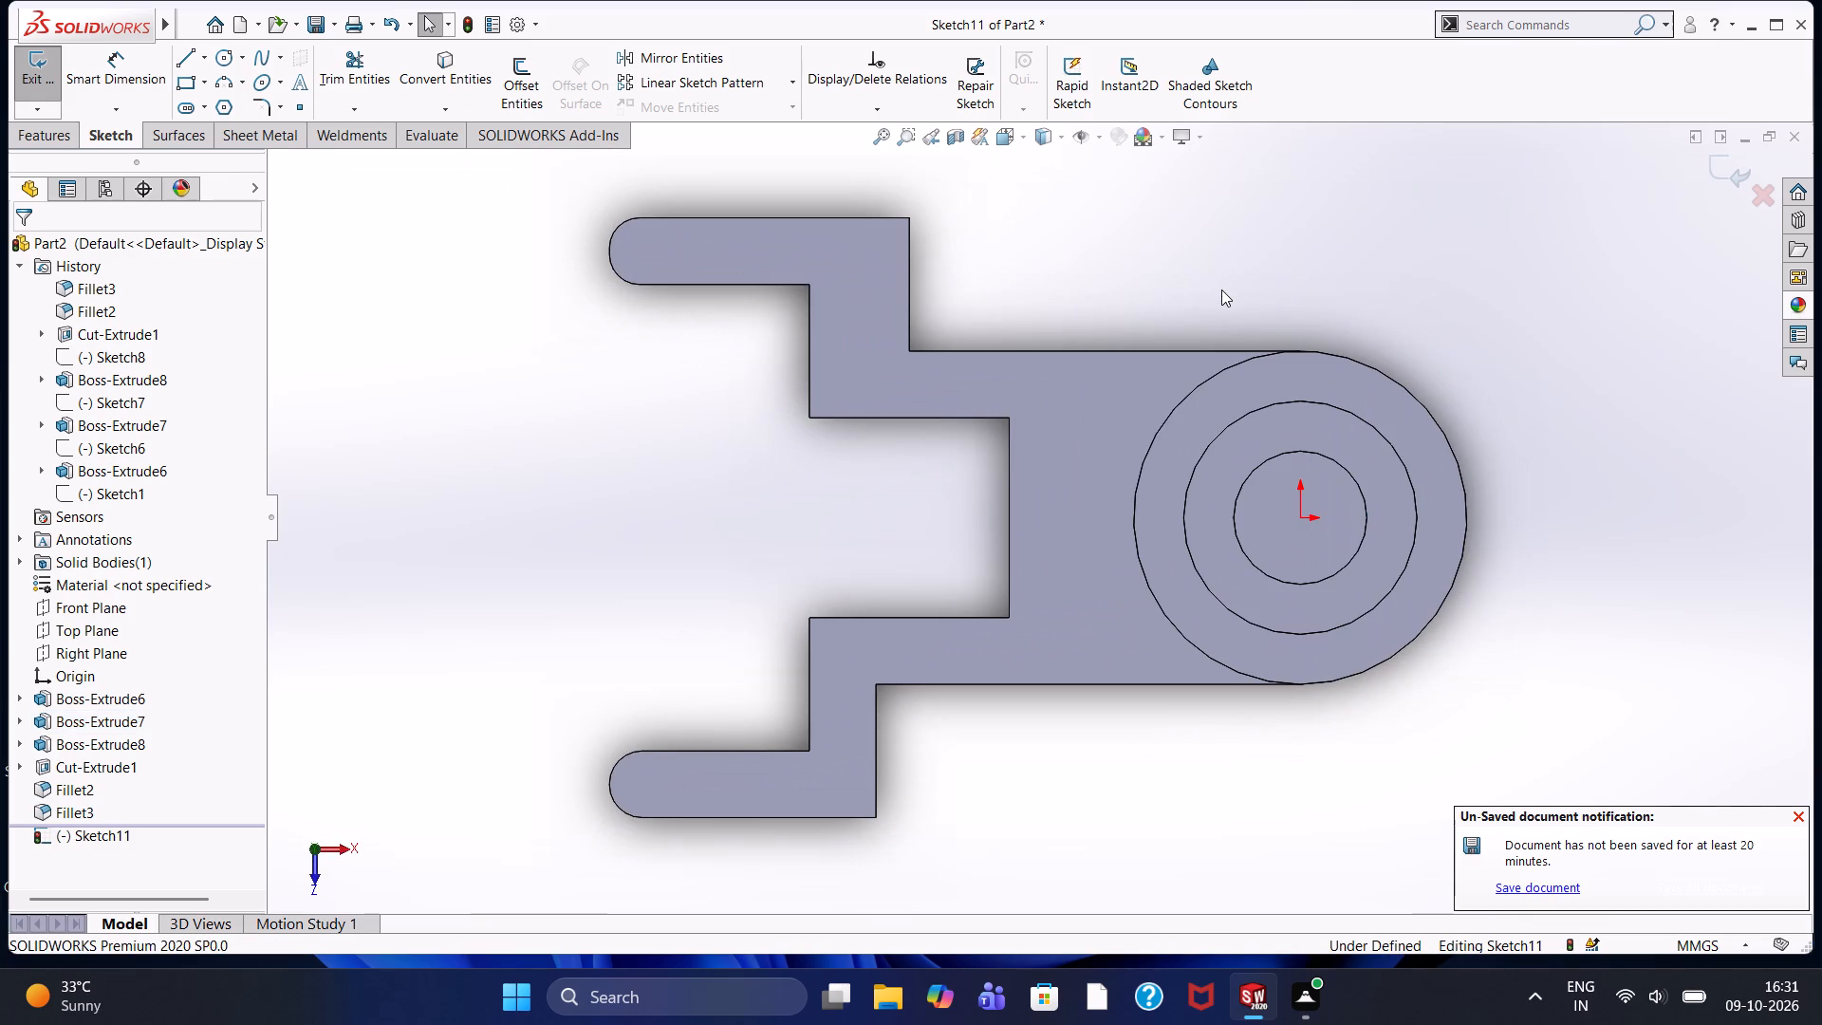
left_click(220, 63)
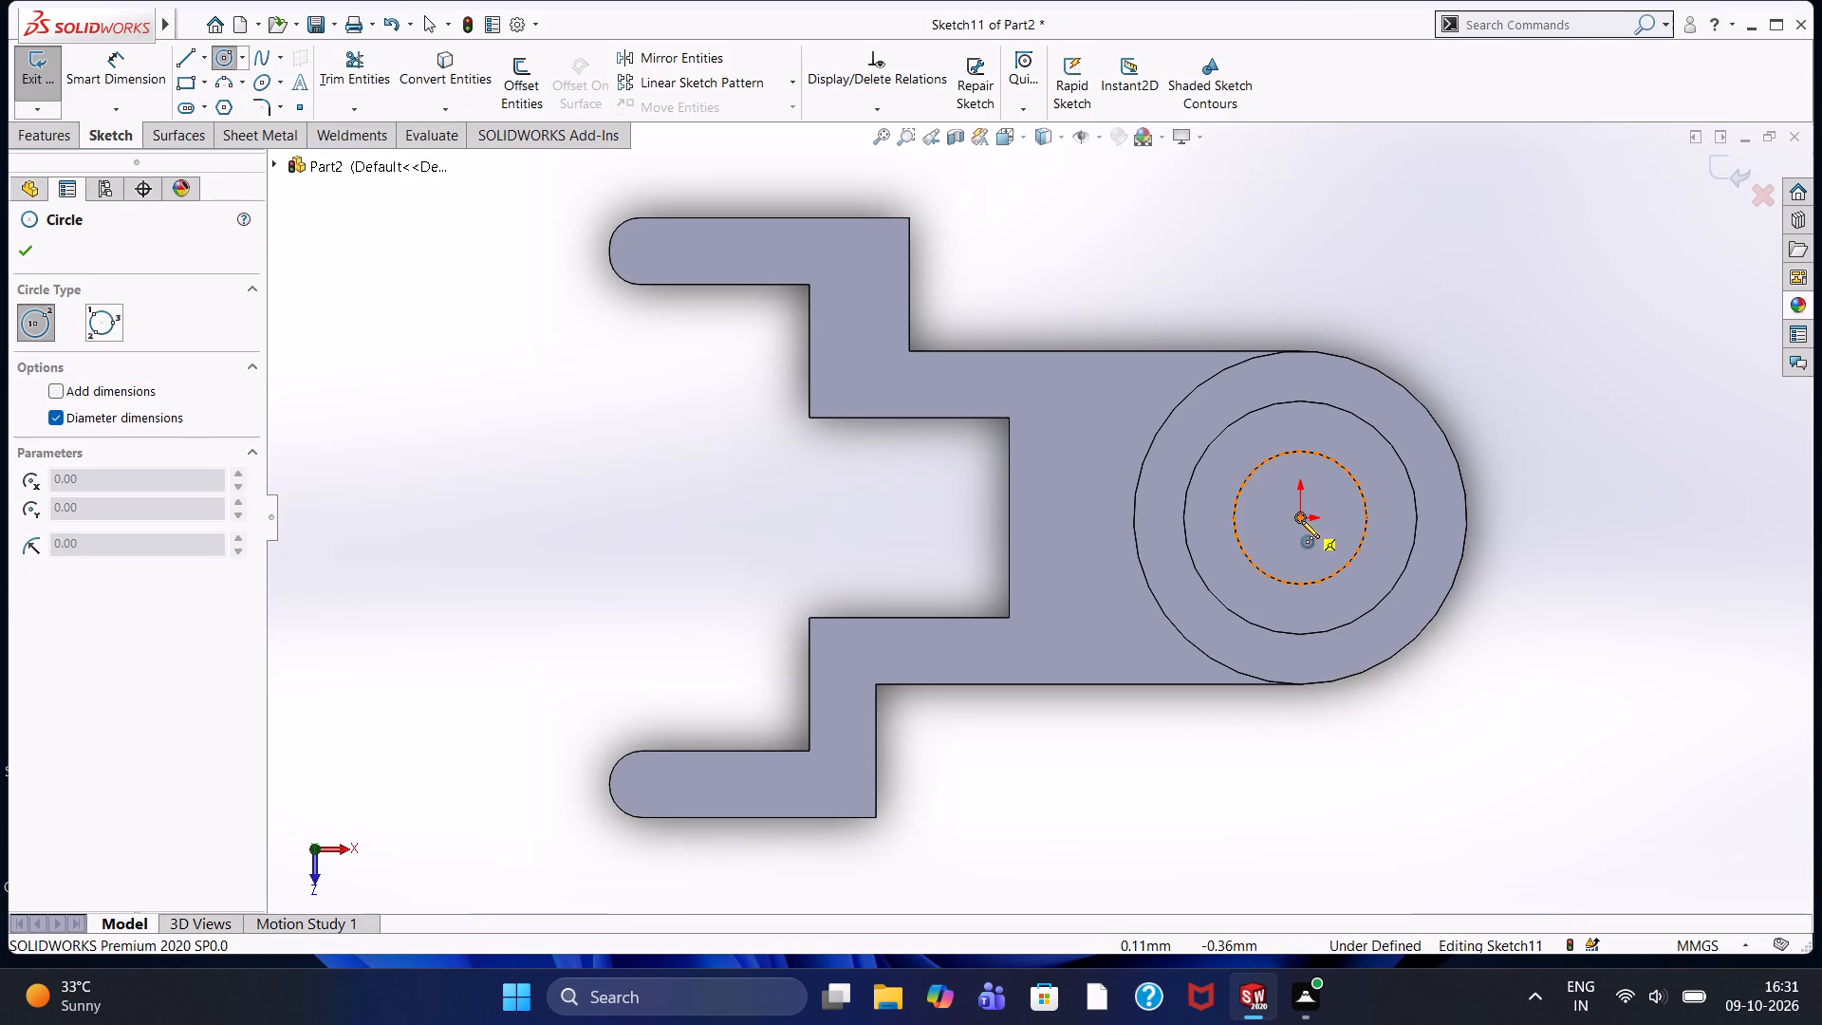
left_click(1301, 519)
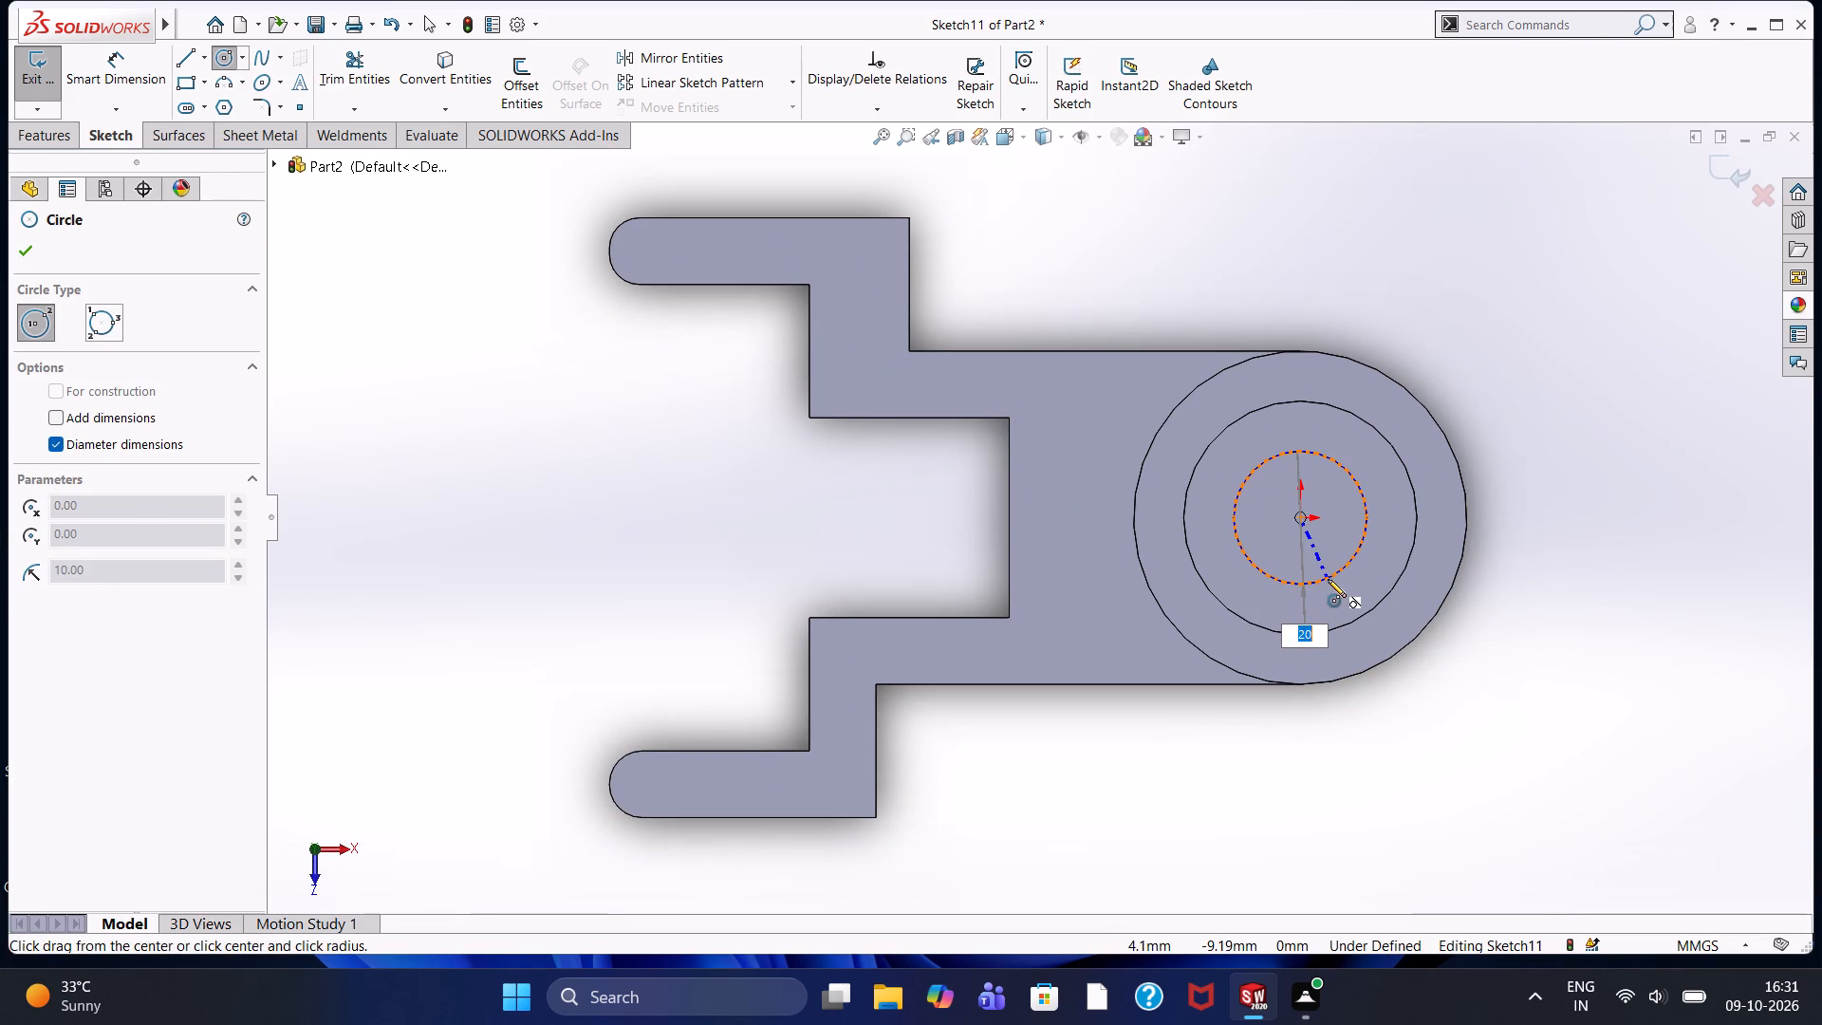
left_click(1328, 573)
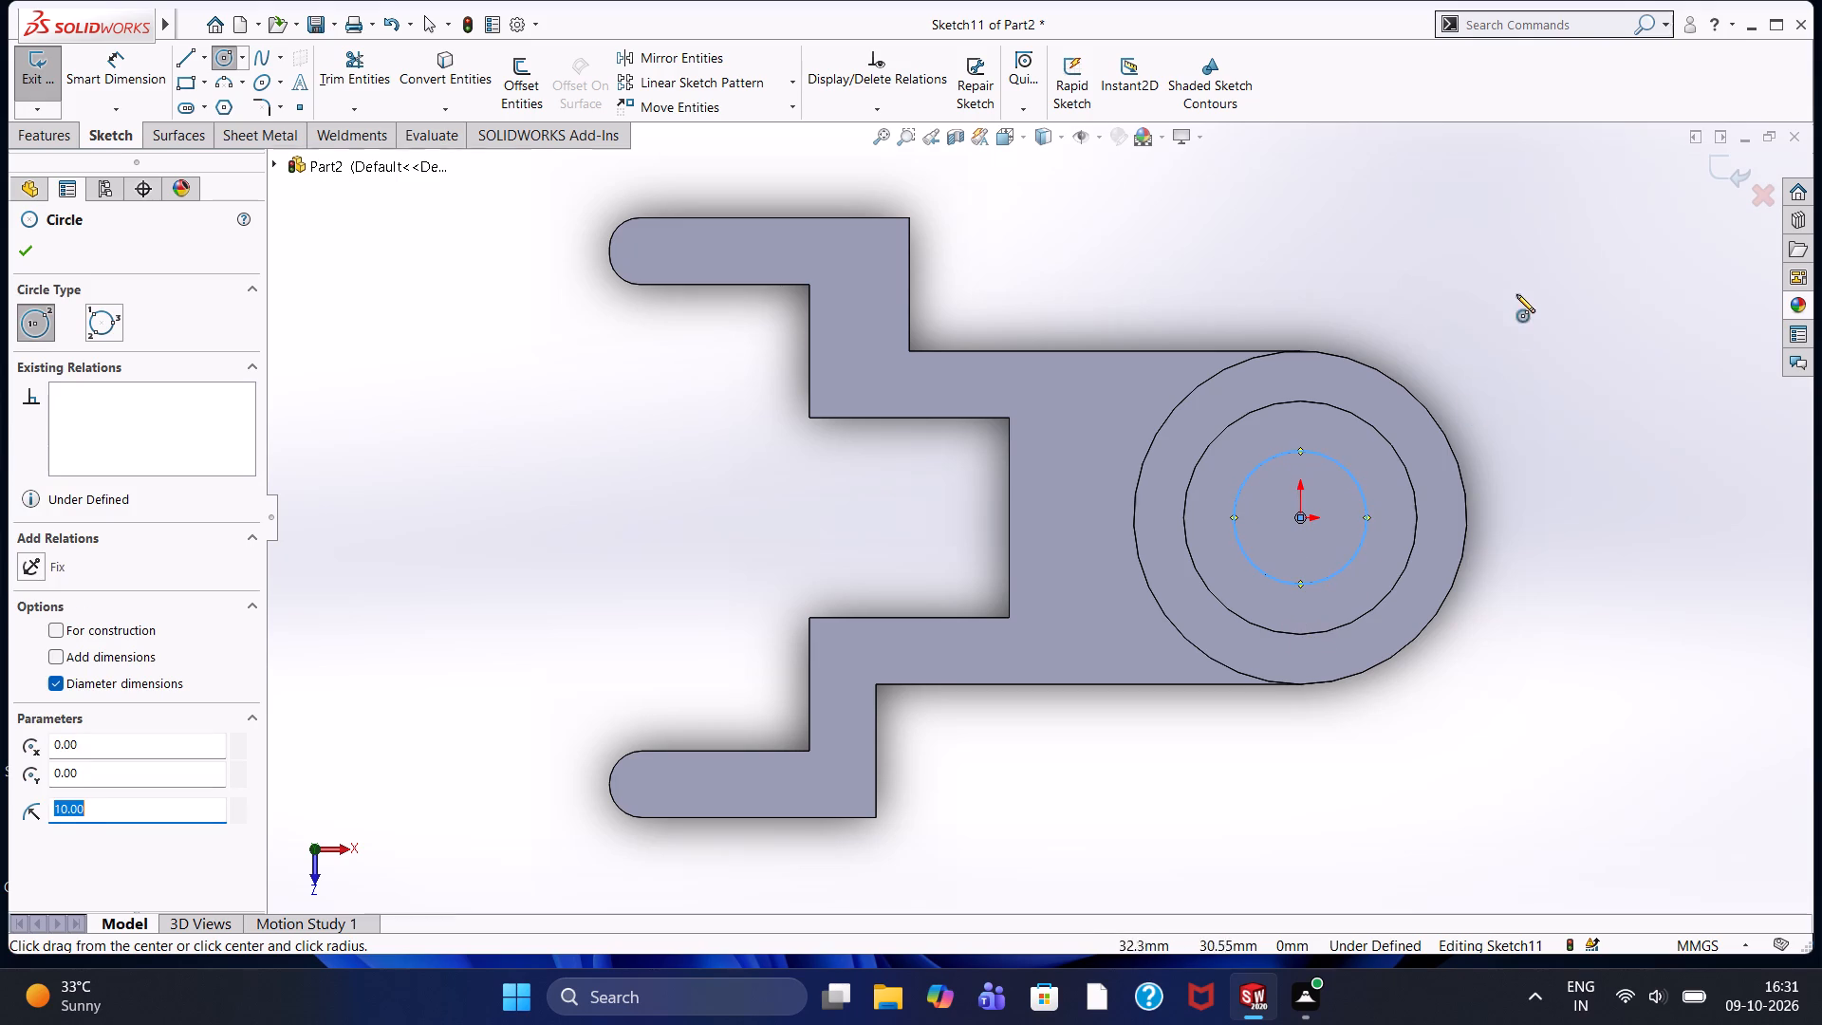
right_click(1515, 283)
left_click(1530, 298)
Cut-extrude the 20 mm circle with the Through All end condition, boring through the whole cylinder.
left_click(68, 139)
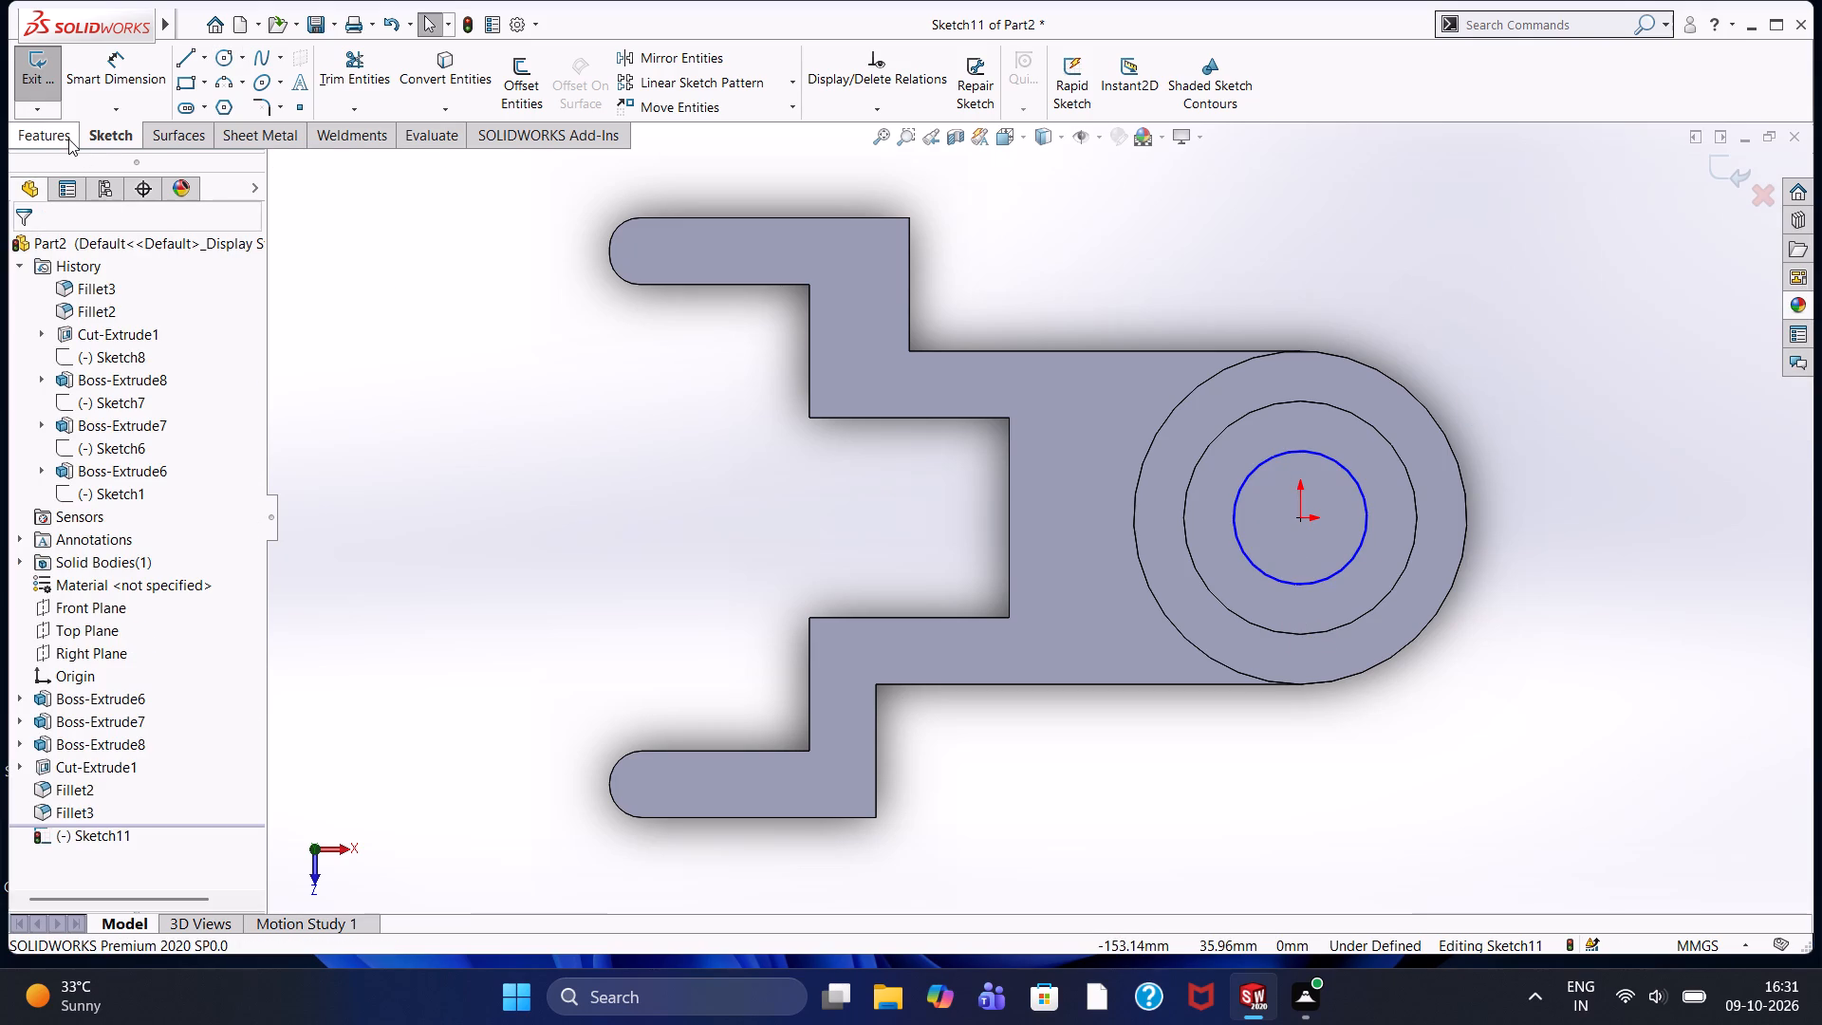
left_click(337, 81)
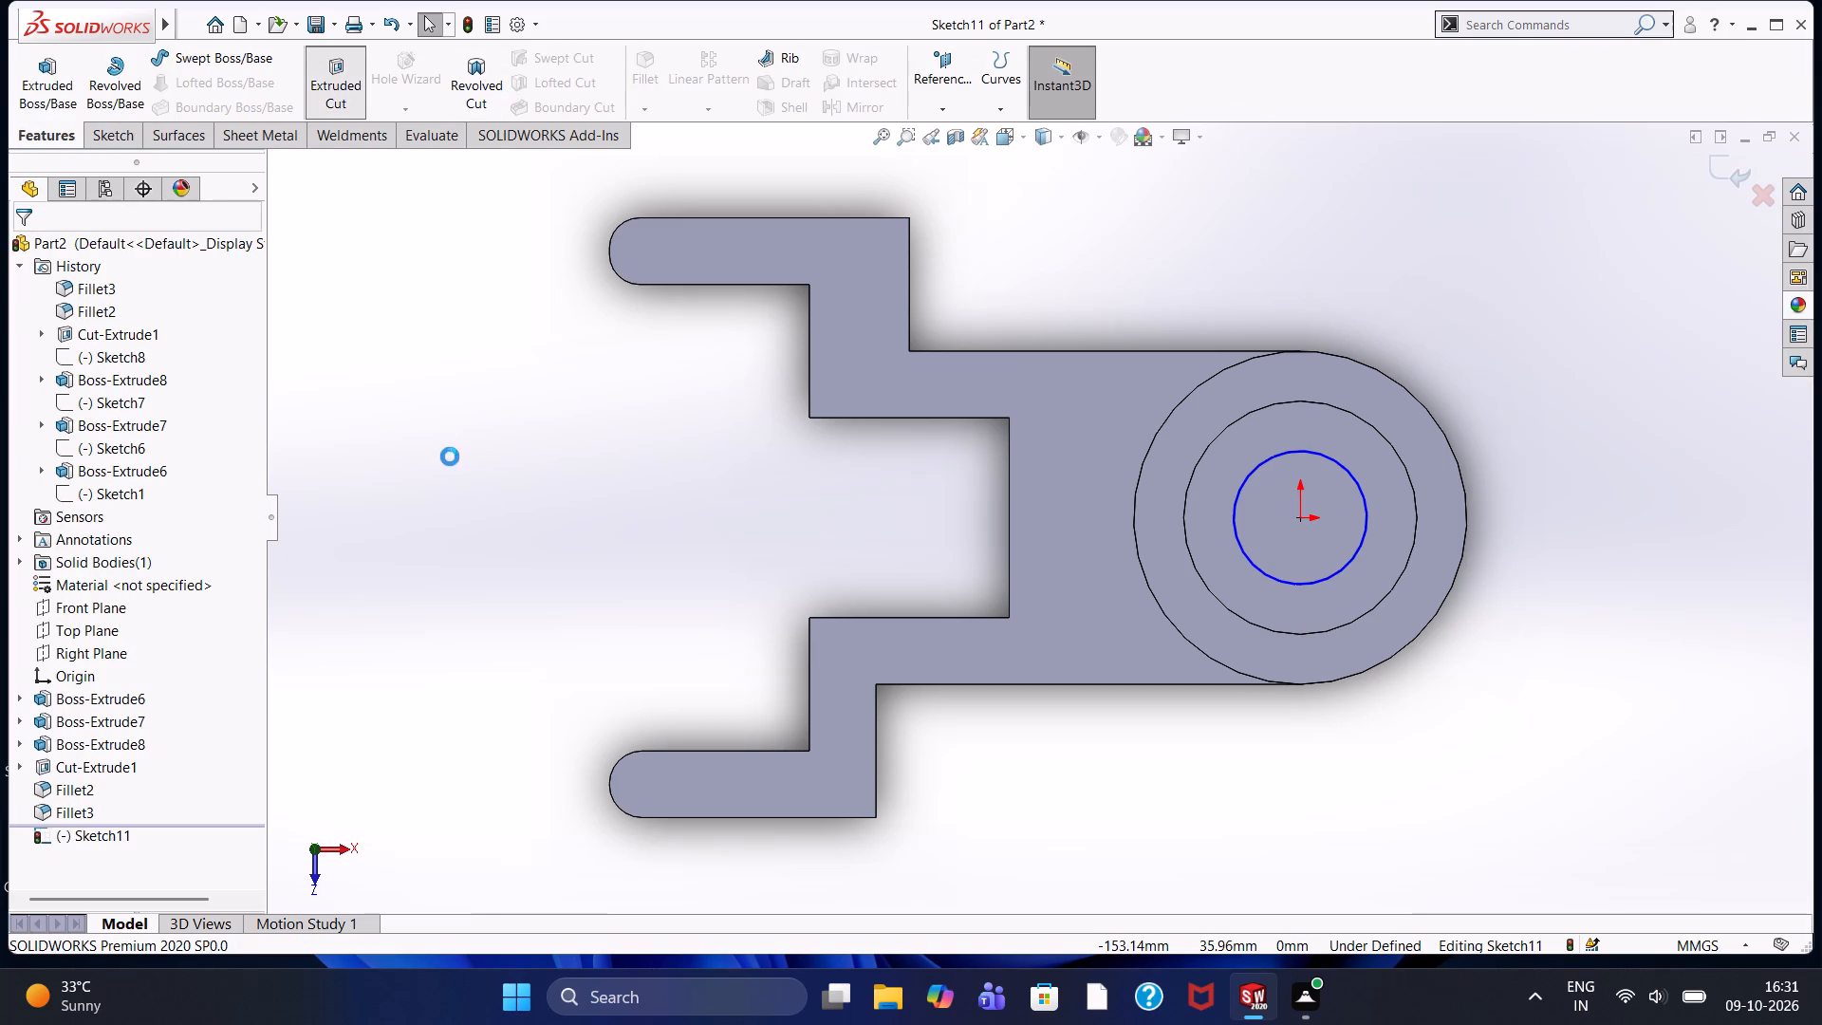
middle_click_drag(424, 469, 437, 251)
scroll(437, 251, "up", 1)
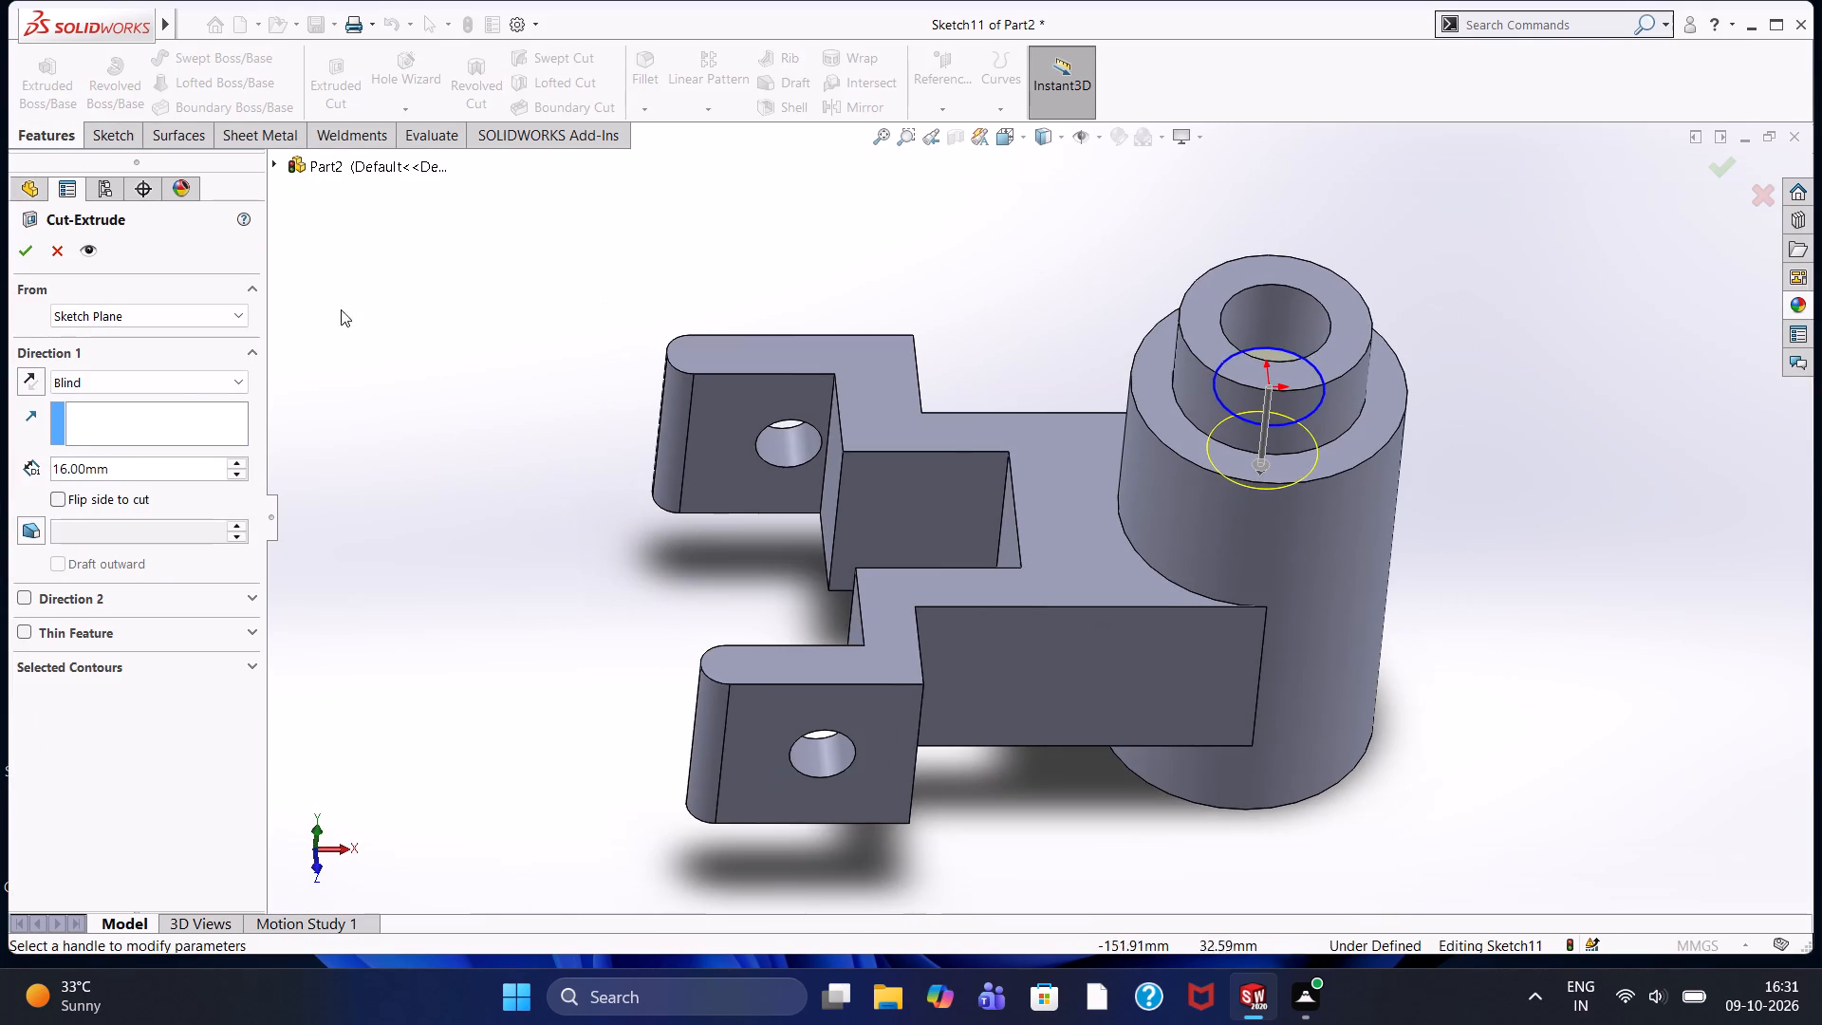
left_click(107, 383)
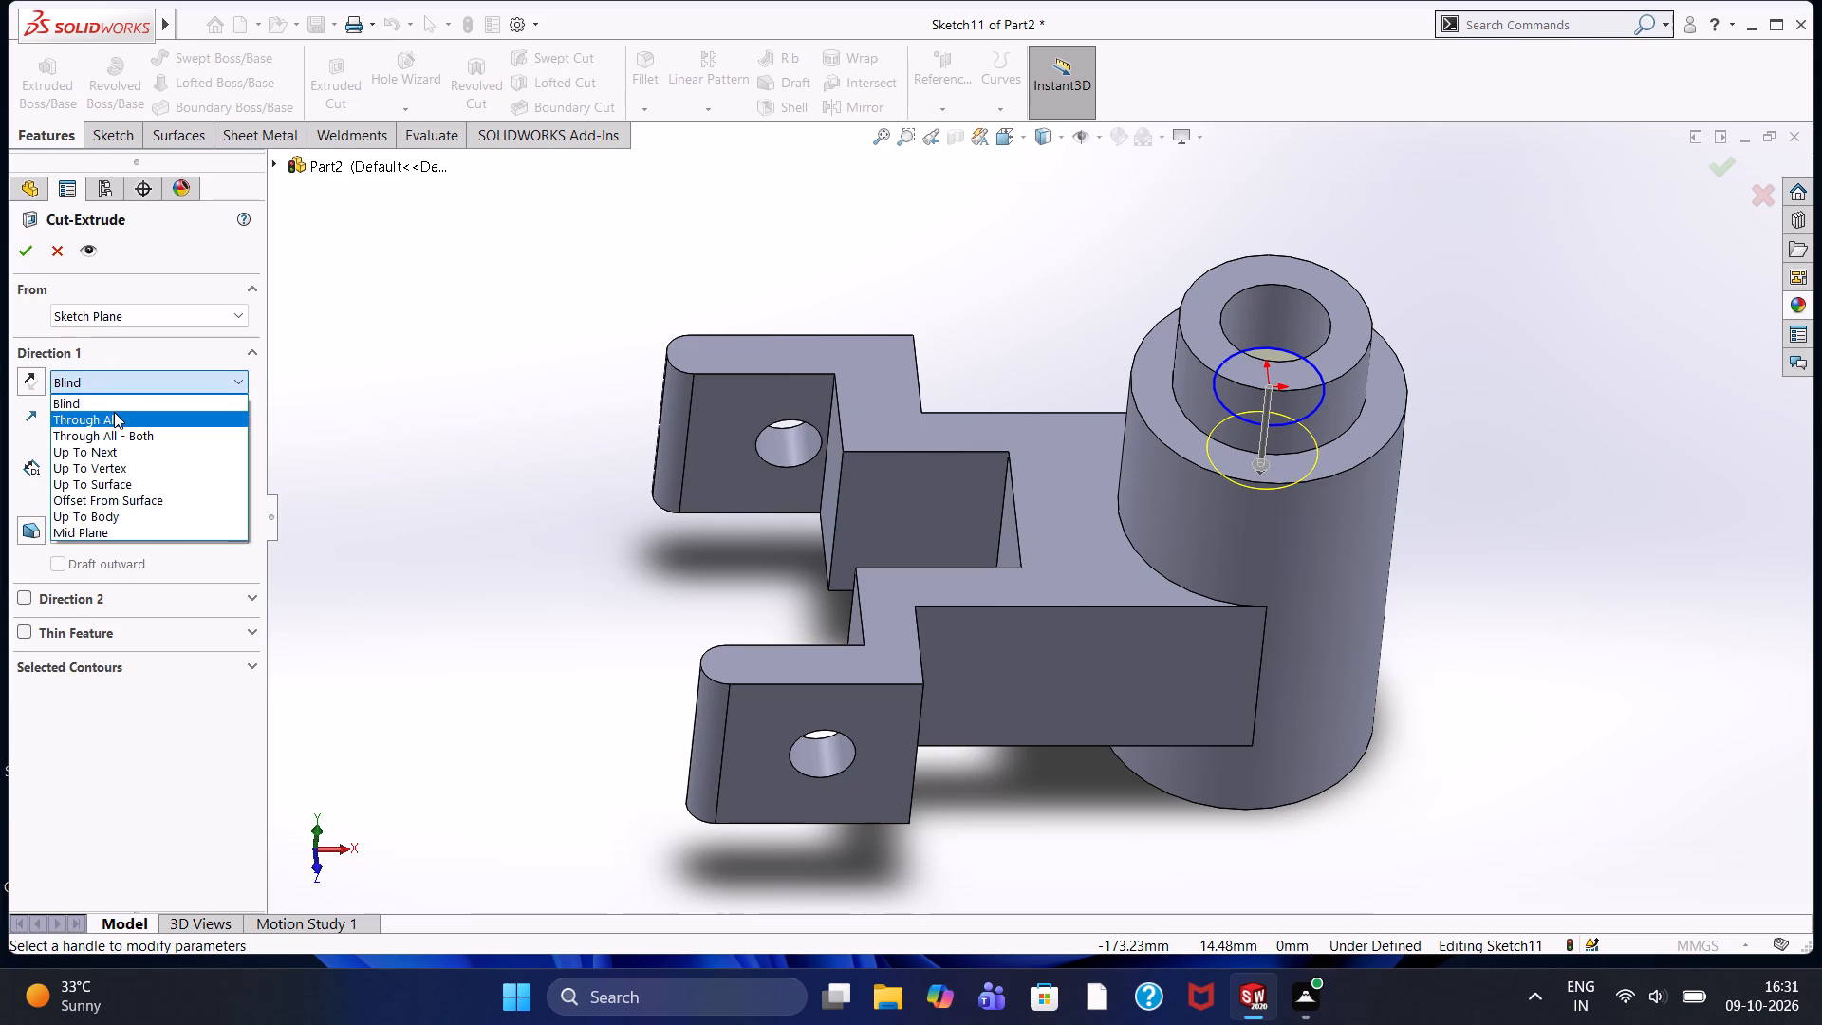
left_click(114, 412)
left_click(21, 242)
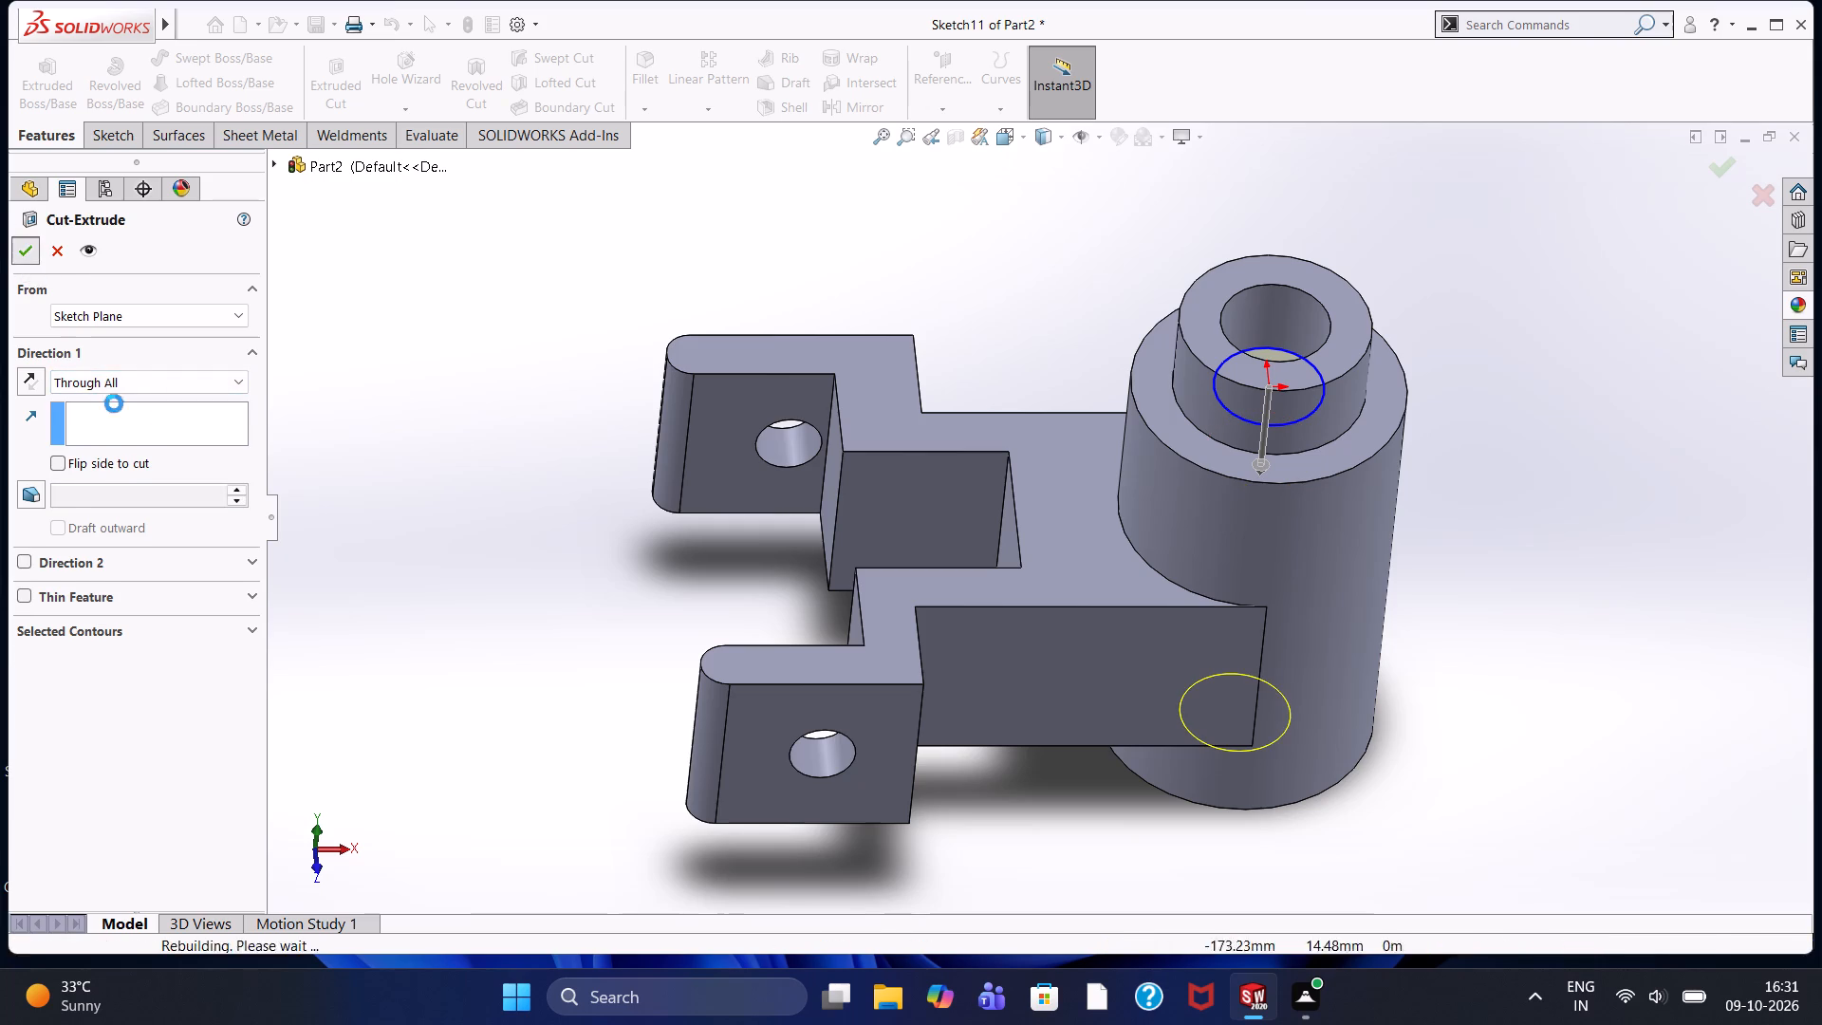
left_click(379, 450)
middle_click_drag(907, 238, 926, 426)
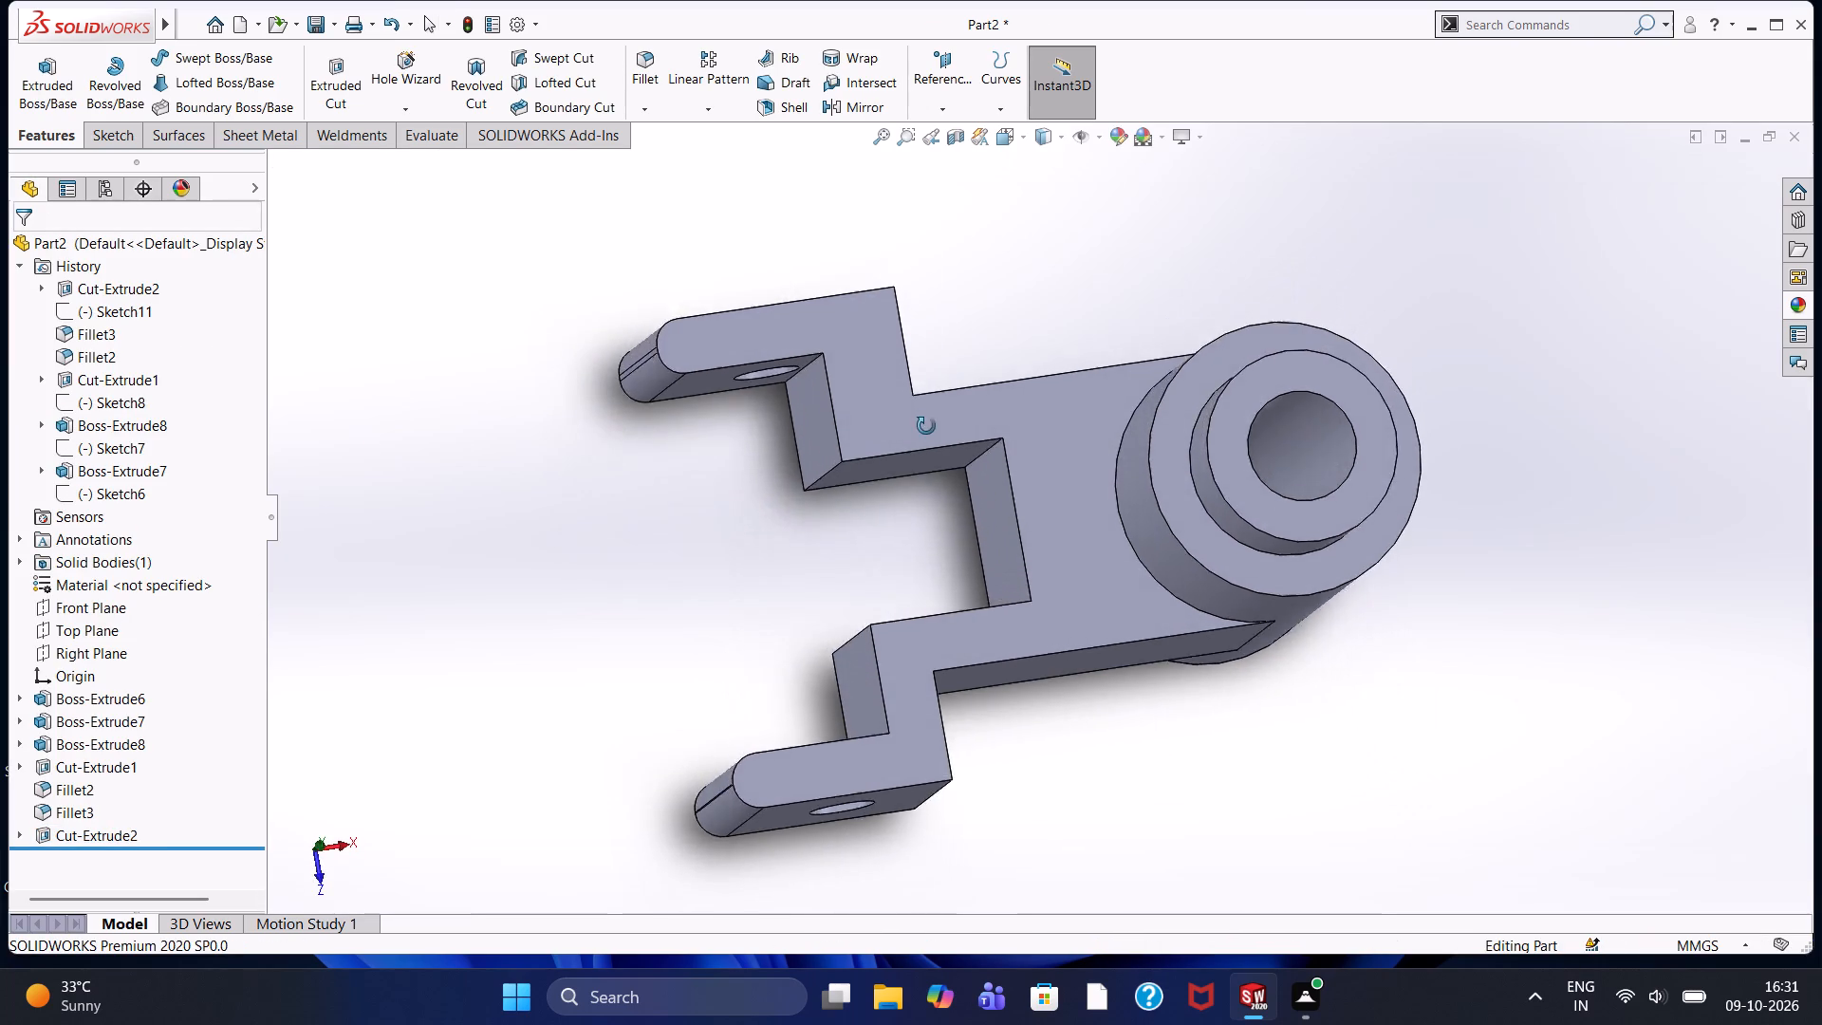
middle_click_drag(926, 426, 902, 288)
scroll(705, 548, "up", 1)
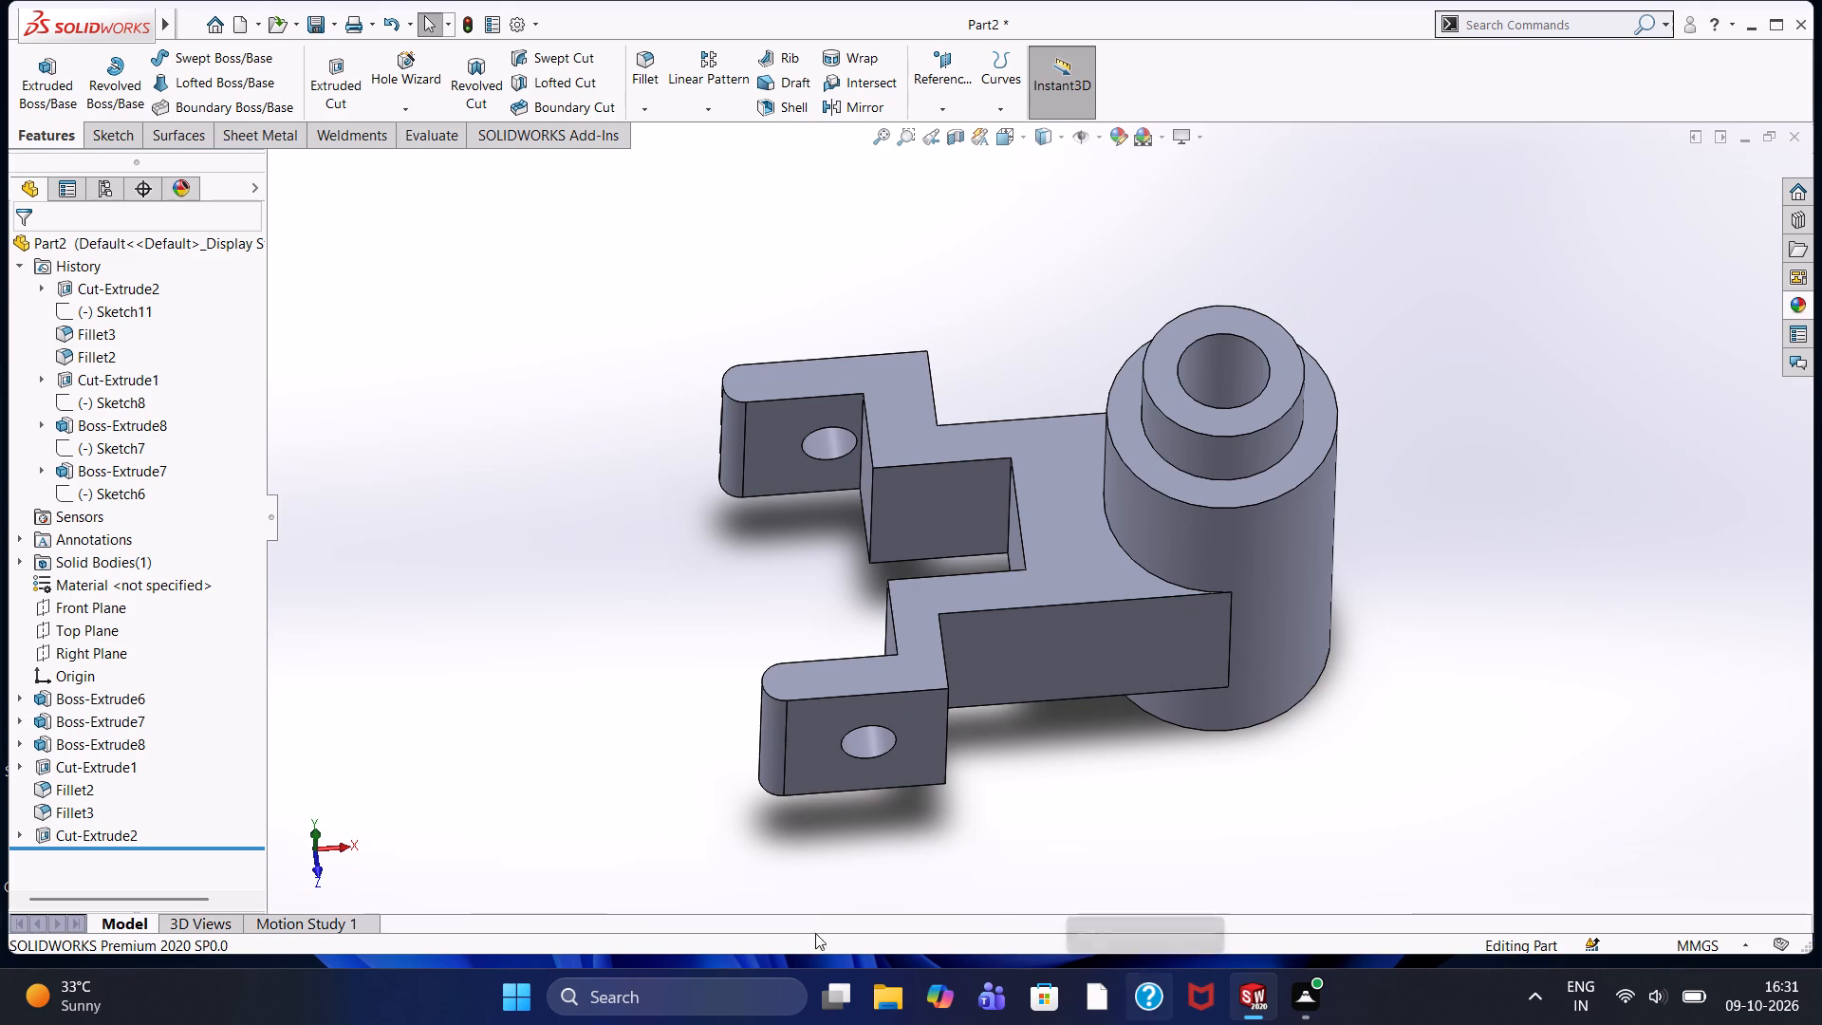
scroll(877, 472, "up", 2)
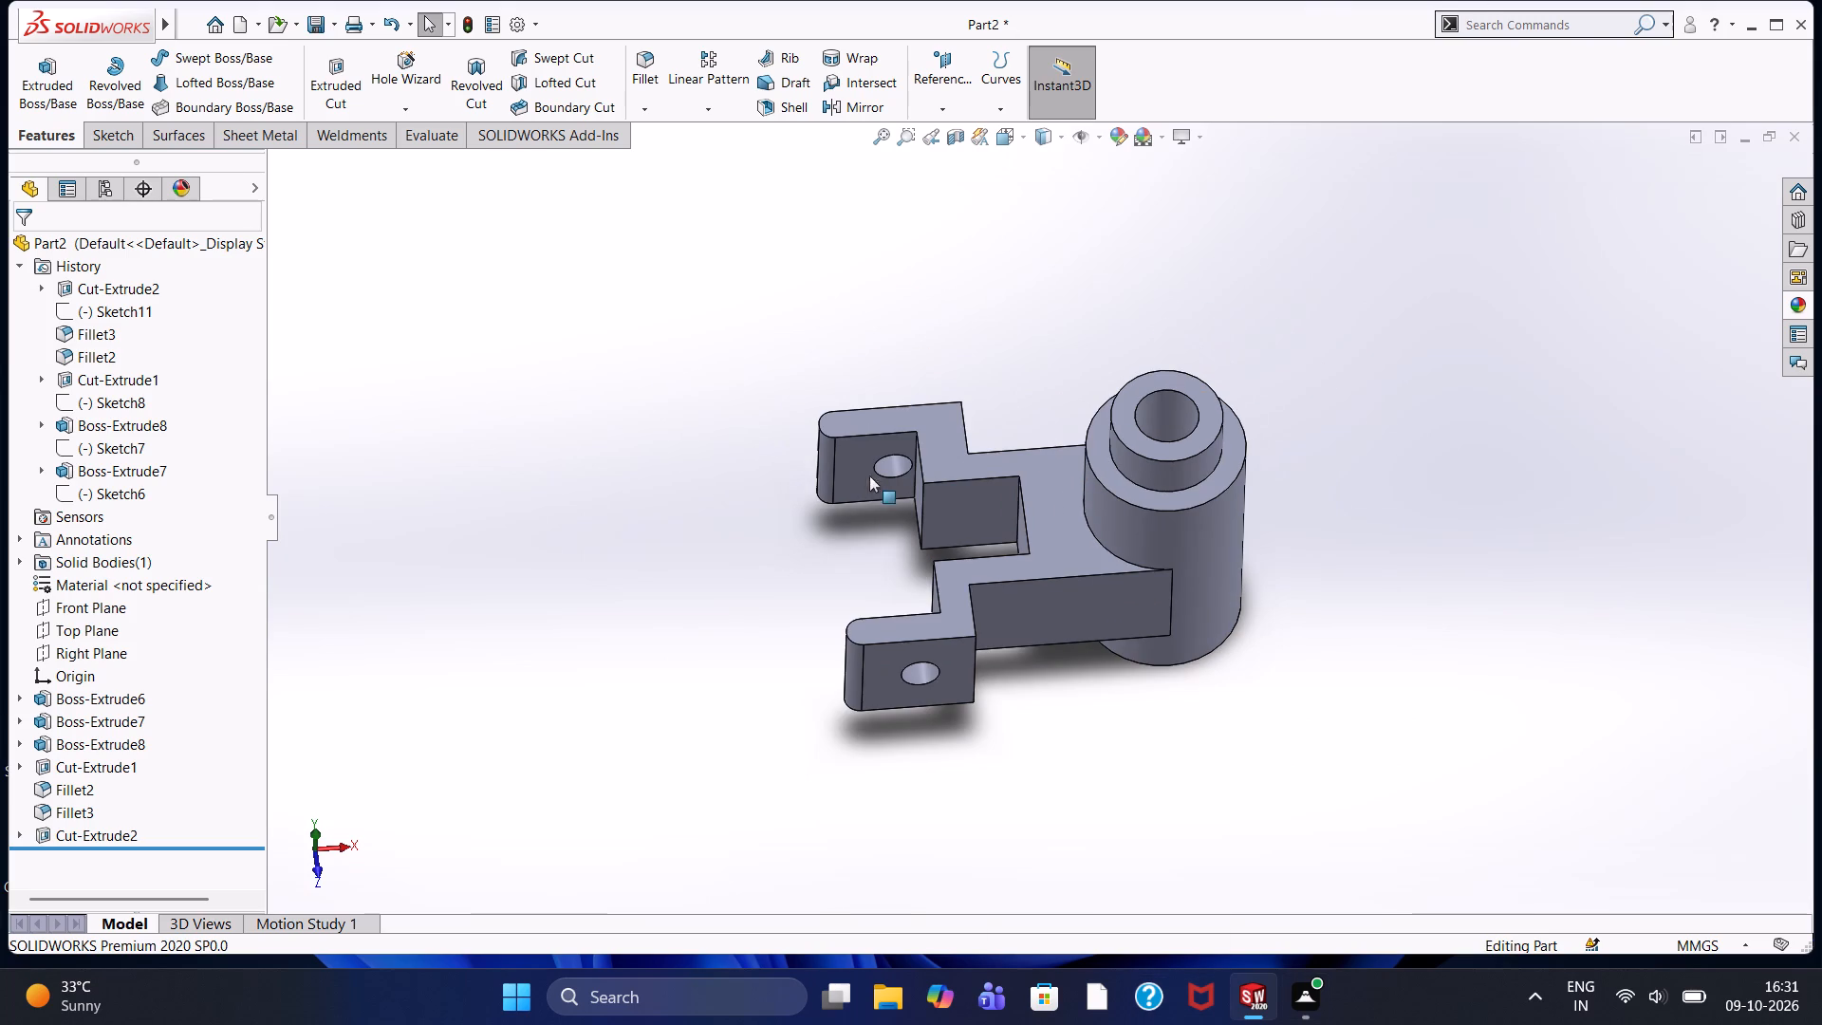
Set the whole part's appearance colour to bright green from the standard swatches.
scroll(883, 568, "down", 2)
scroll(880, 547, "up", 2)
middle_click_drag(866, 549, 790, 438)
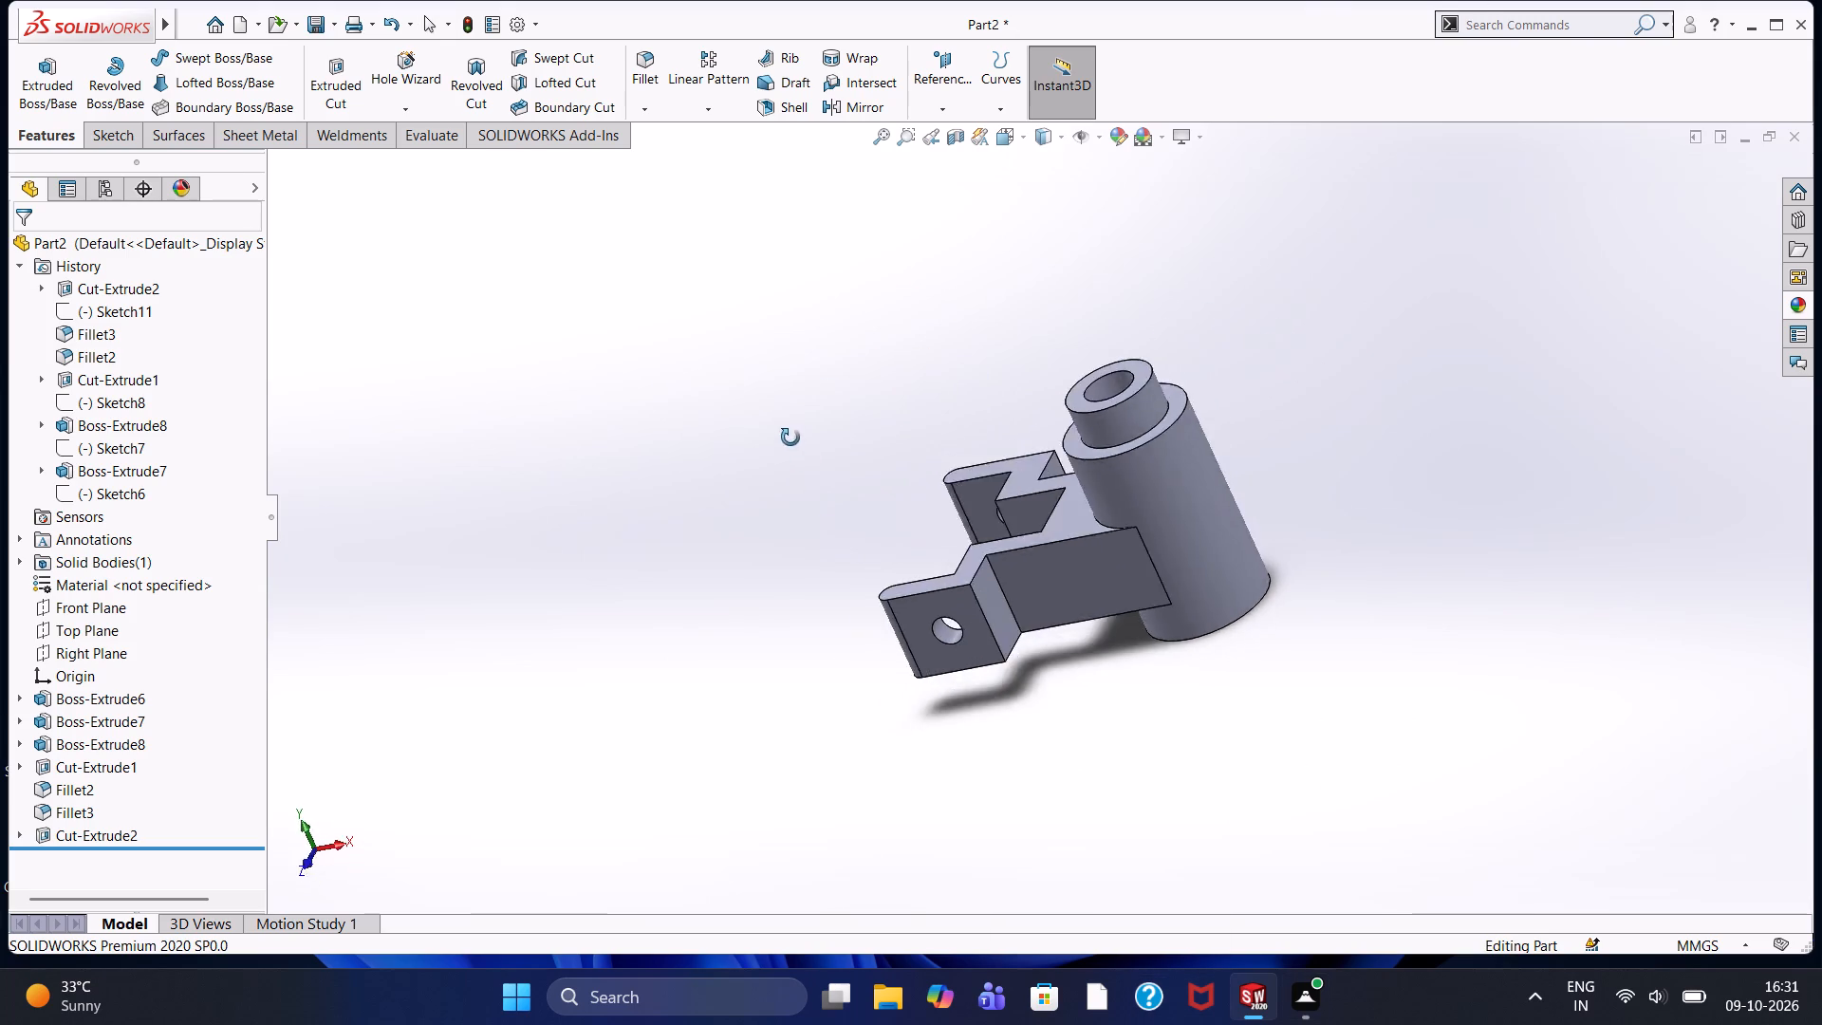
middle_click_drag(790, 438, 848, 471)
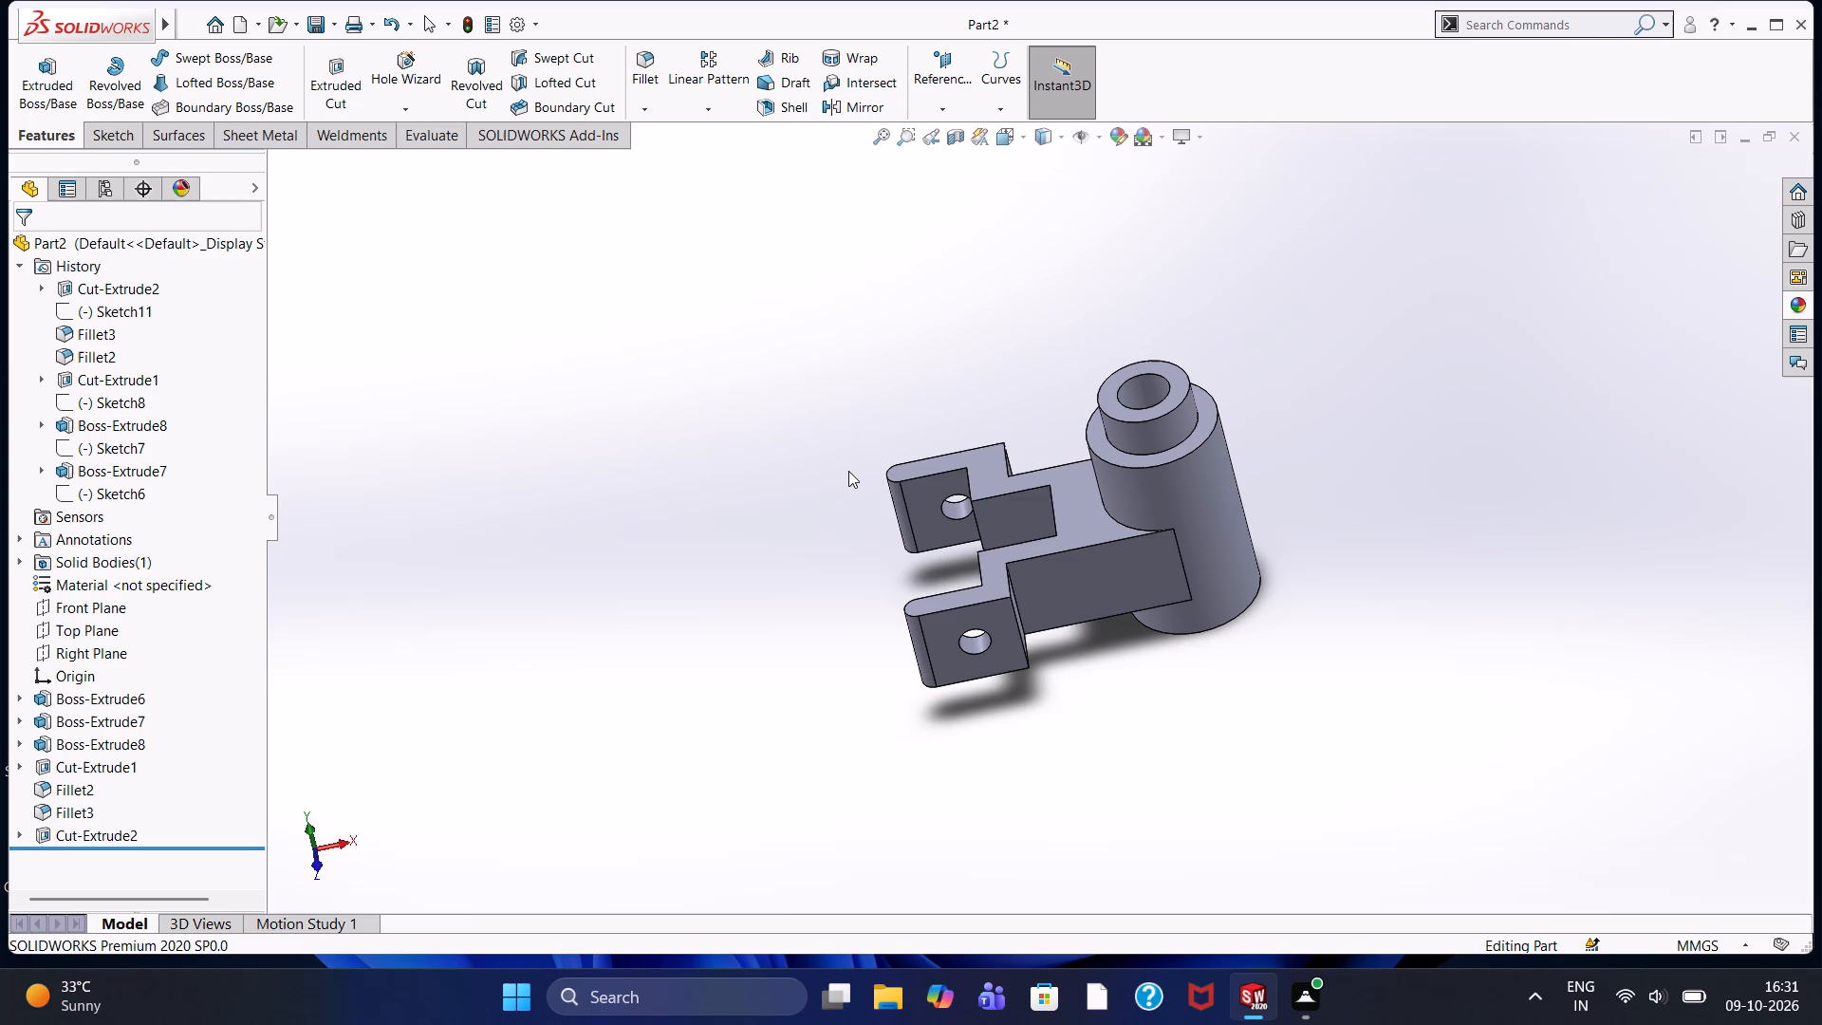
scroll(941, 426, "up", 1)
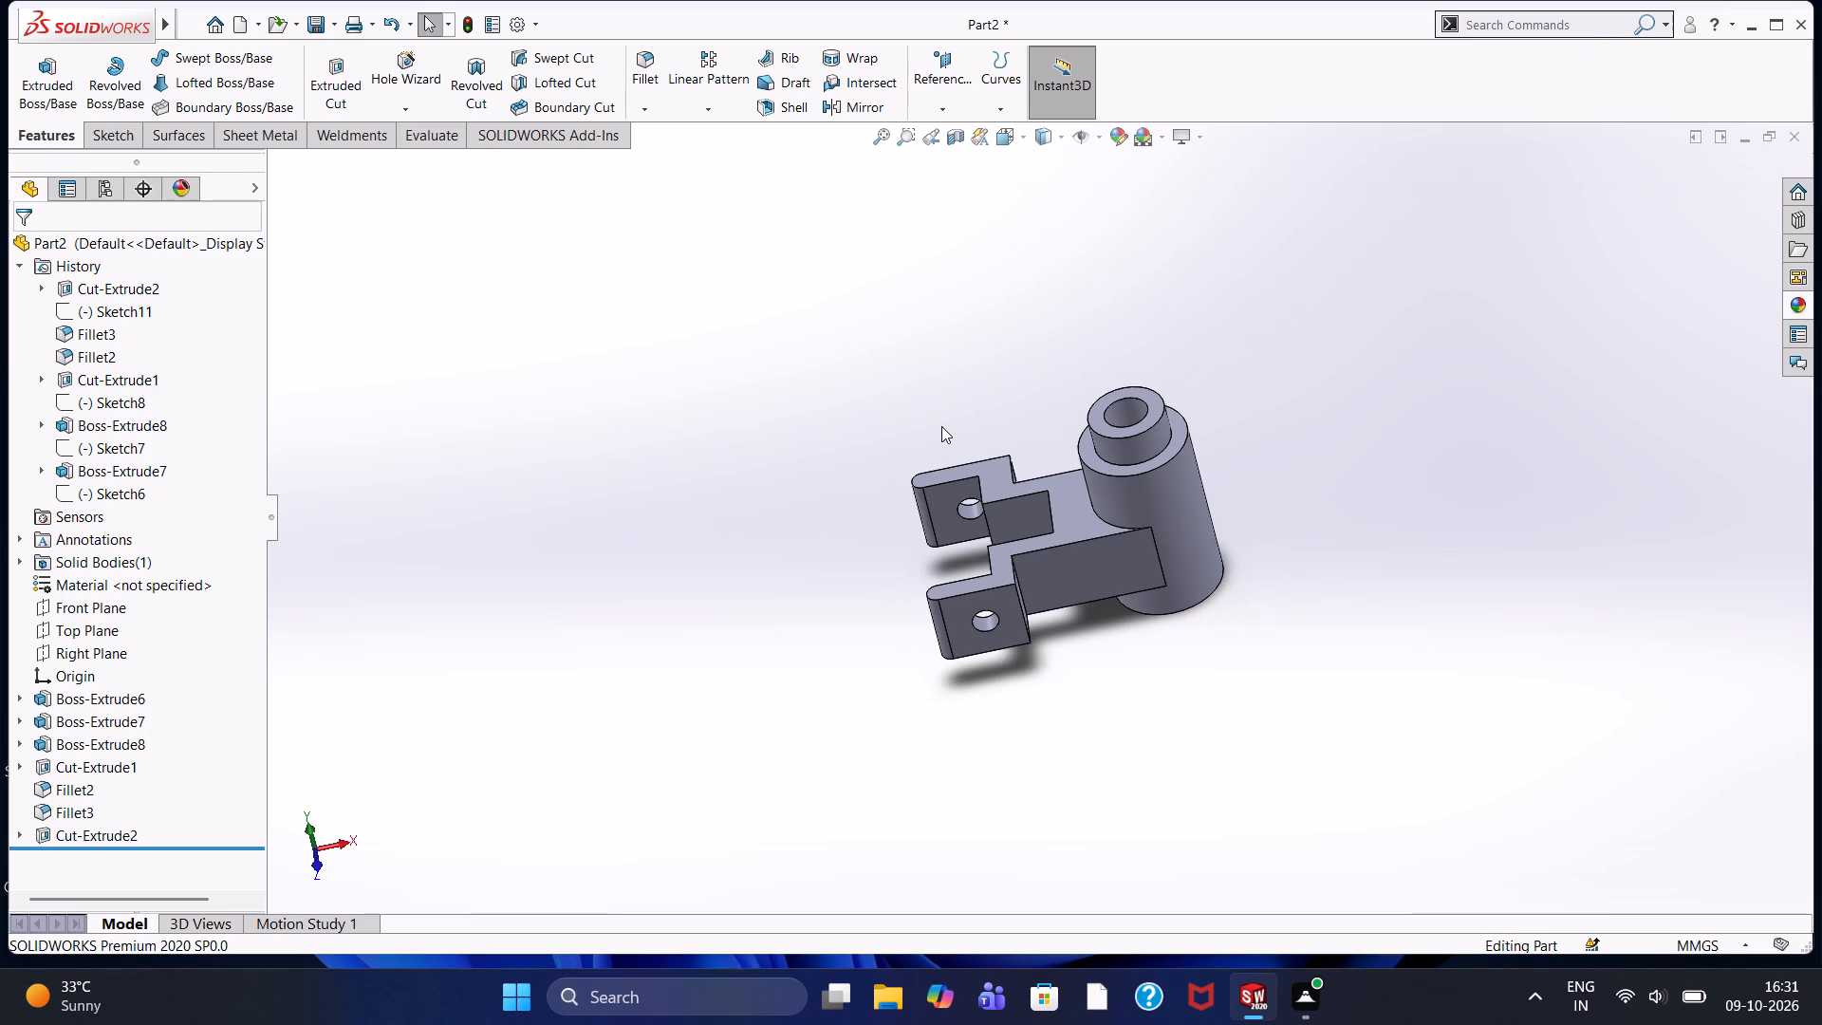
middle_click_drag(973, 368, 1034, 446)
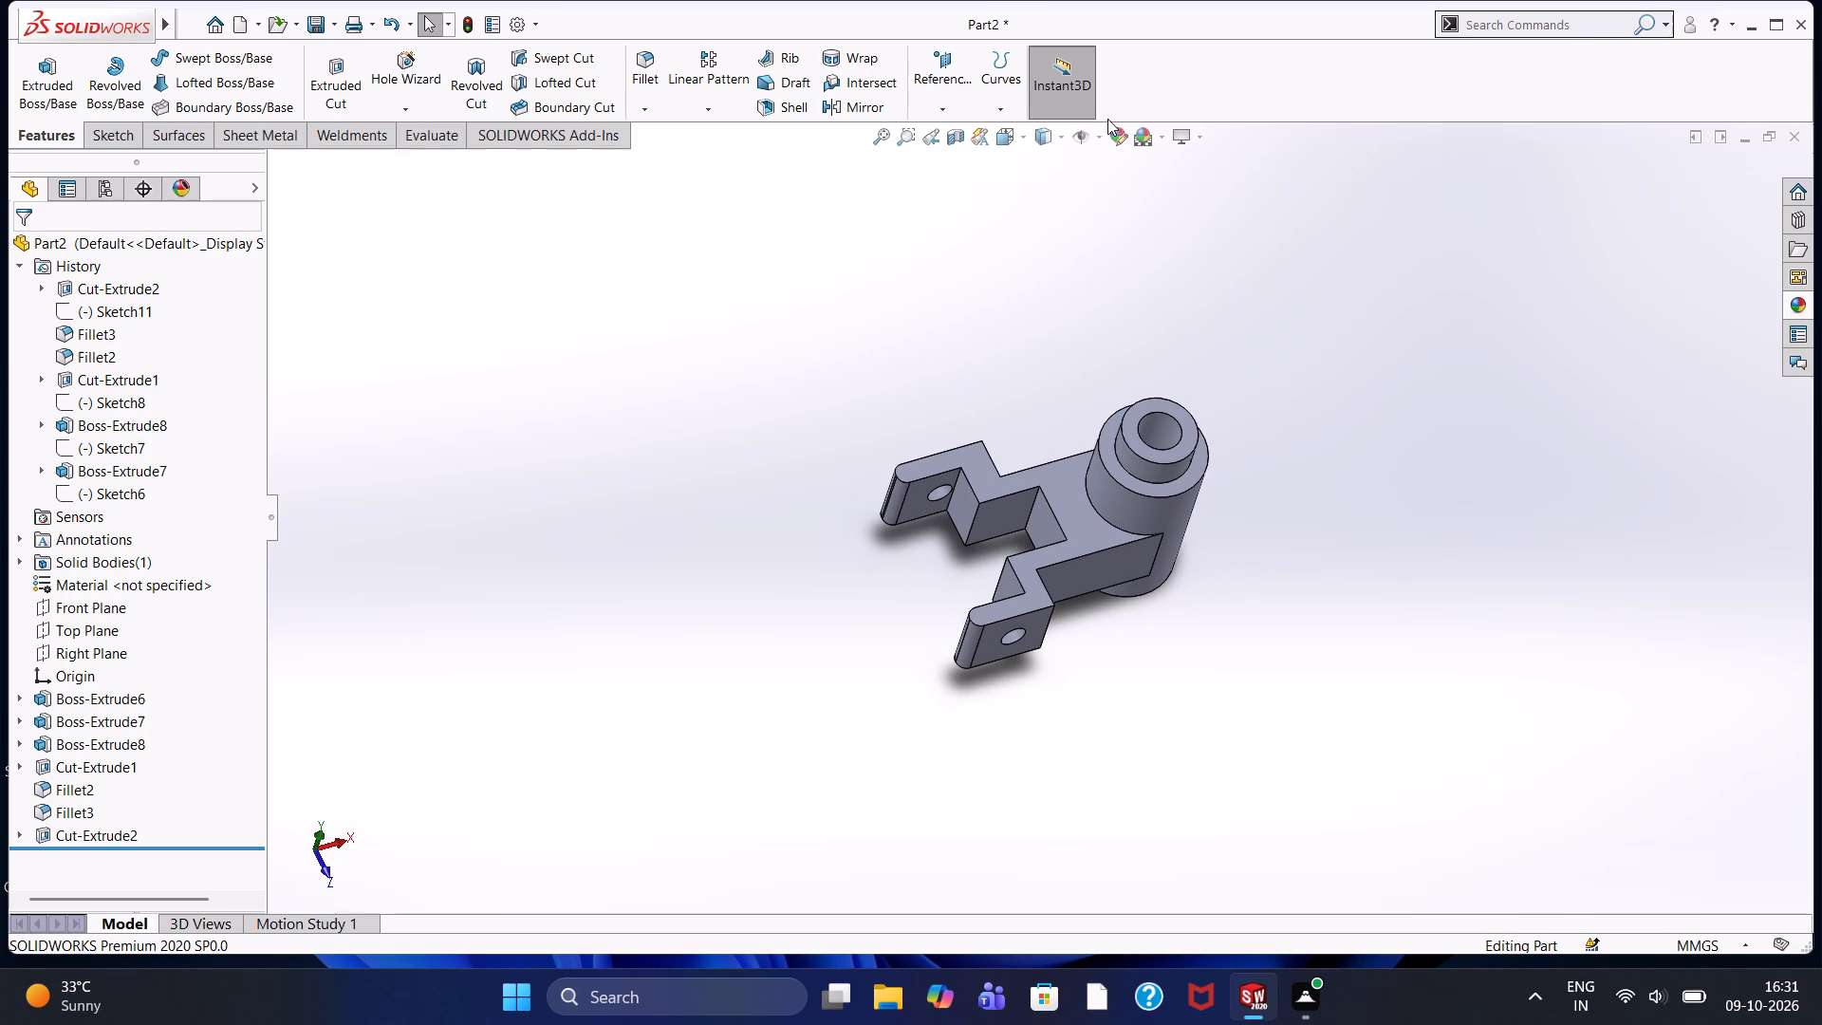
left_click(1113, 139)
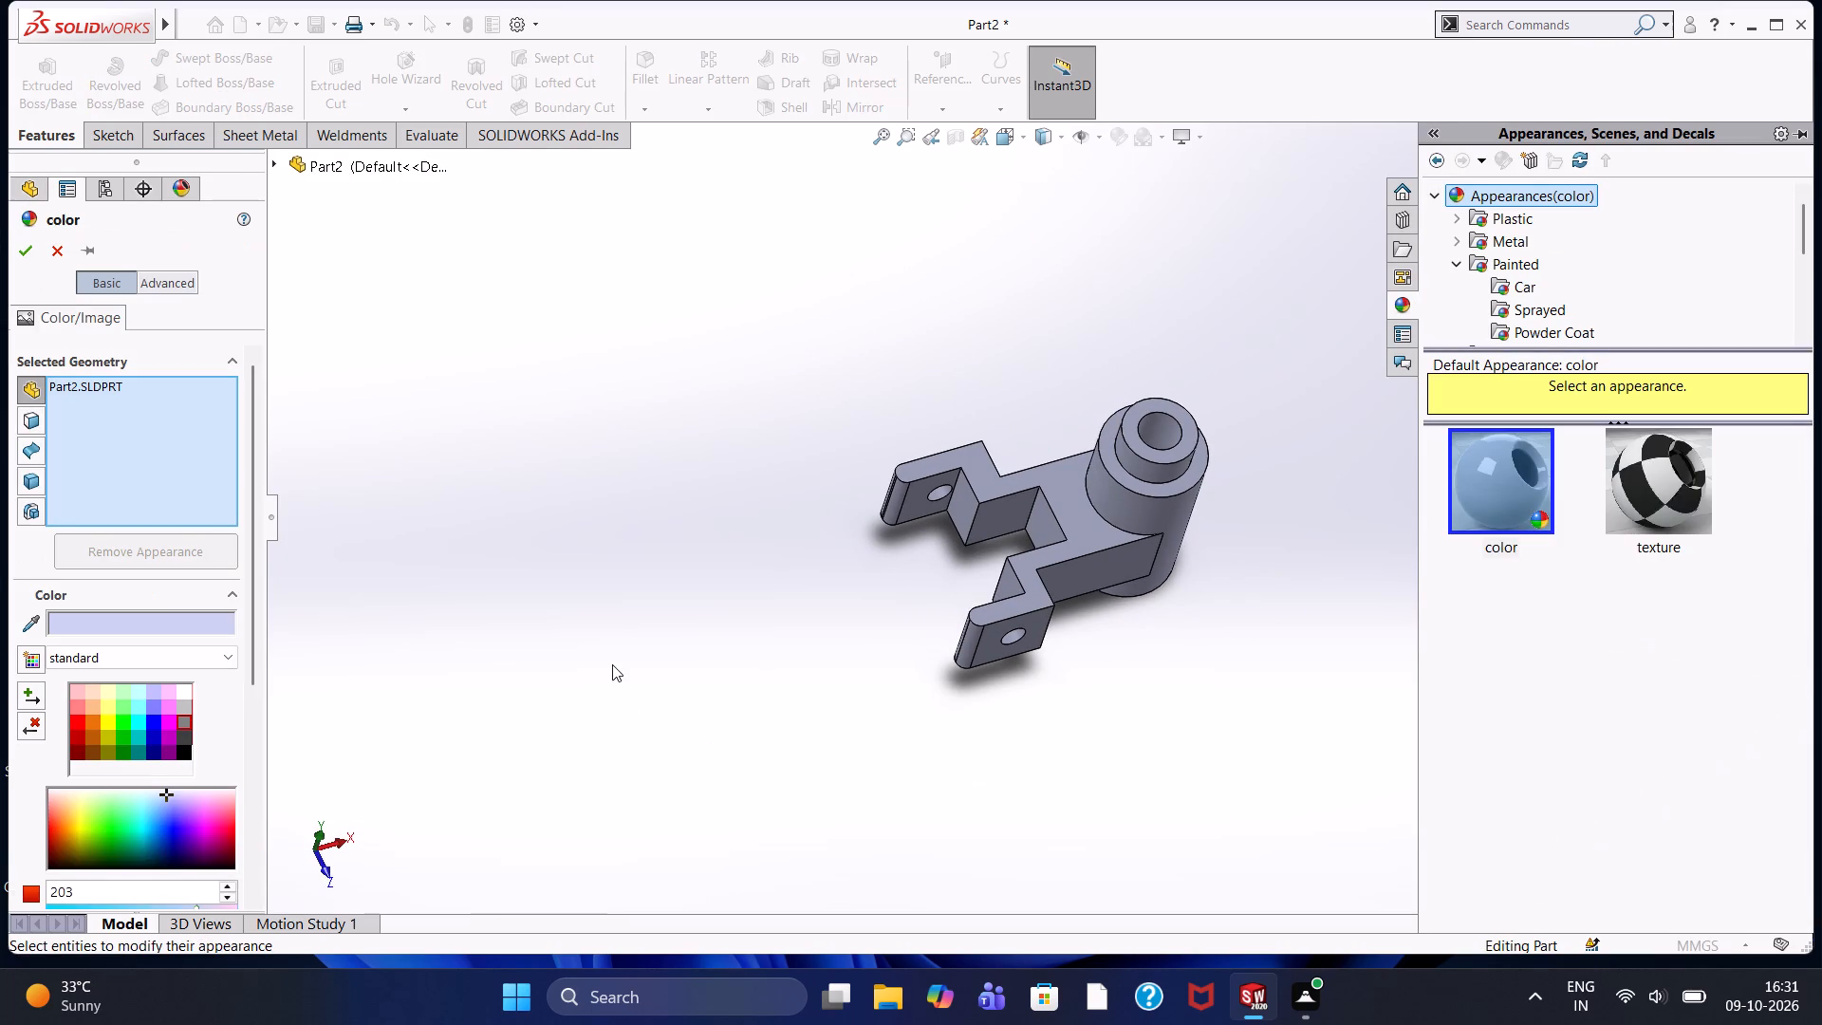
left_click(120, 738)
left_click(120, 724)
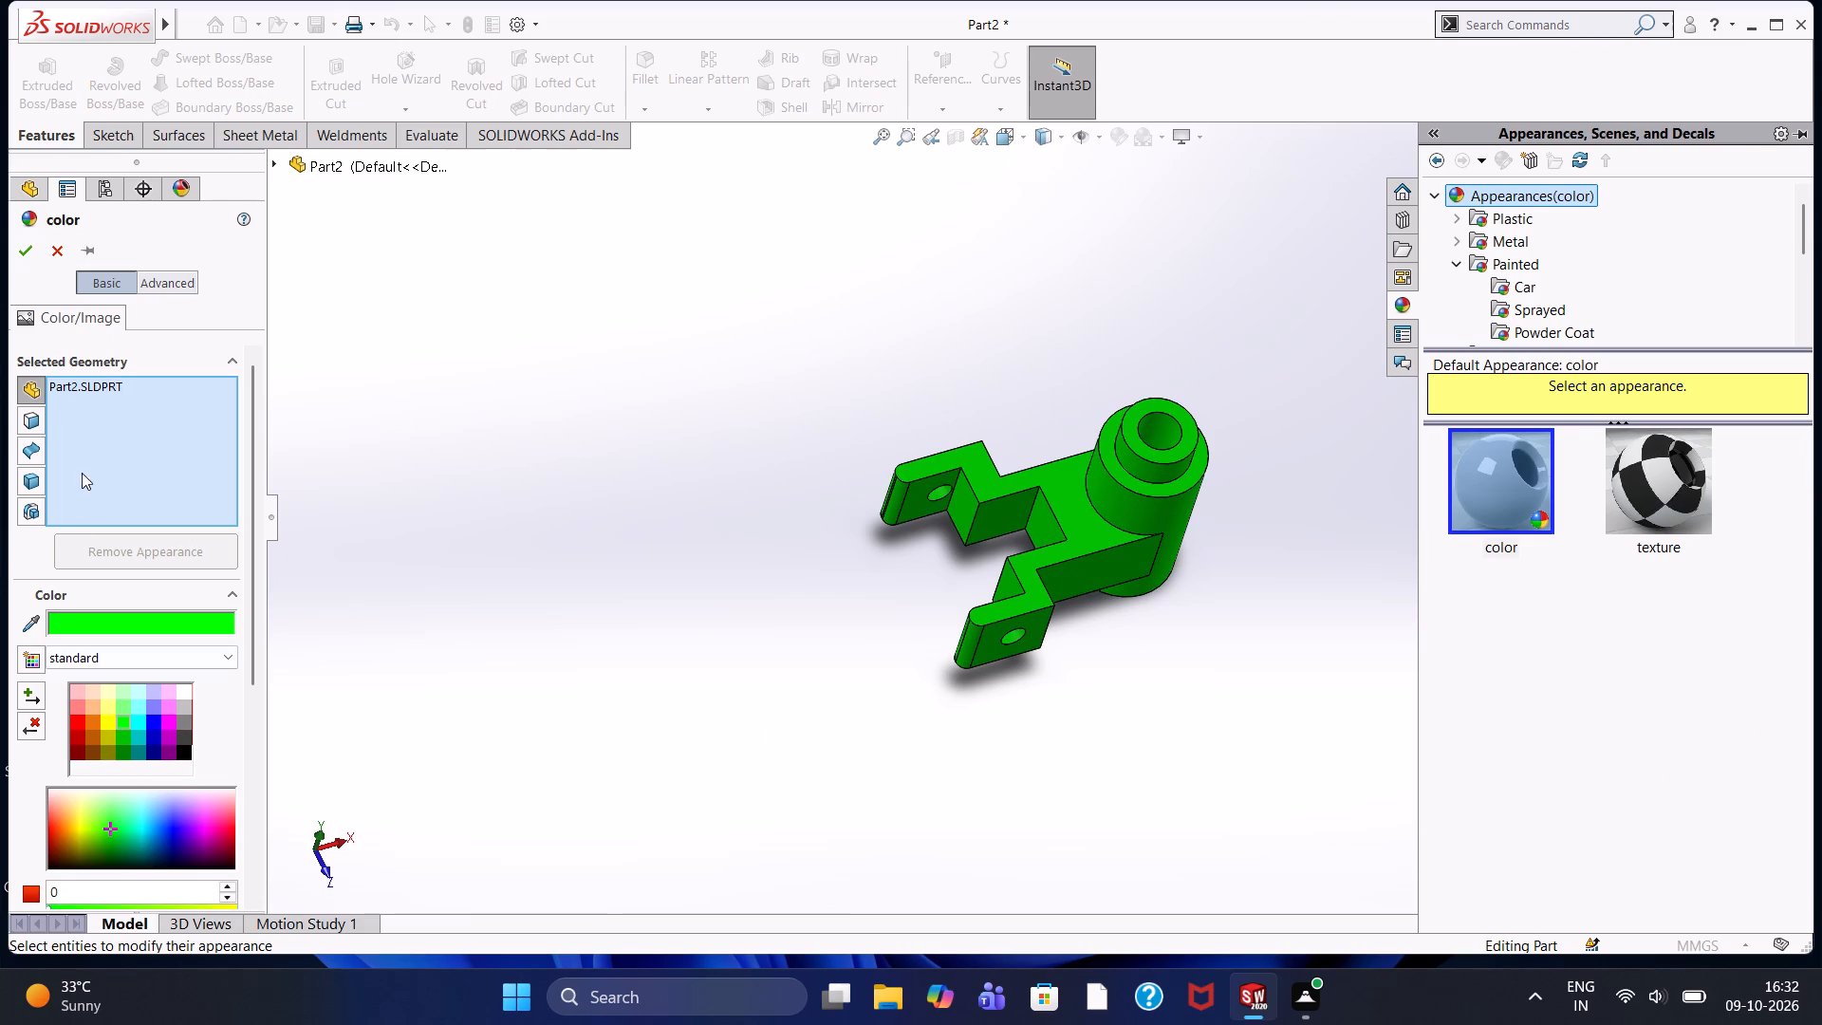
left_click(29, 257)
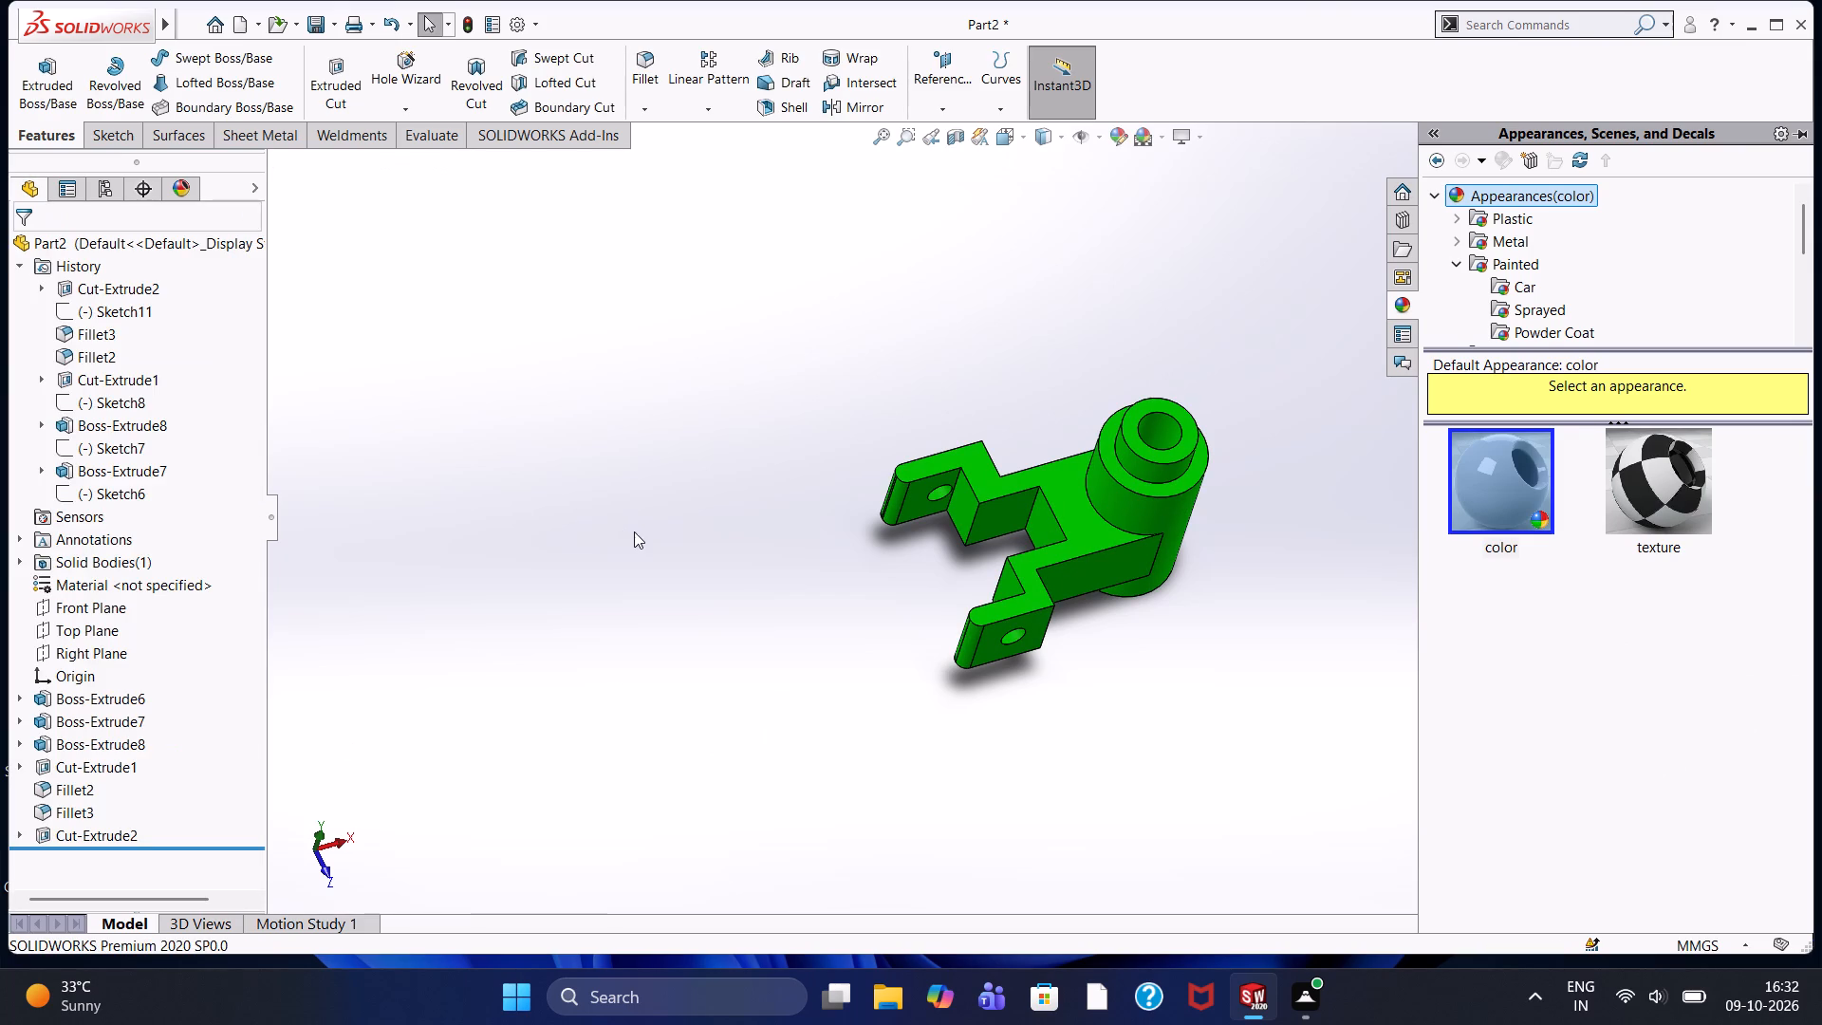
left_click(823, 541)
Fillet the near arm's top outer edge with a 0.5 mm radius, with tangent propagation around its rounded end.
middle_click_drag(1125, 593, 1076, 511)
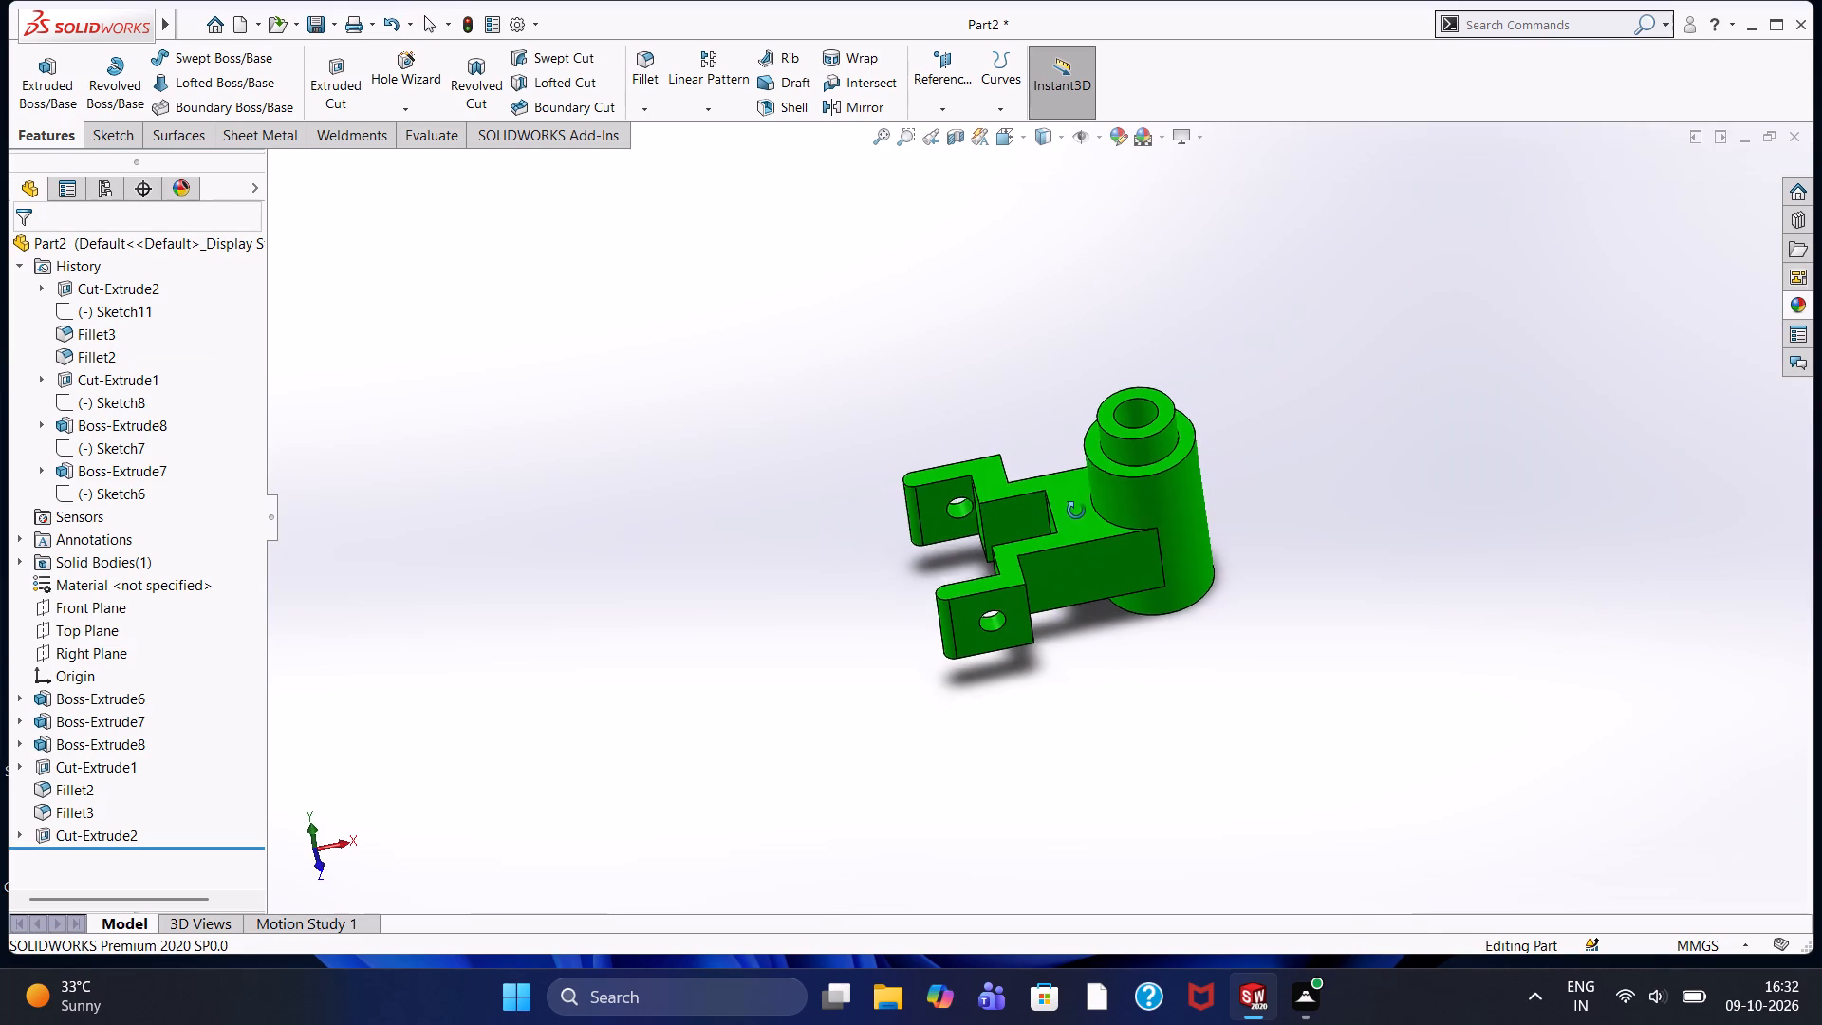
middle_click_drag(1076, 511, 1075, 509)
scroll(1123, 526, "down", 7)
scroll(1139, 487, "up", 3)
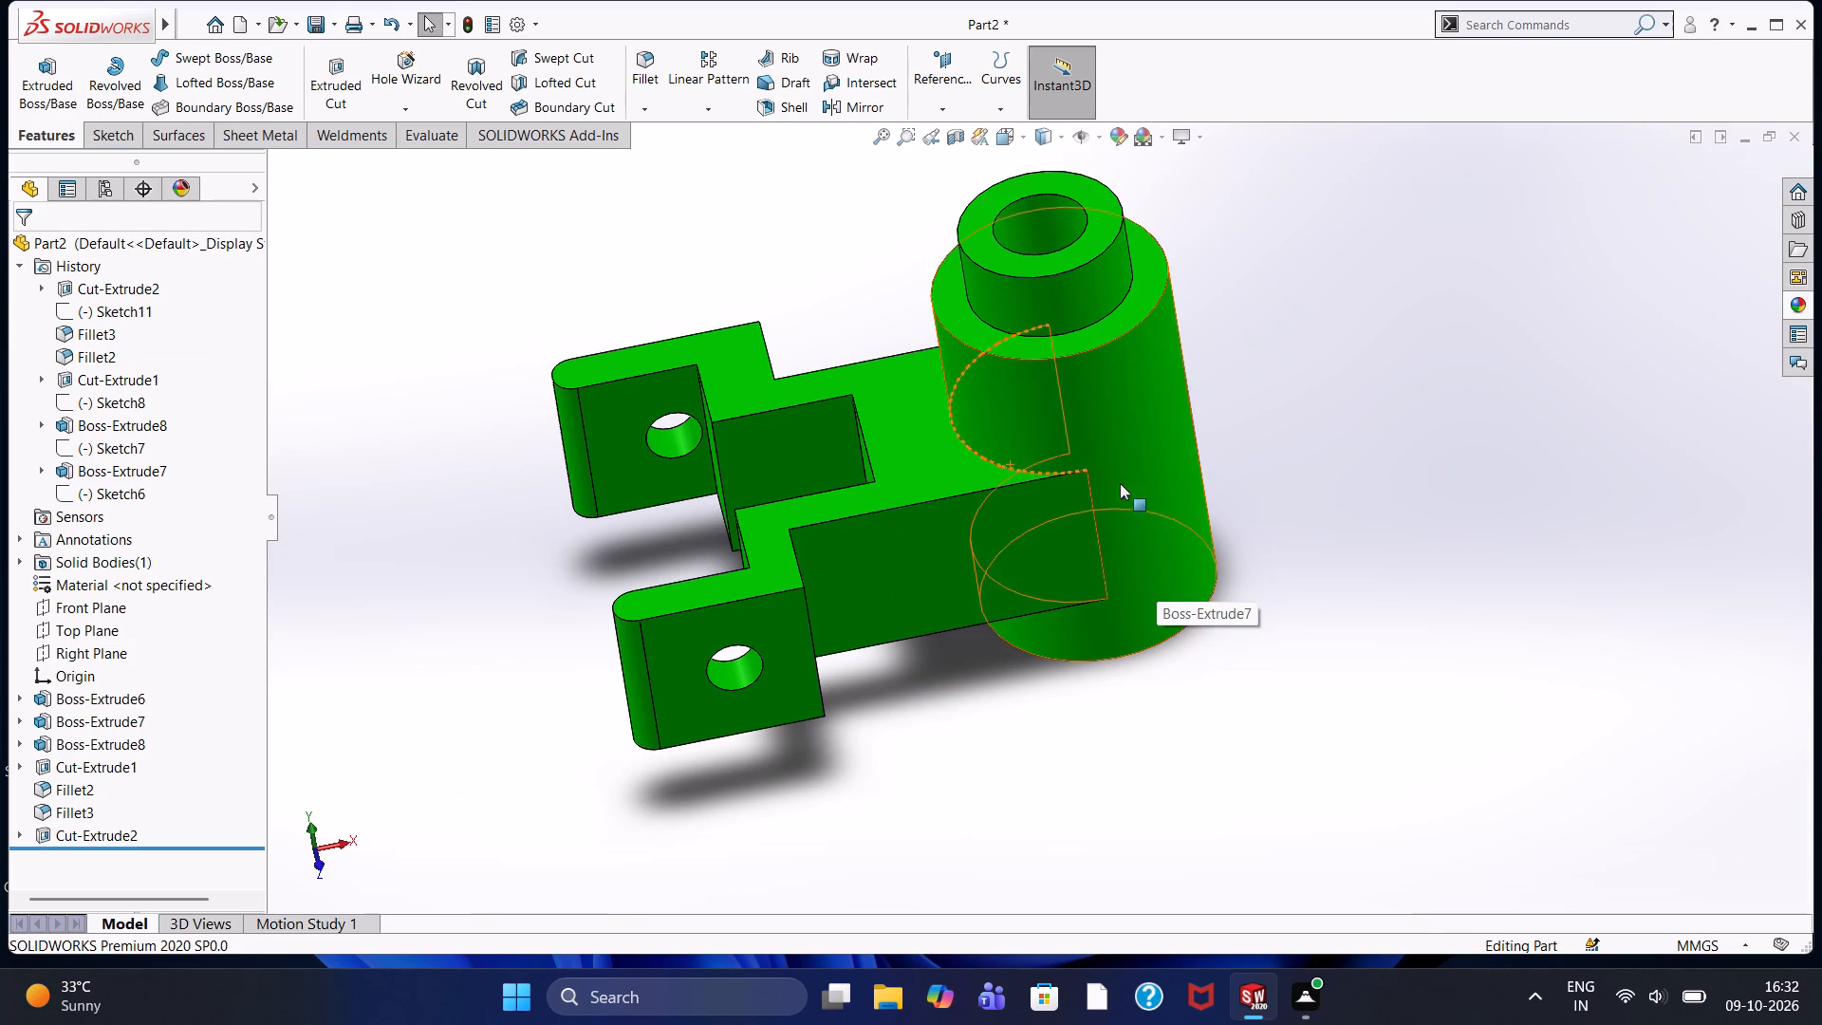
left_click(654, 60)
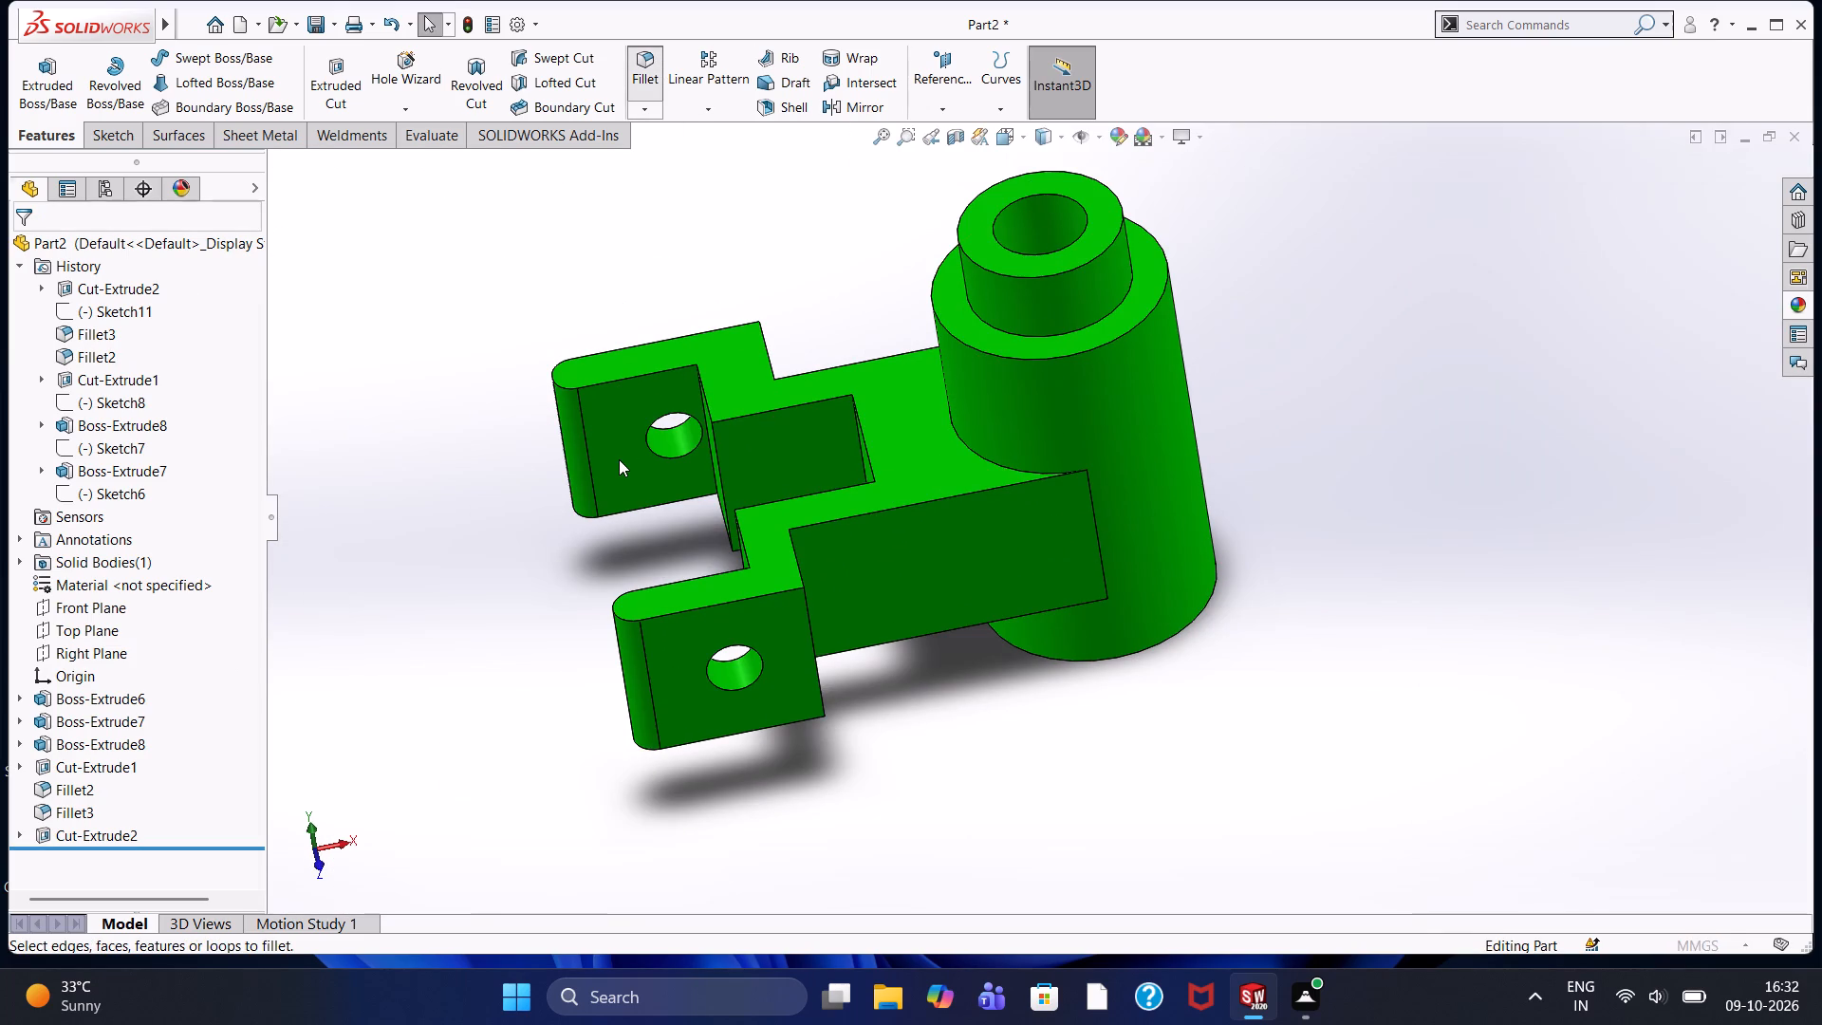
type(".5")
key("Return")
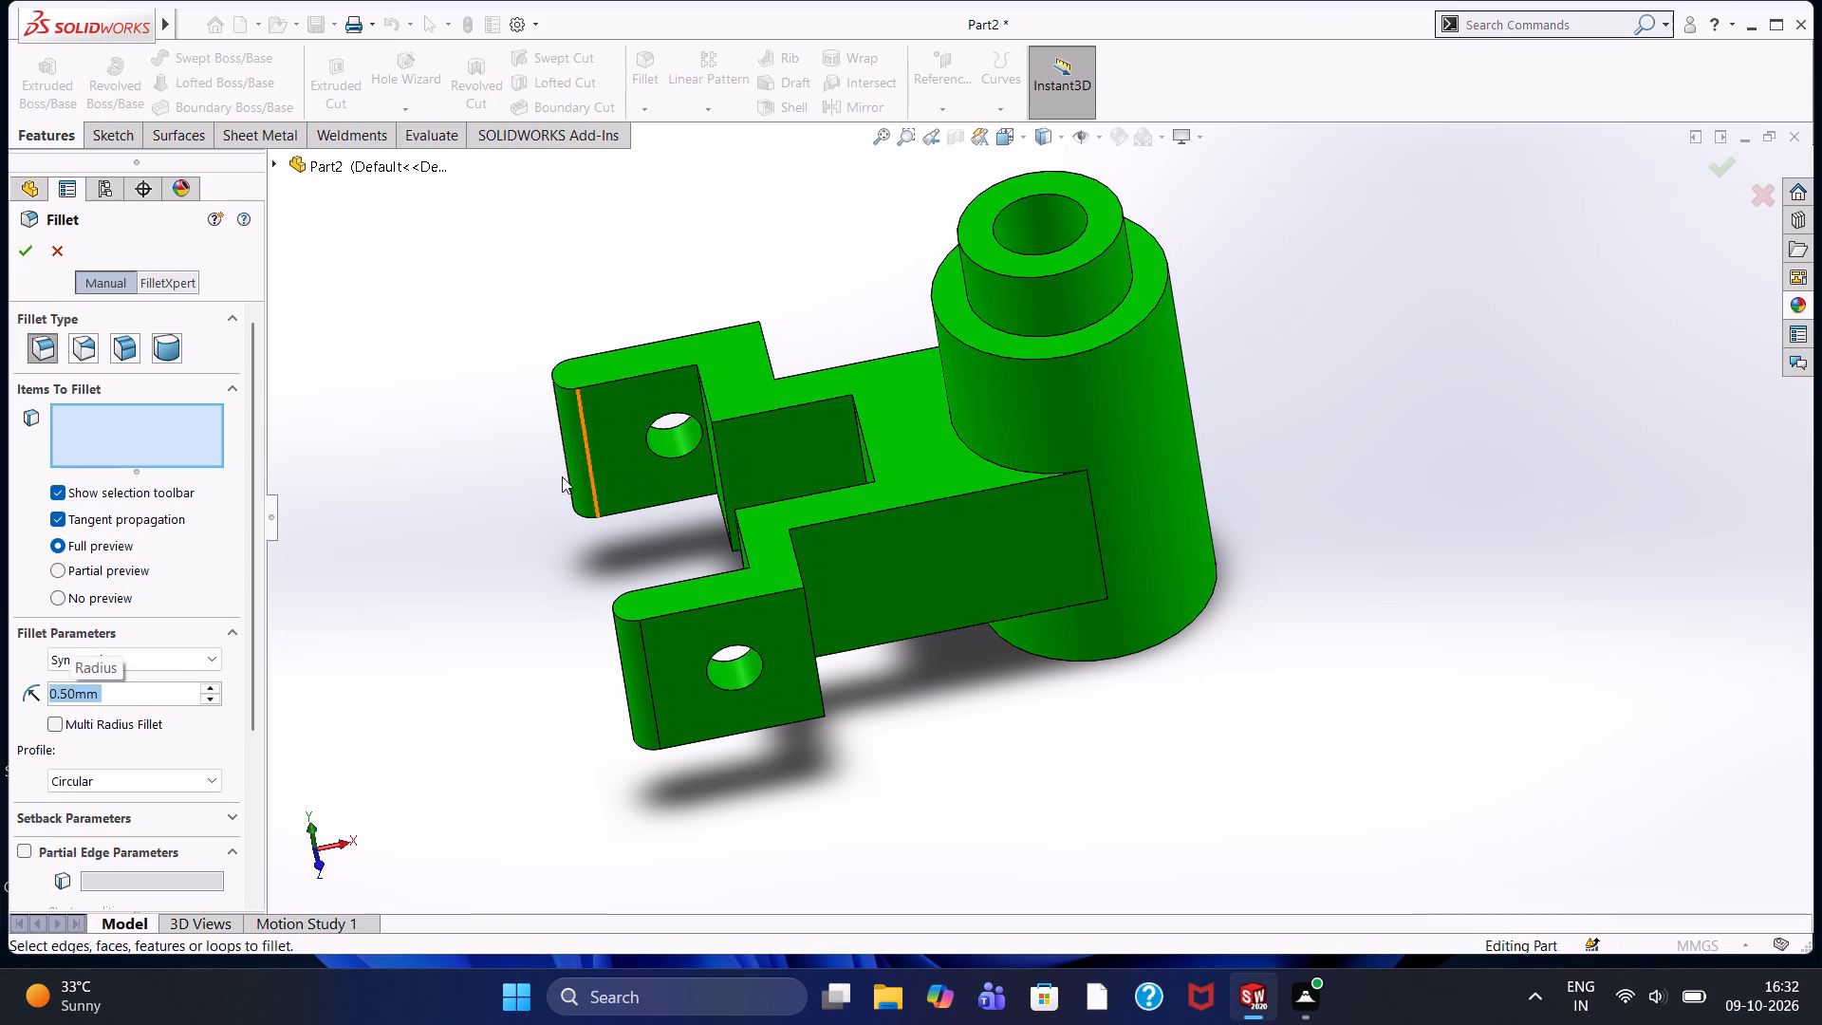
left_click(688, 613)
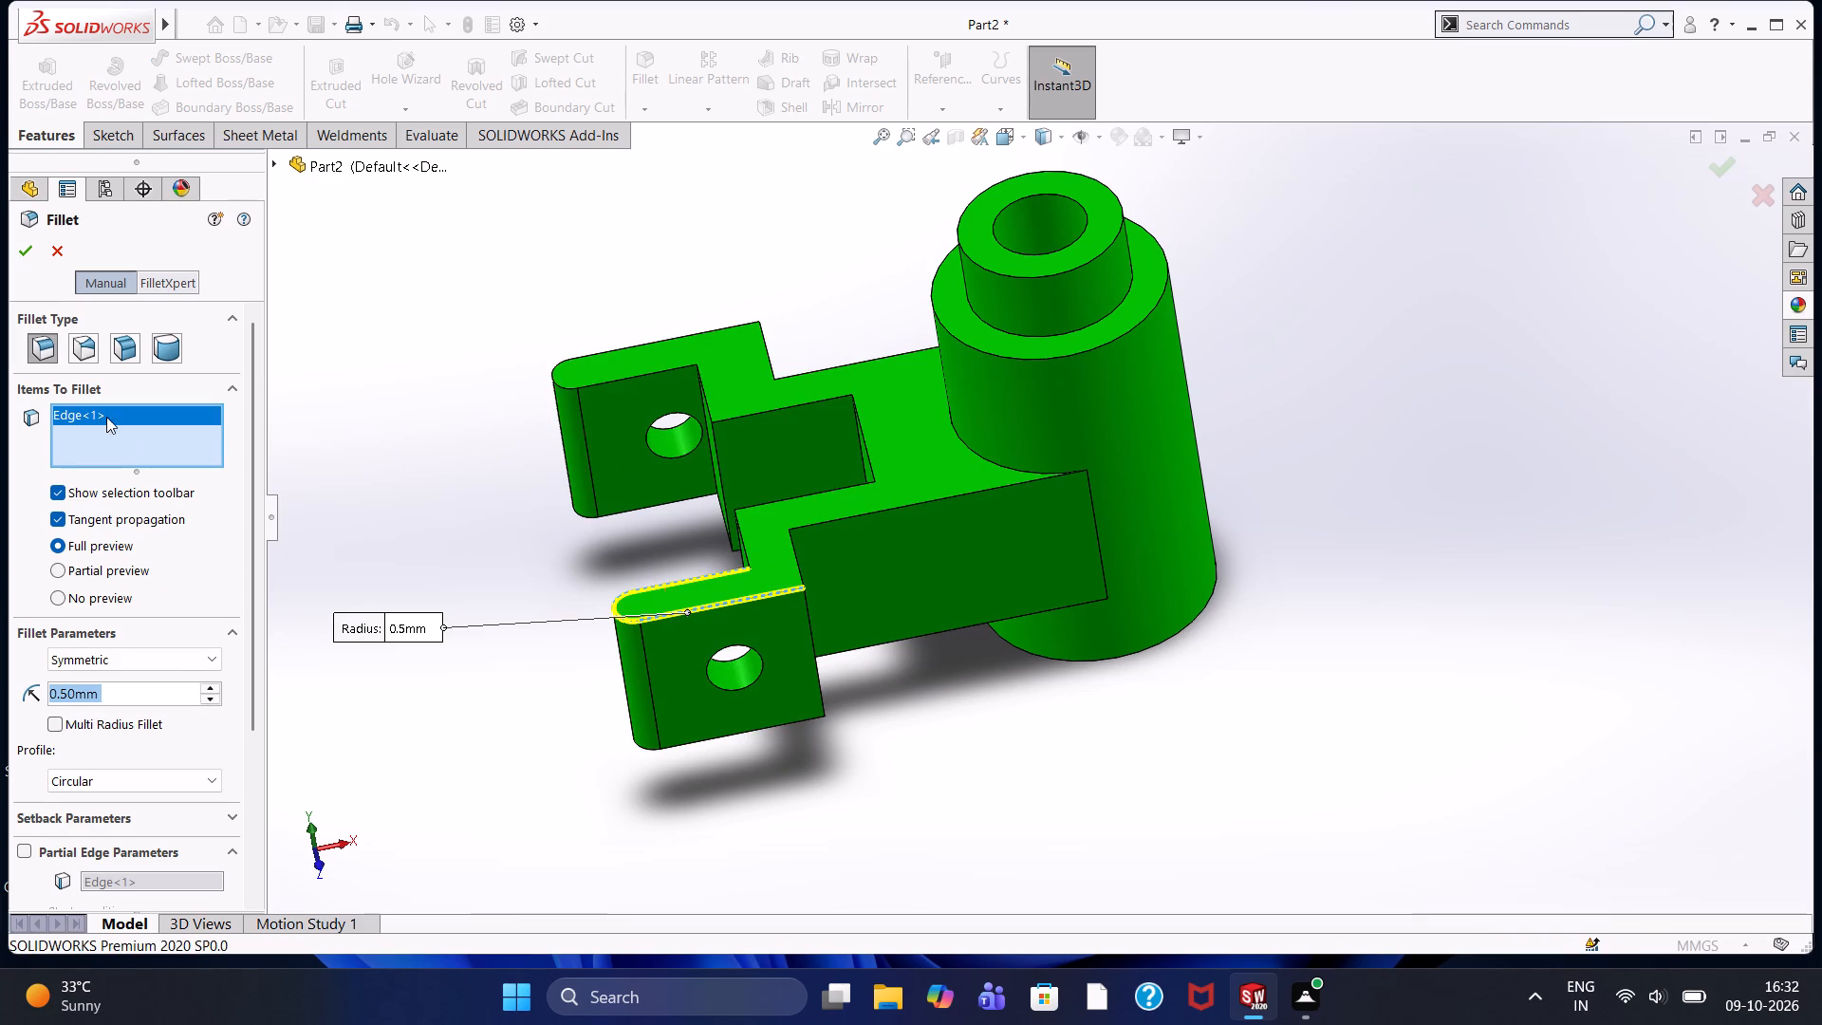
left_click(31, 255)
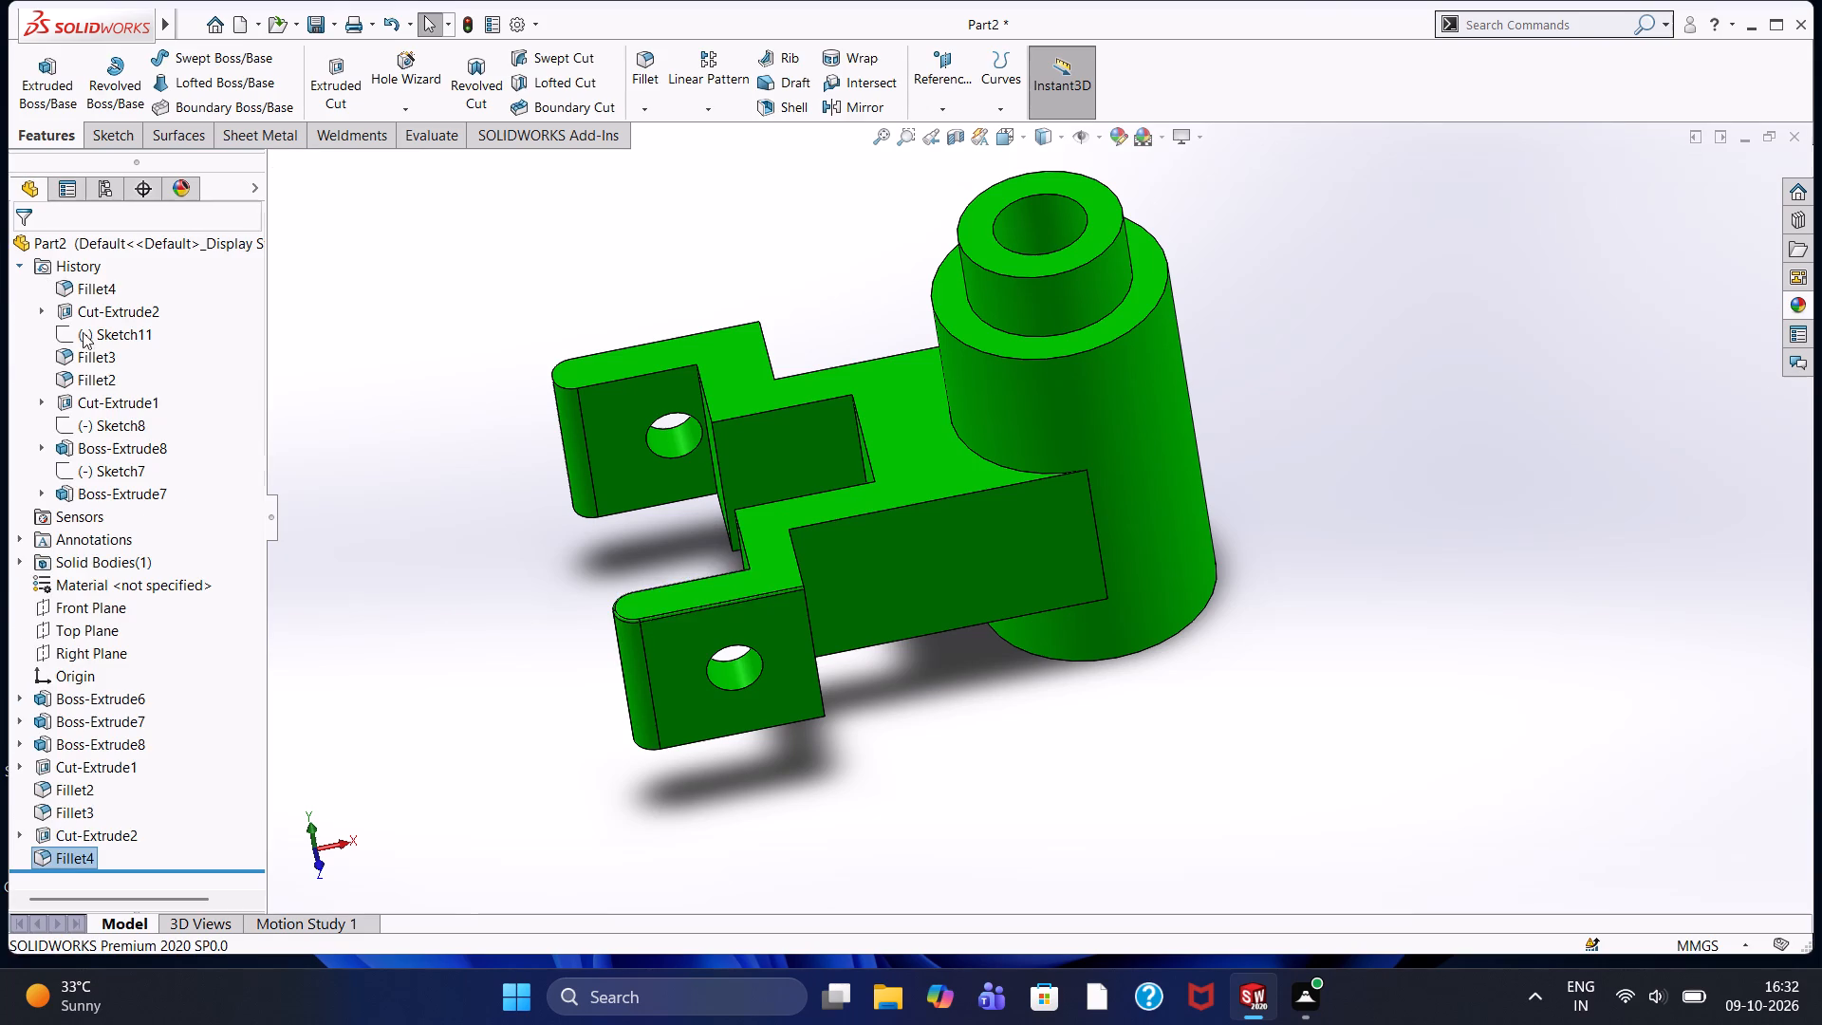
Fillet the far arm's top edge around its rounded end with a 0.5 mm radius.
scroll(648, 579, "down", 2)
scroll(774, 666, "down", 8)
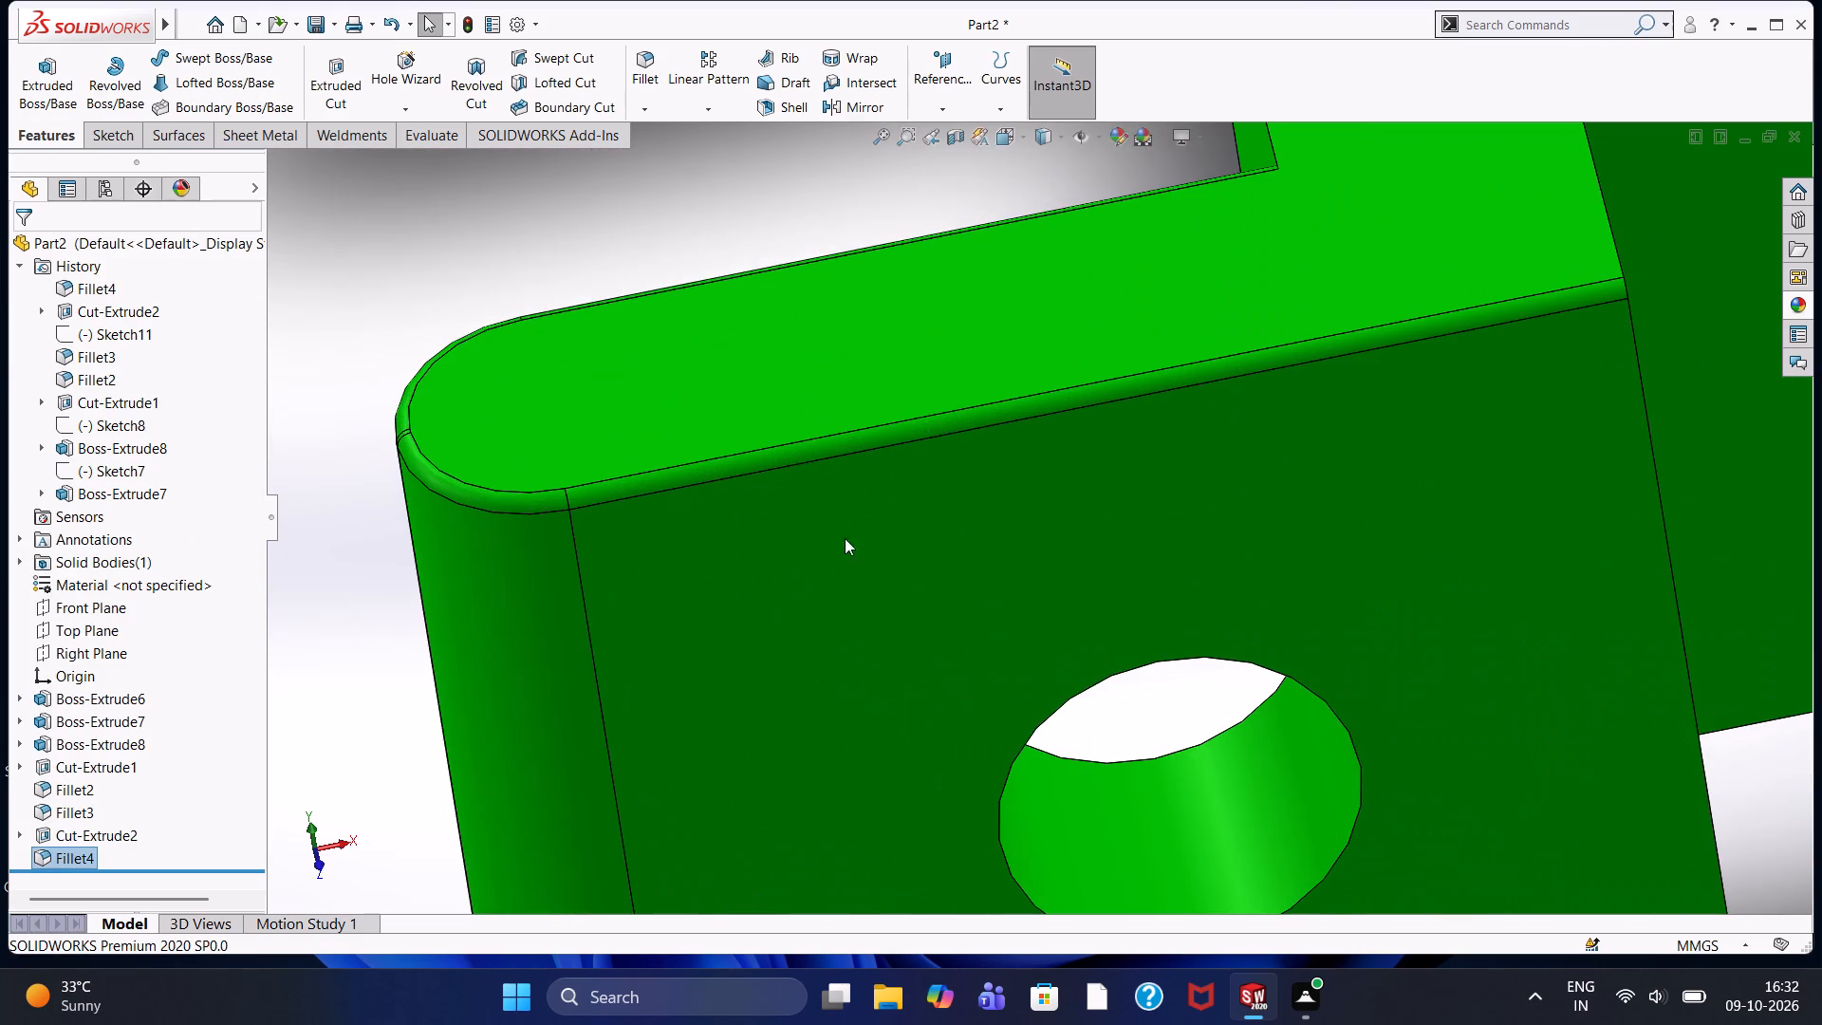
scroll(883, 461, "up", 4)
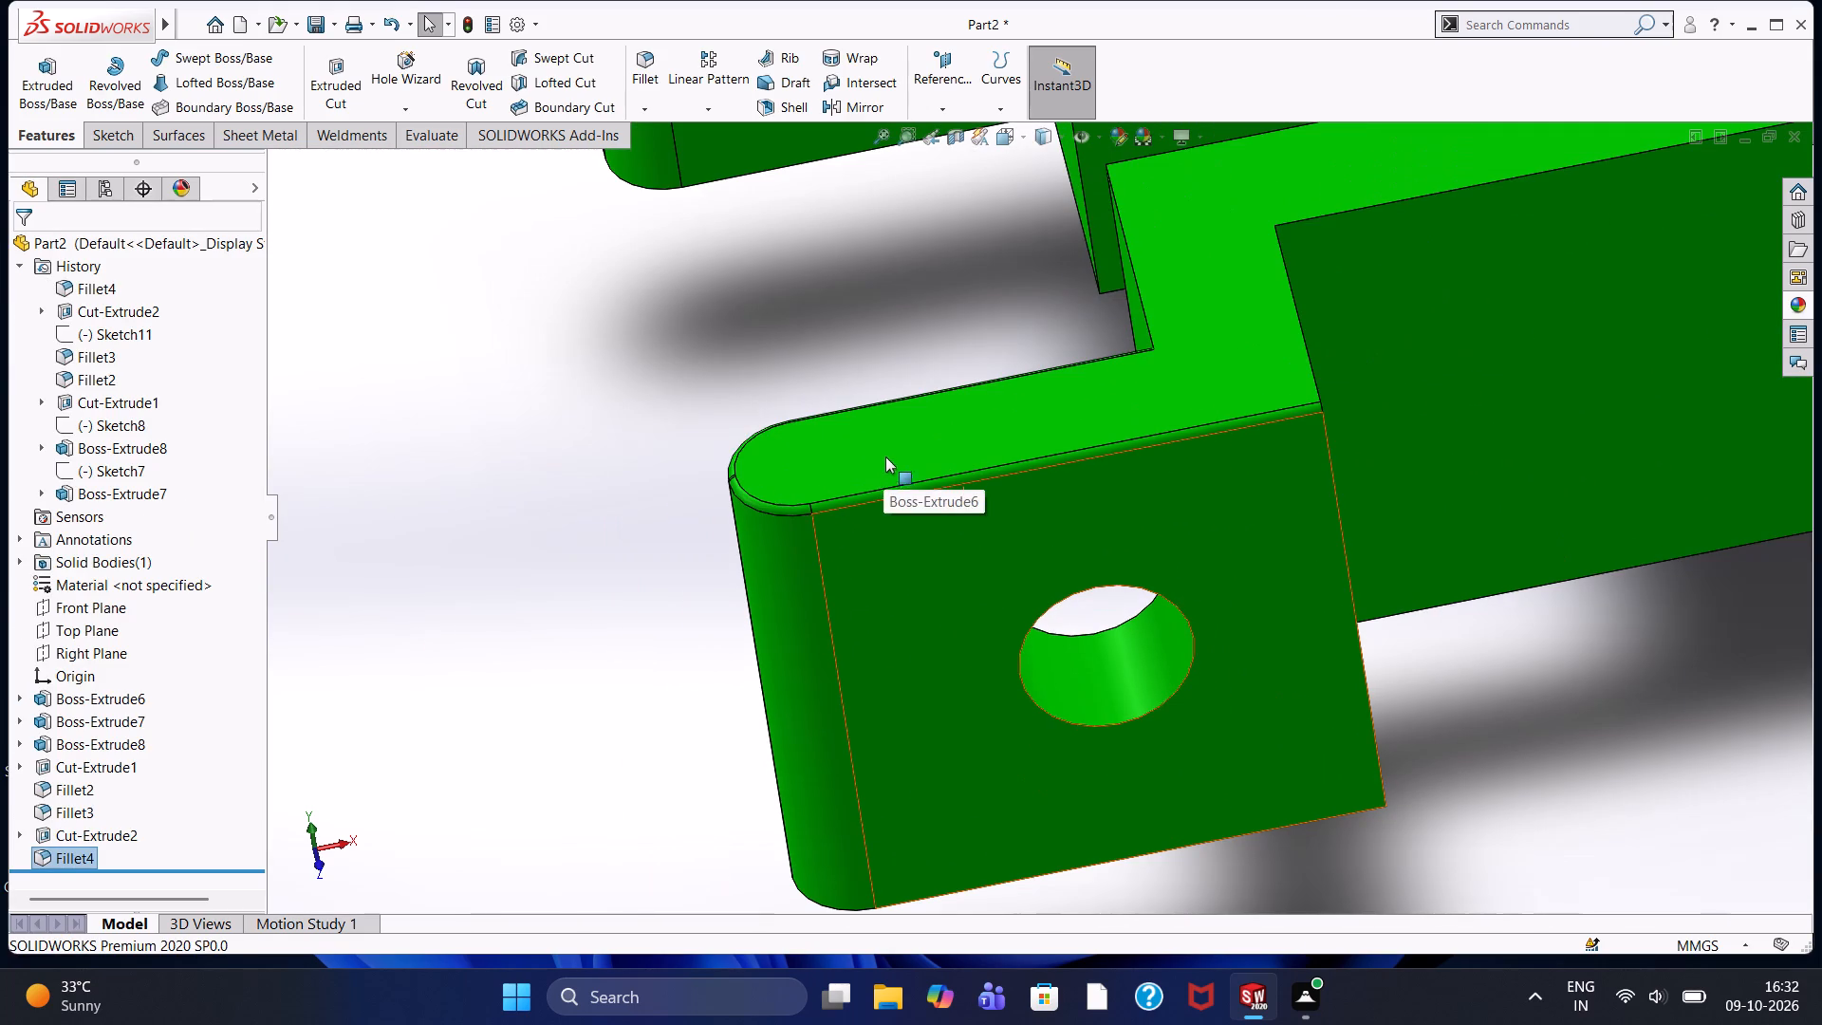
left_click(653, 58)
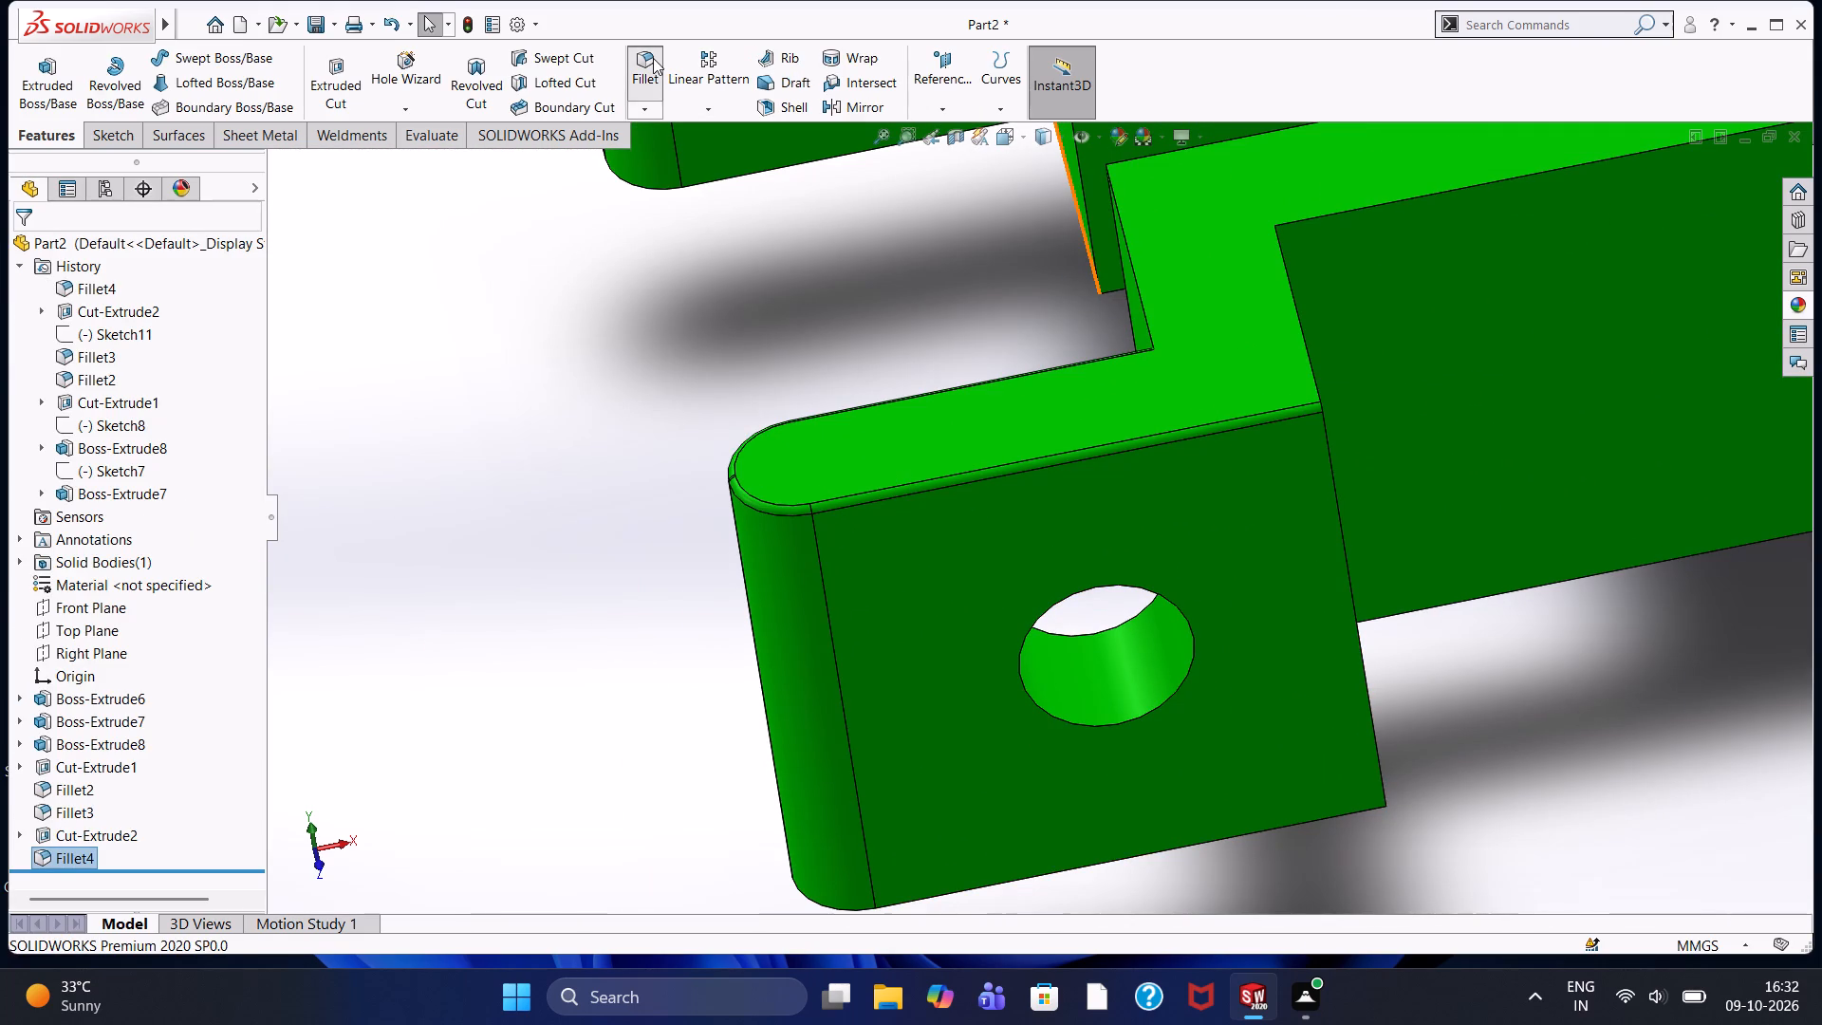
scroll(976, 322, "up", 4)
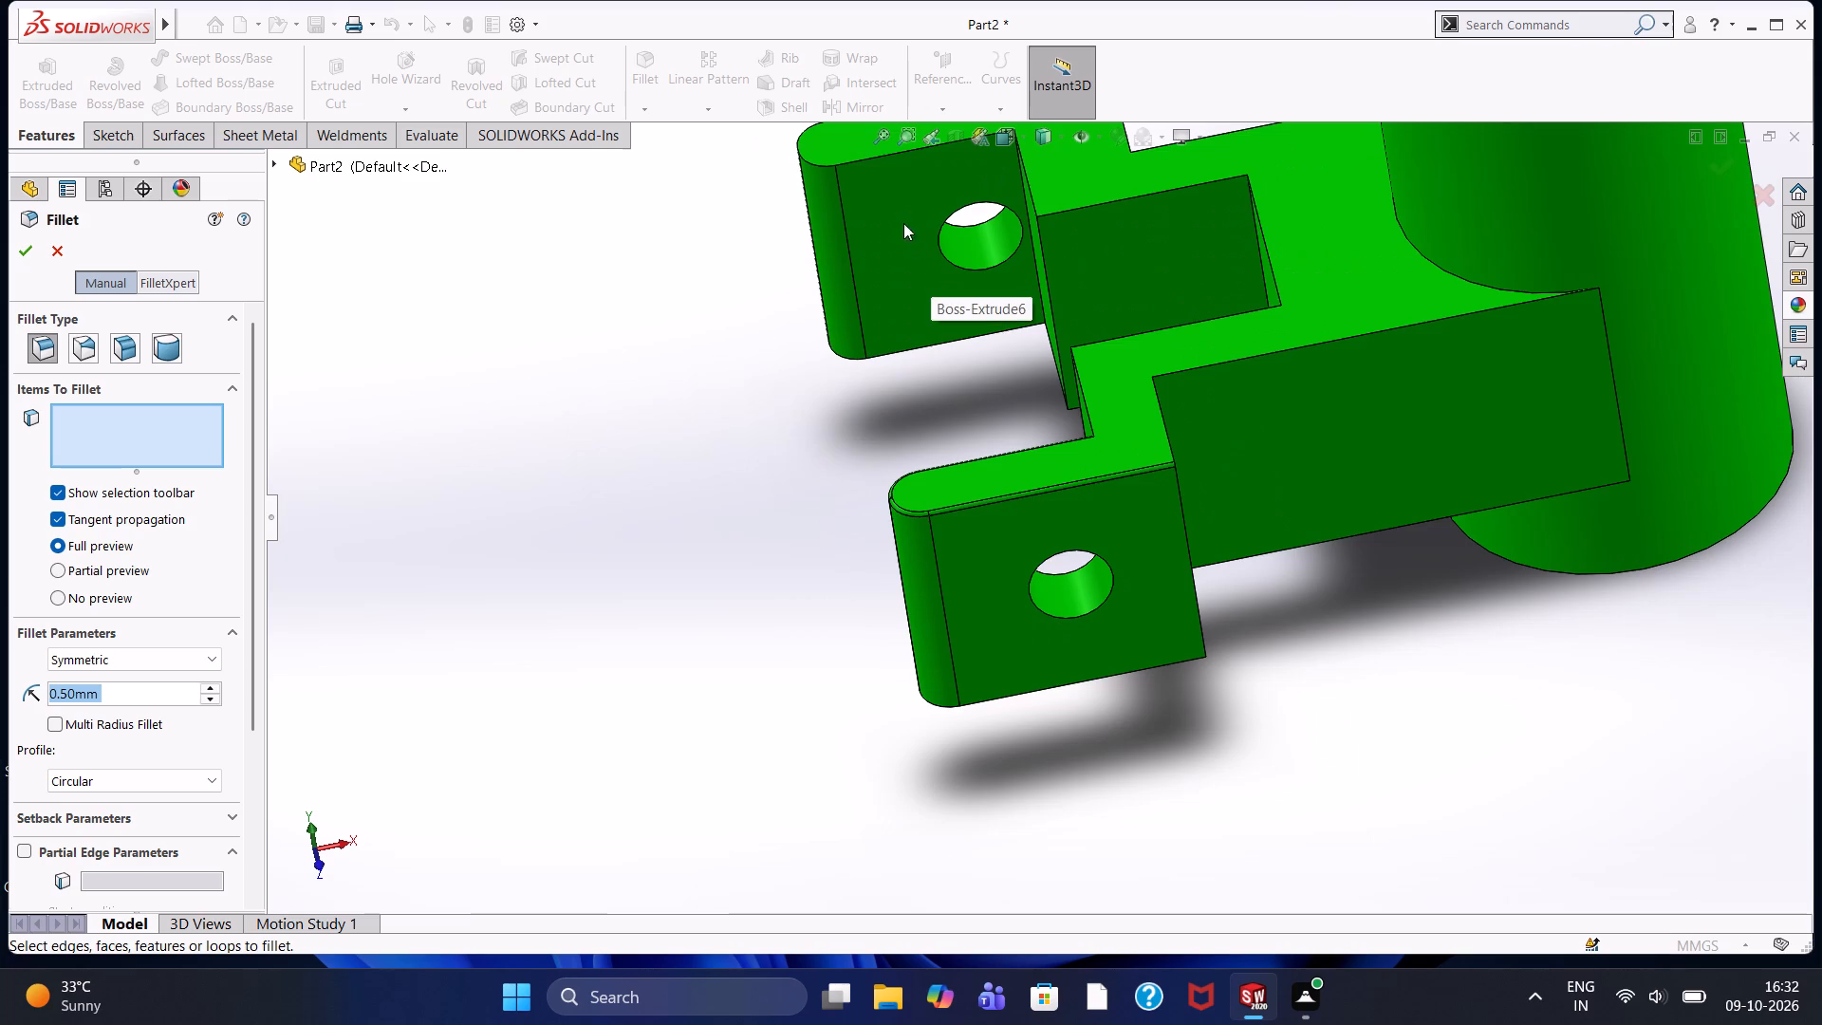
scroll(901, 201, "up", 2)
scroll(946, 252, "down", 3)
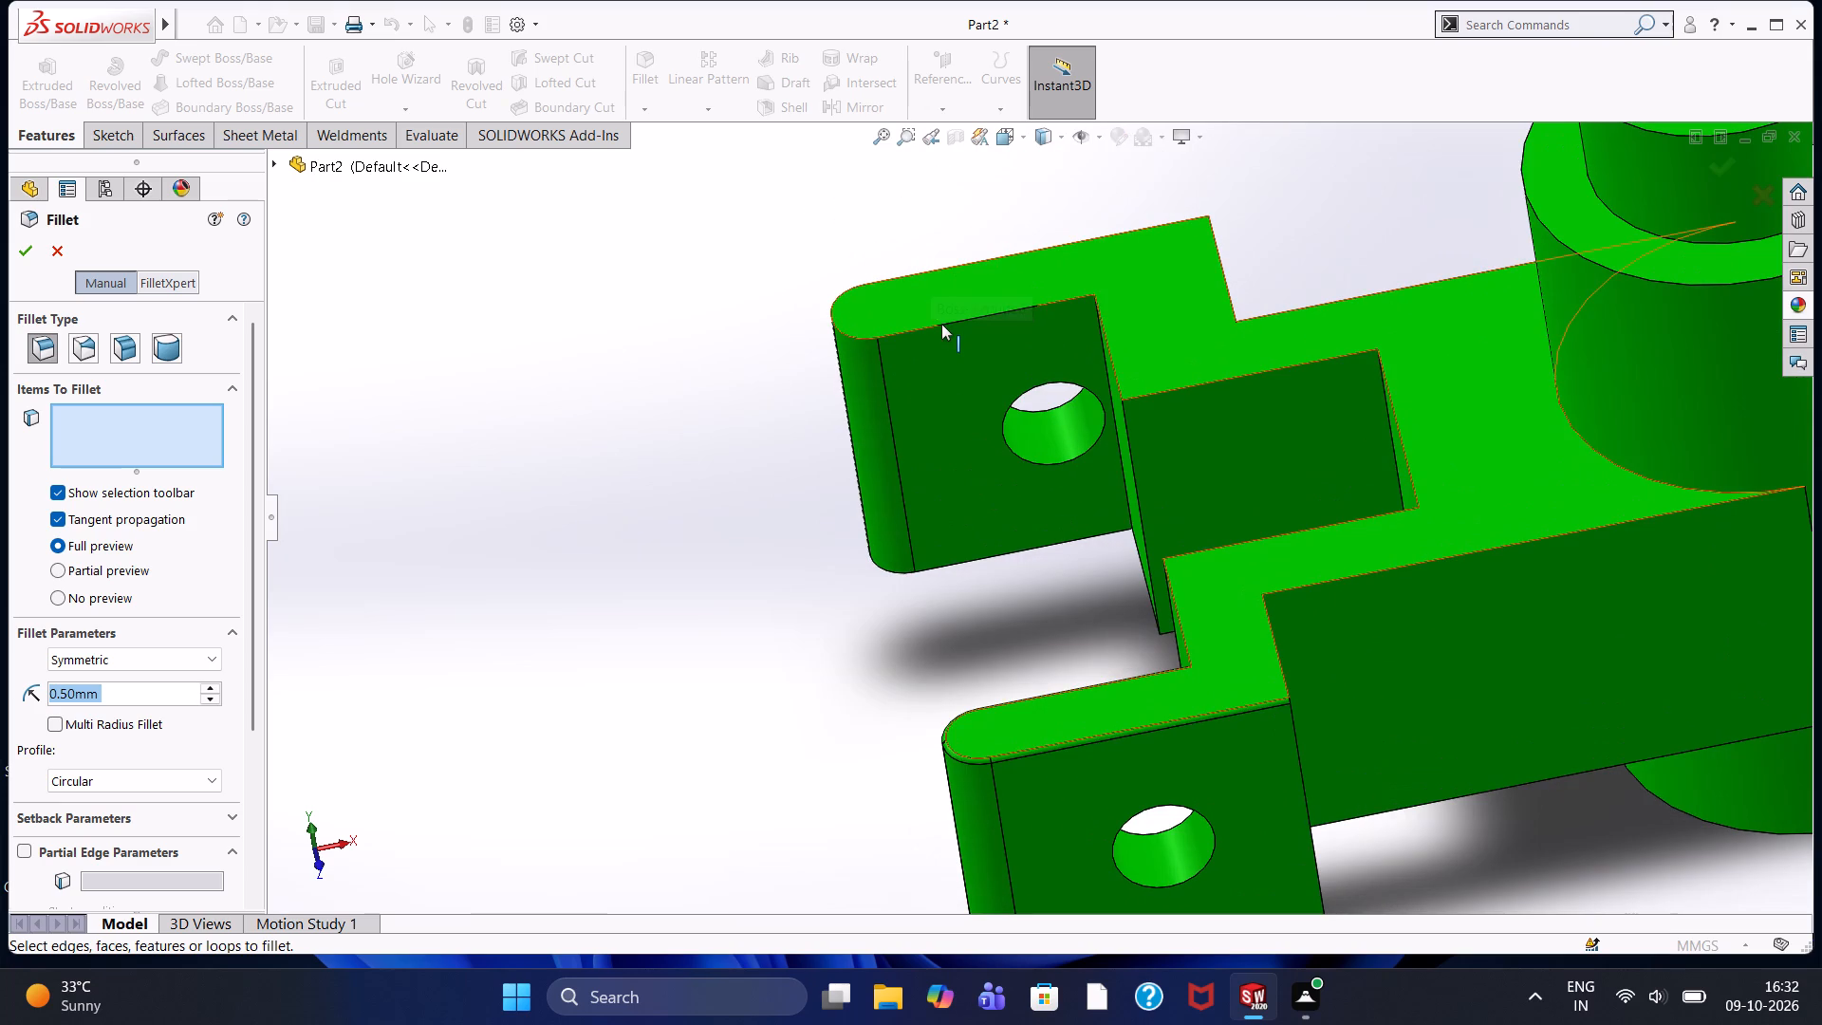
left_click(941, 324)
left_click(26, 242)
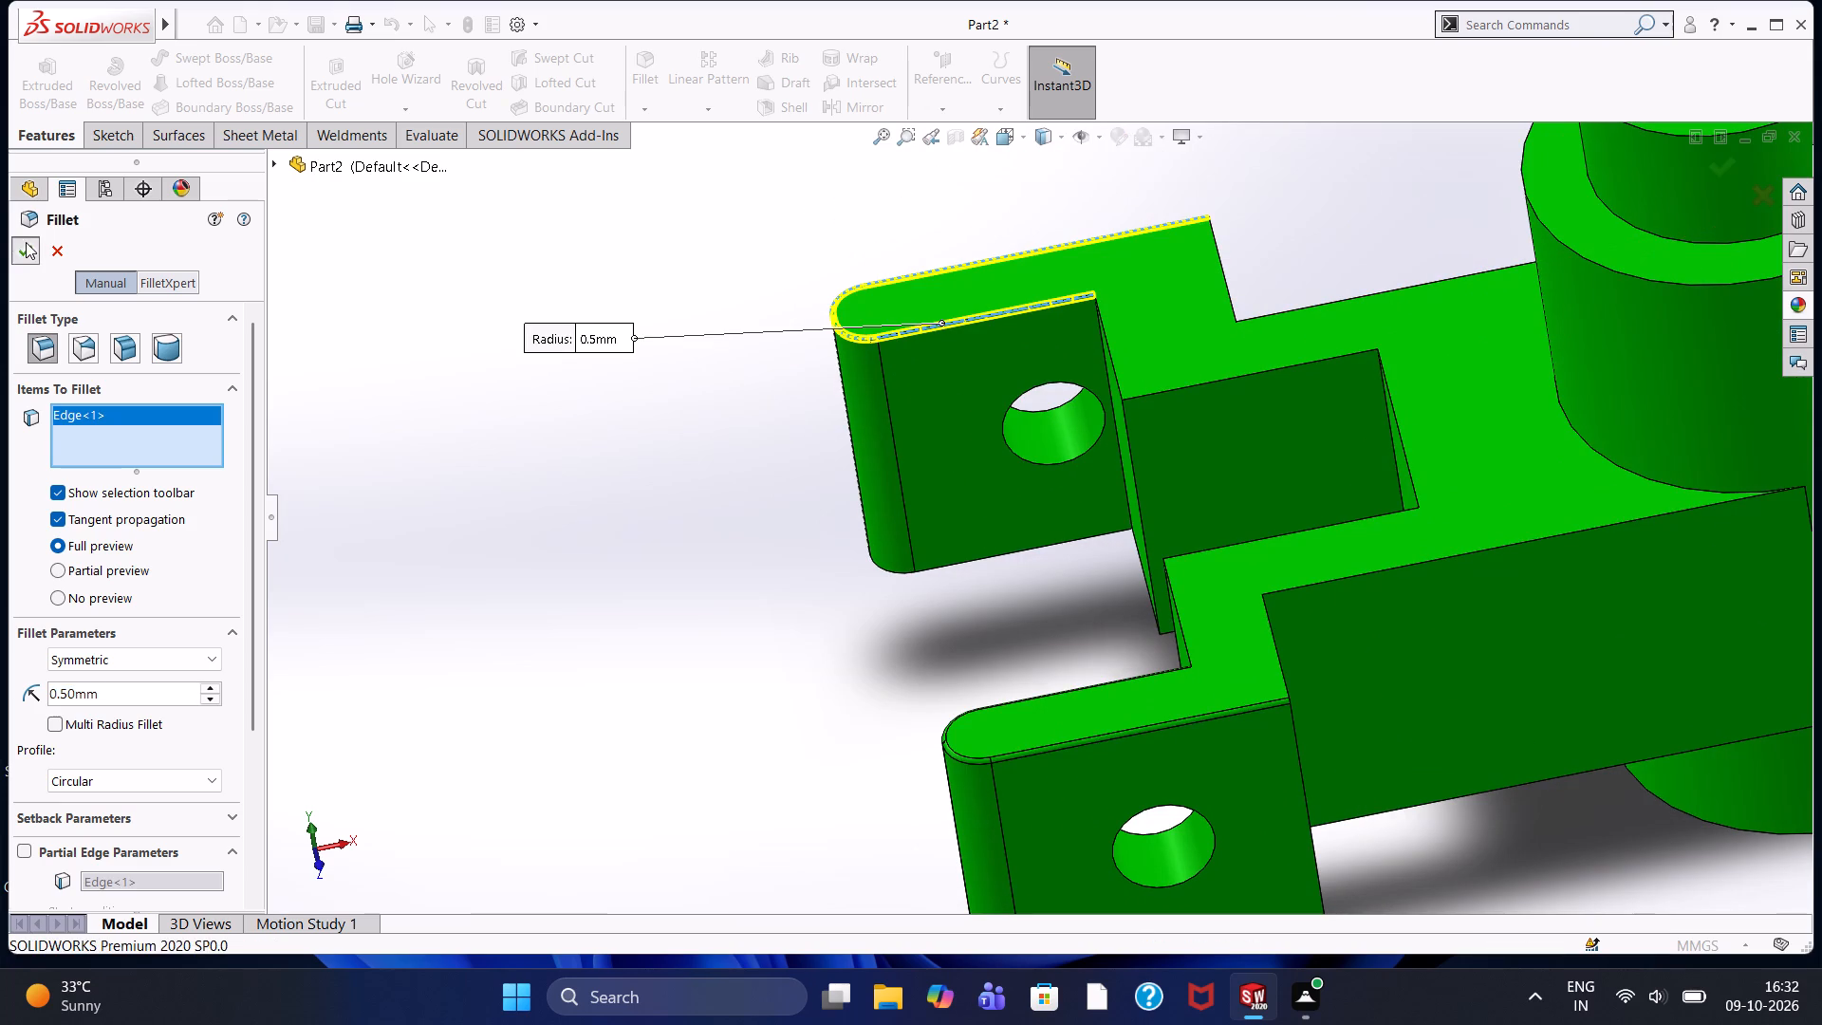
left_click(721, 537)
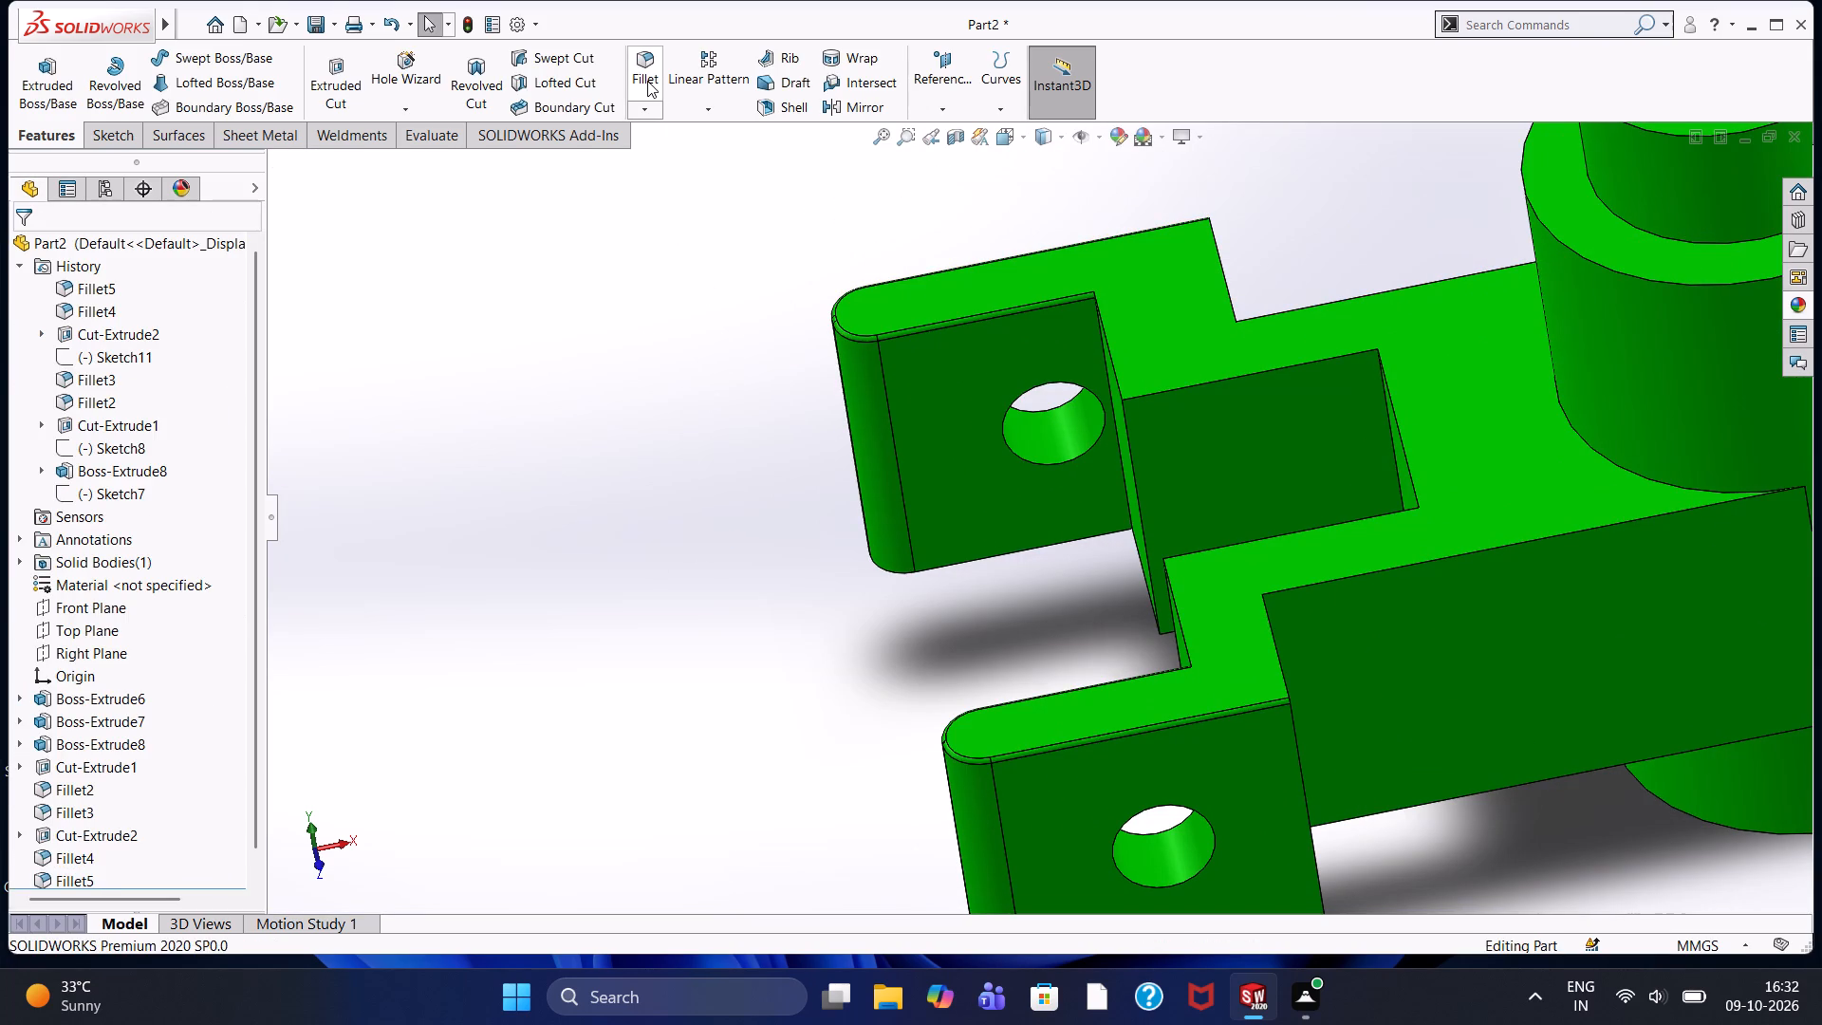
Fillet the top edge of the far arm's inner step face, beside the arm hole, with a 0.5 mm radius.
left_click(647, 81)
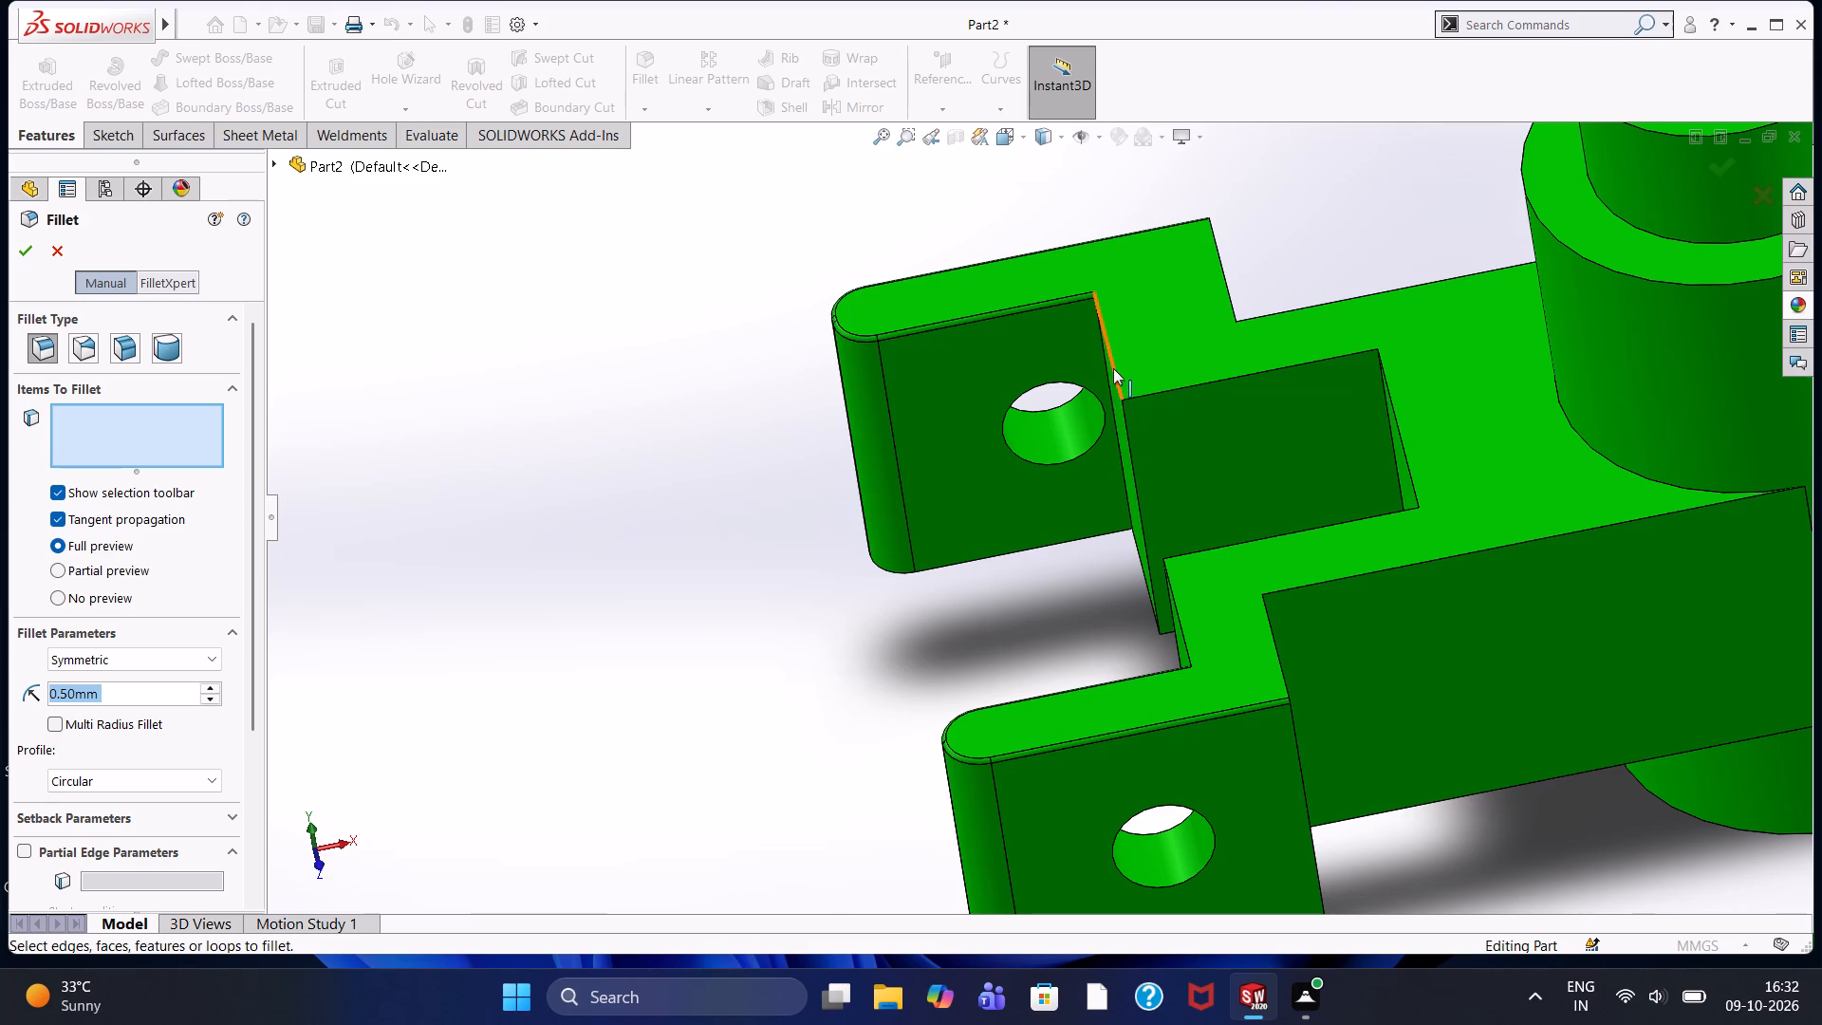
left_click(1113, 367)
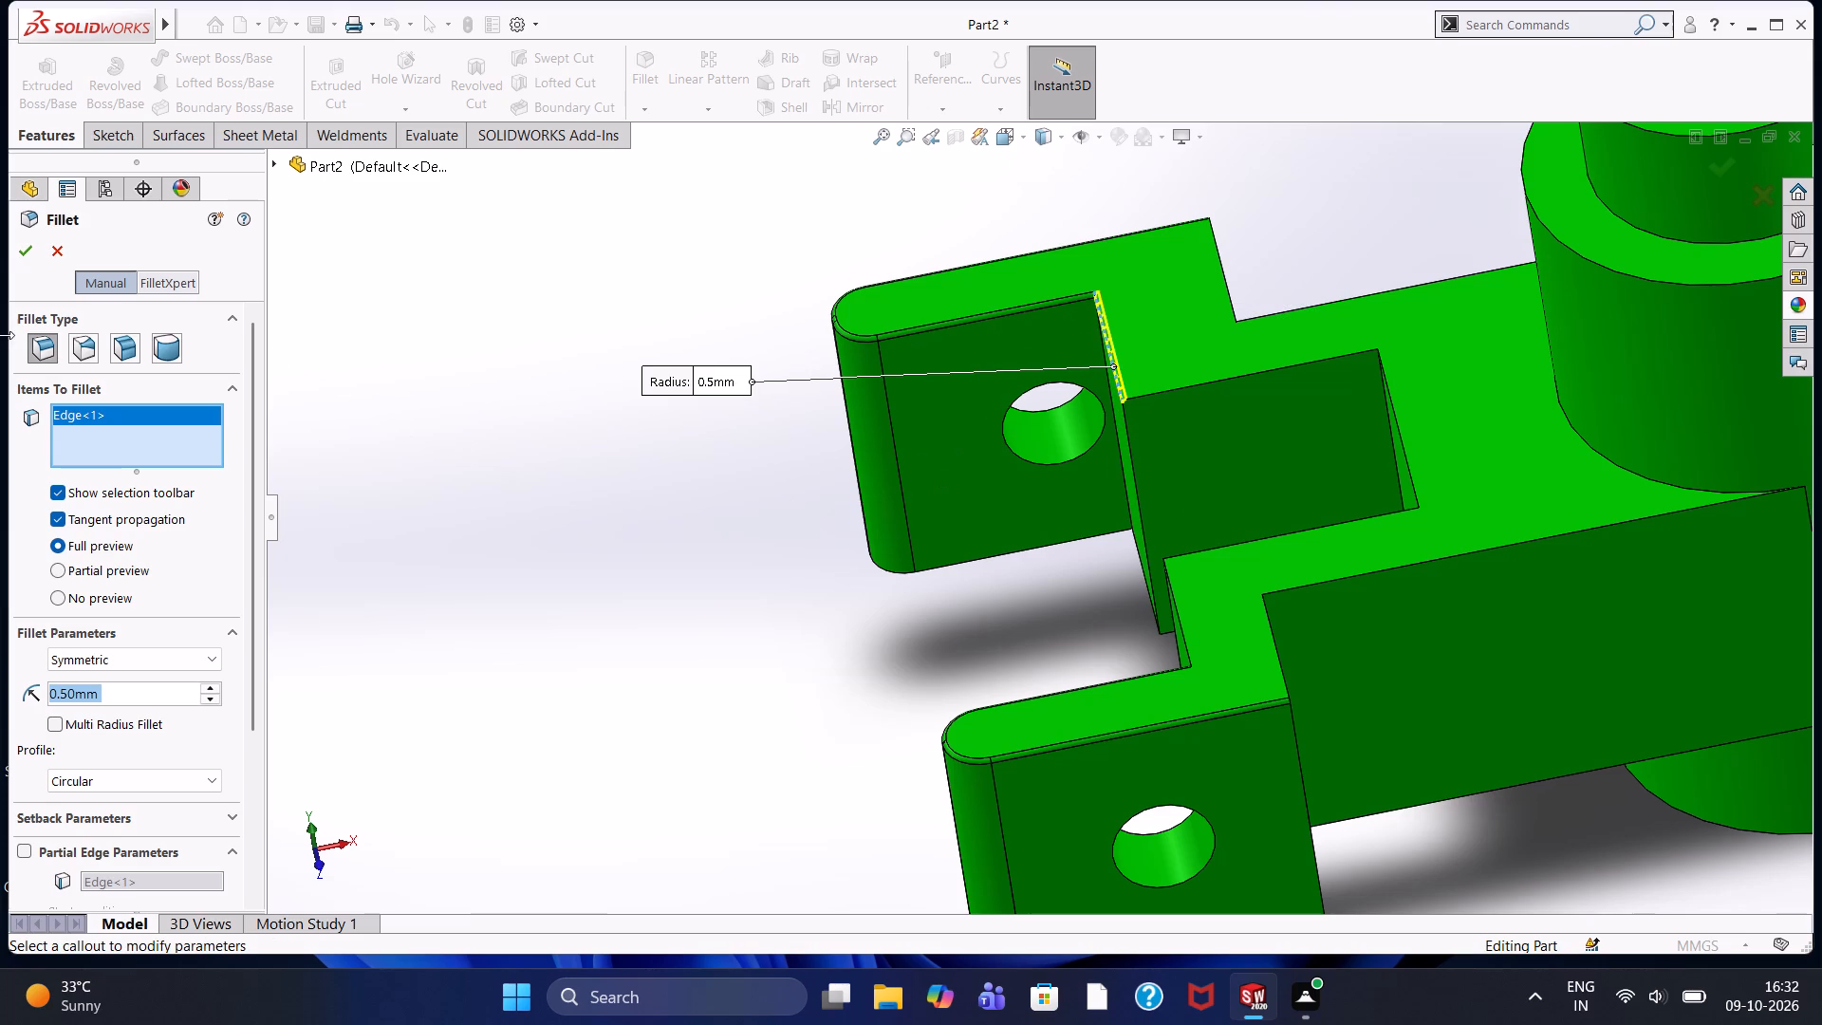
left_click(22, 248)
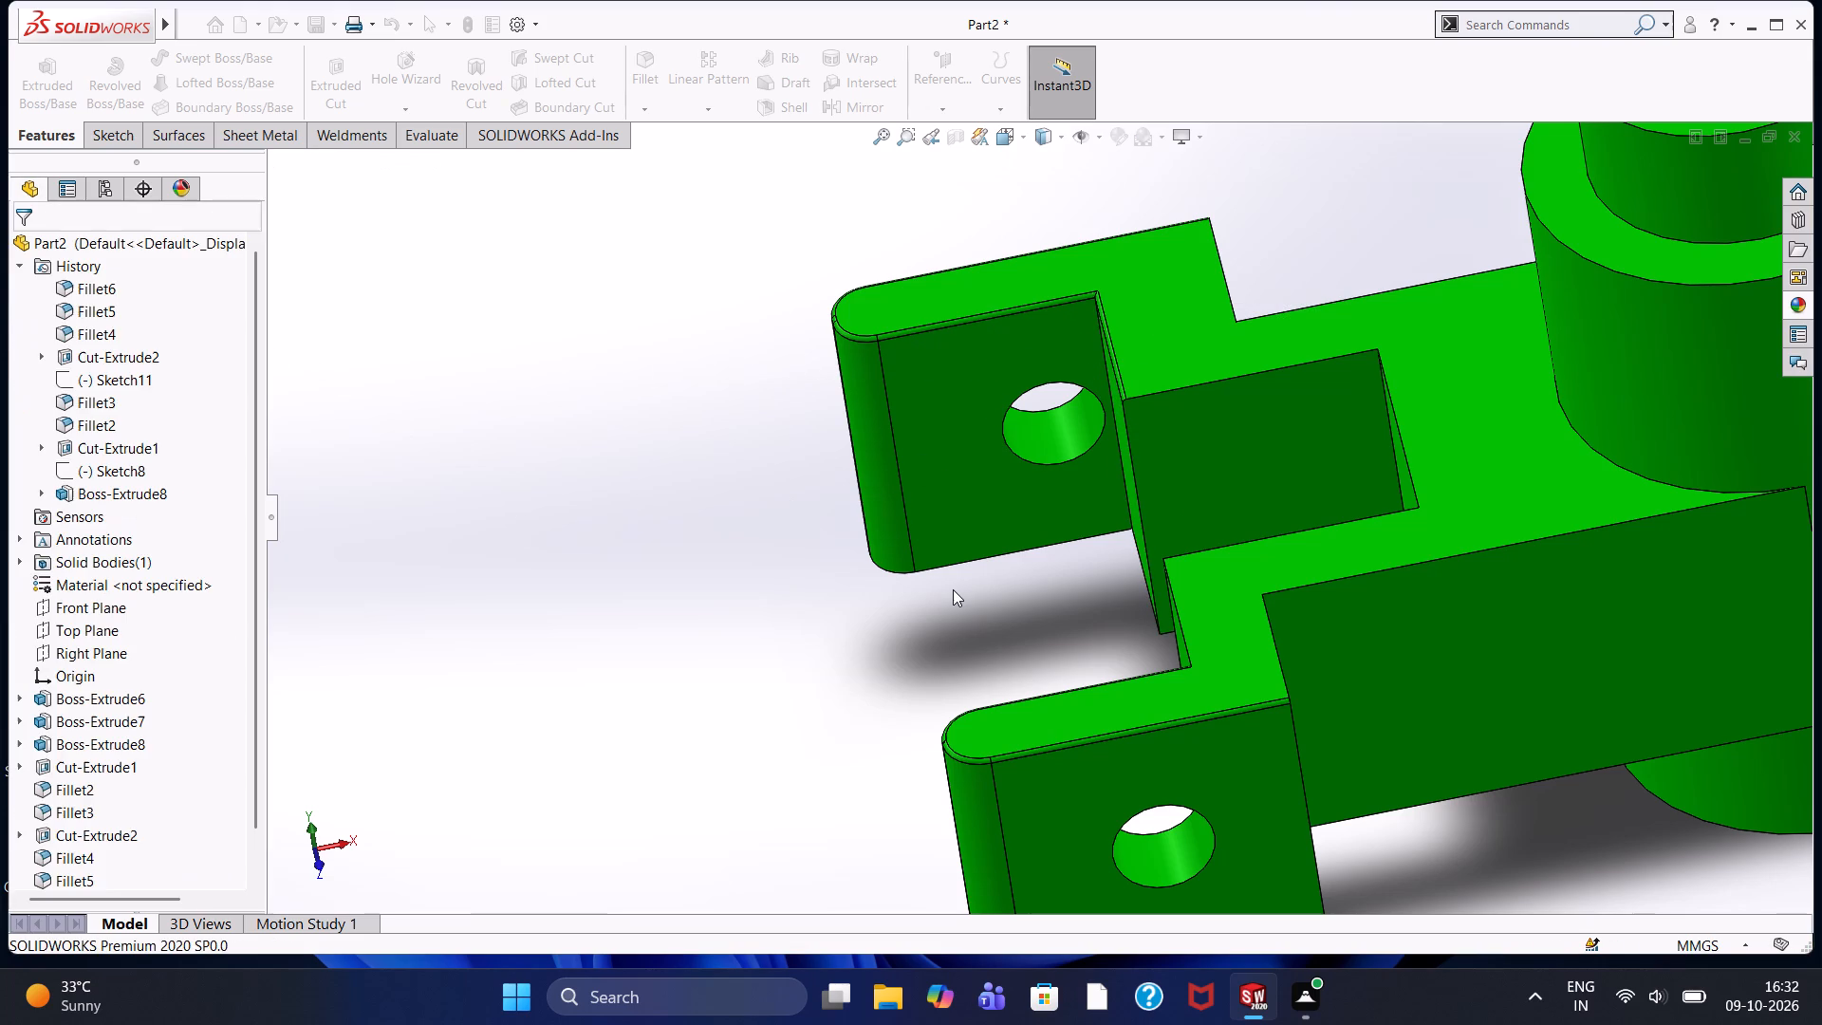
Fillet the top edge of the far arm's inner side face in the fork slot with a 0.5 mm radius.
middle_click_drag(963, 559, 1028, 603)
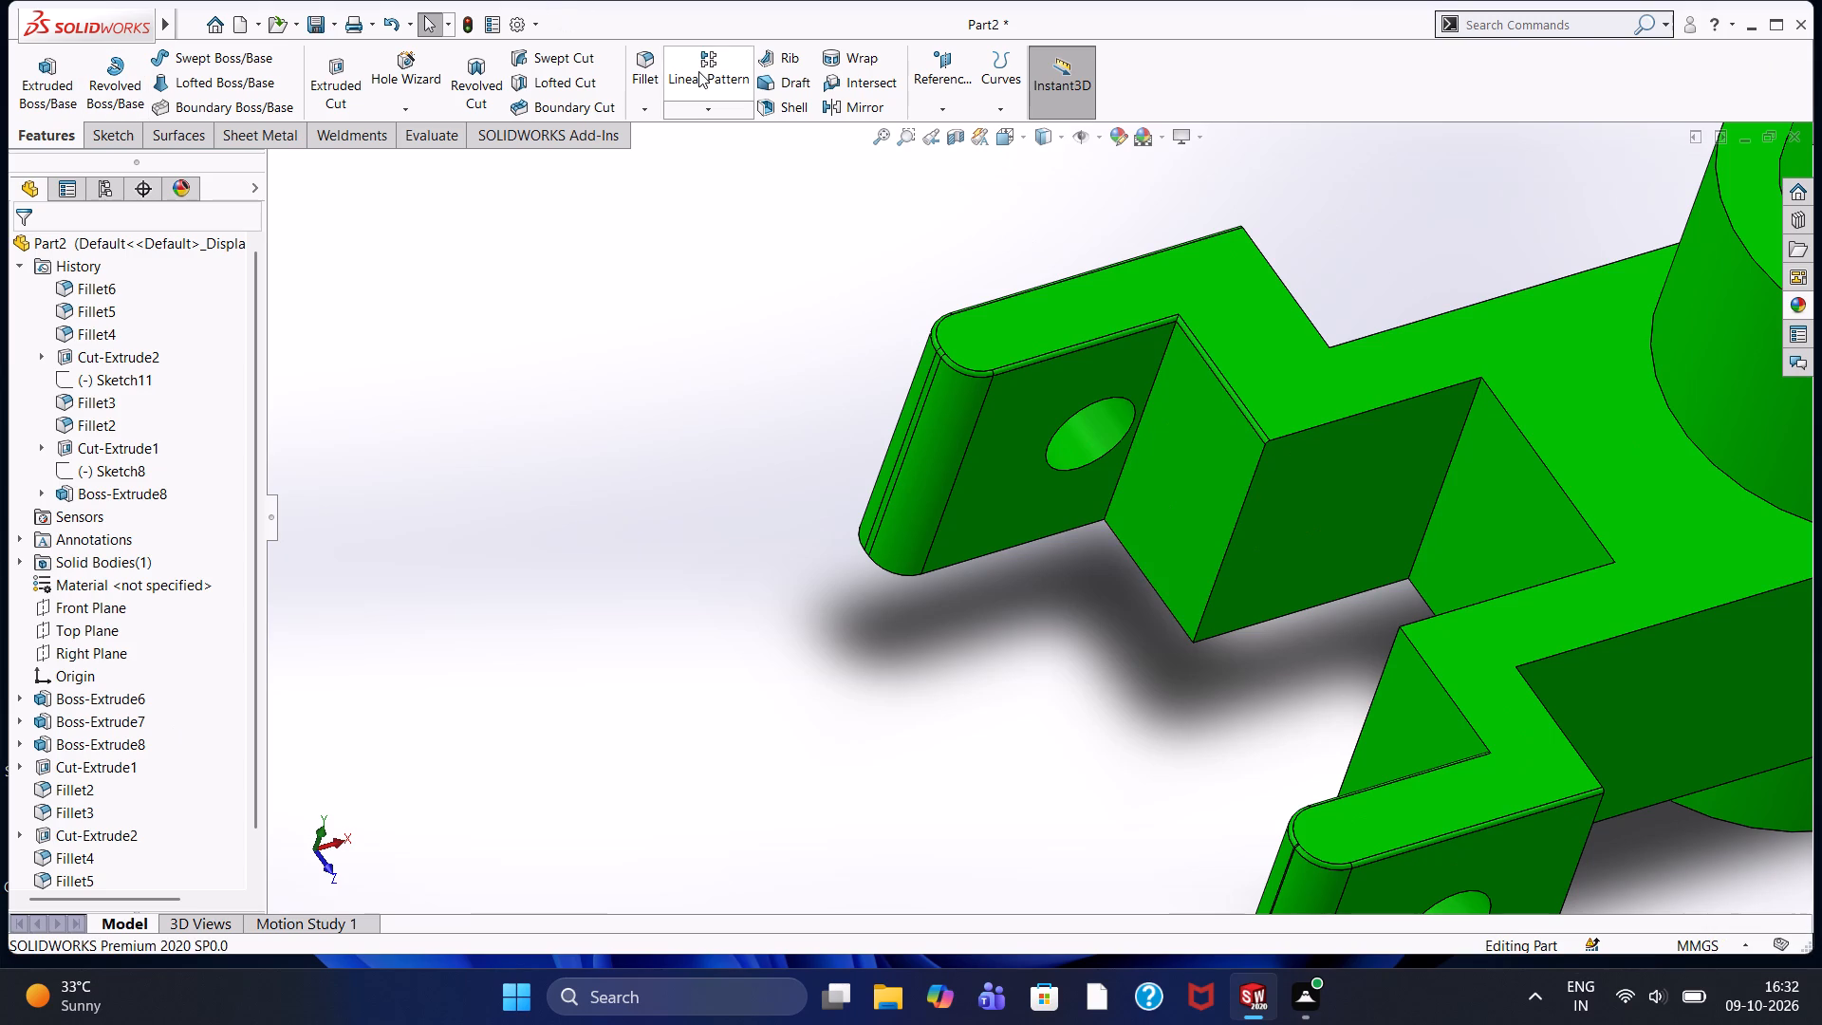
left_click(636, 62)
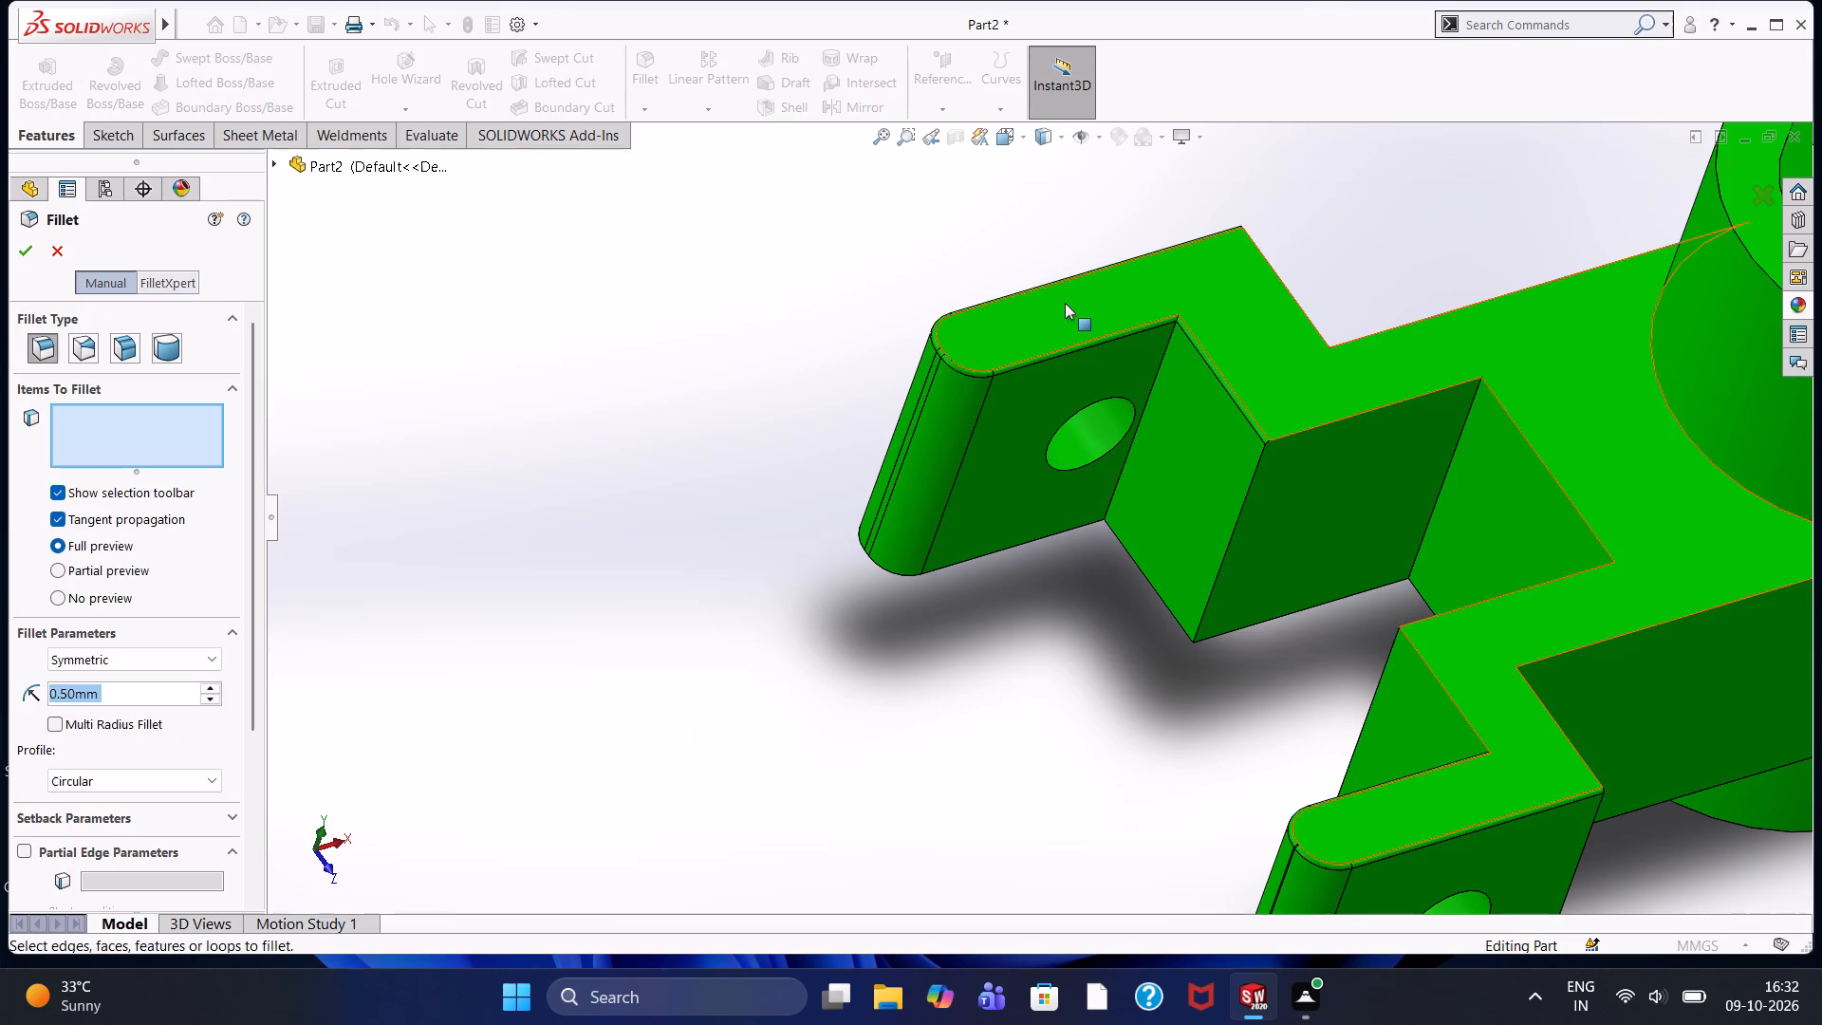
left_click(1304, 428)
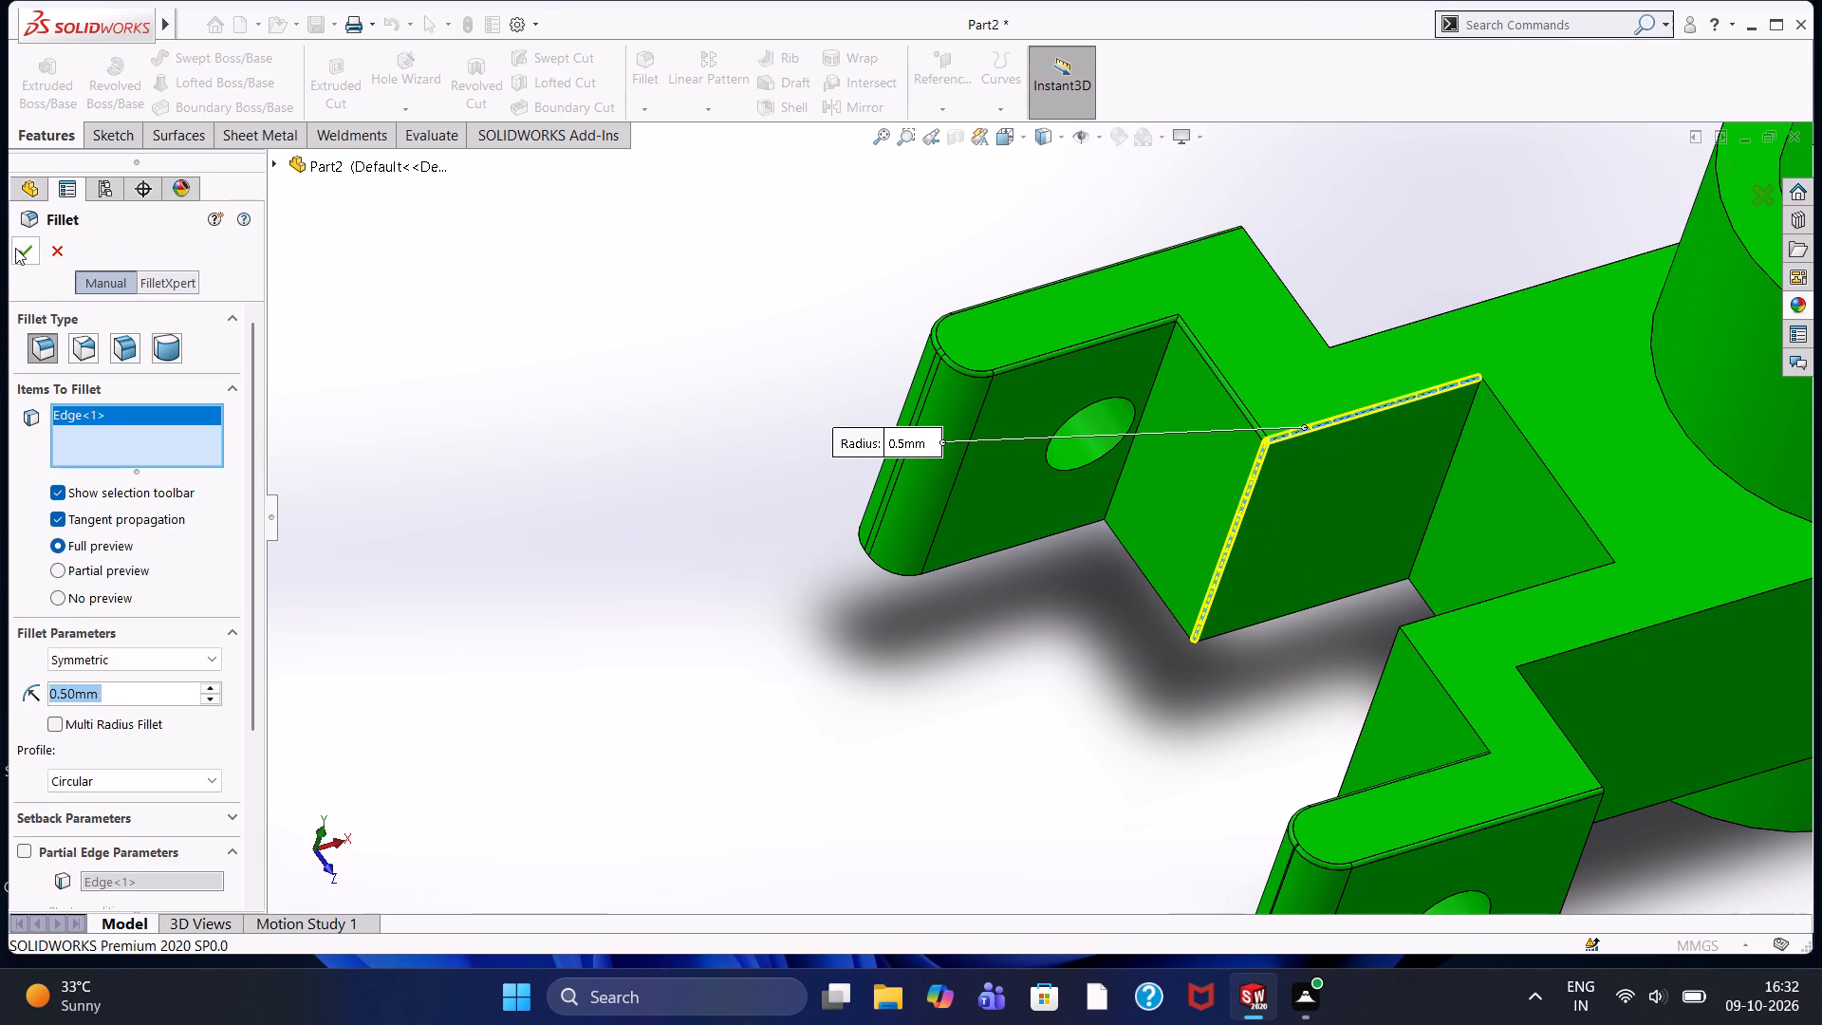
left_click(15, 248)
left_click(834, 565)
Fillet the top edge of the fork slot's closed end face with a 0.5 mm radius.
scroll(1288, 557, "down", 4)
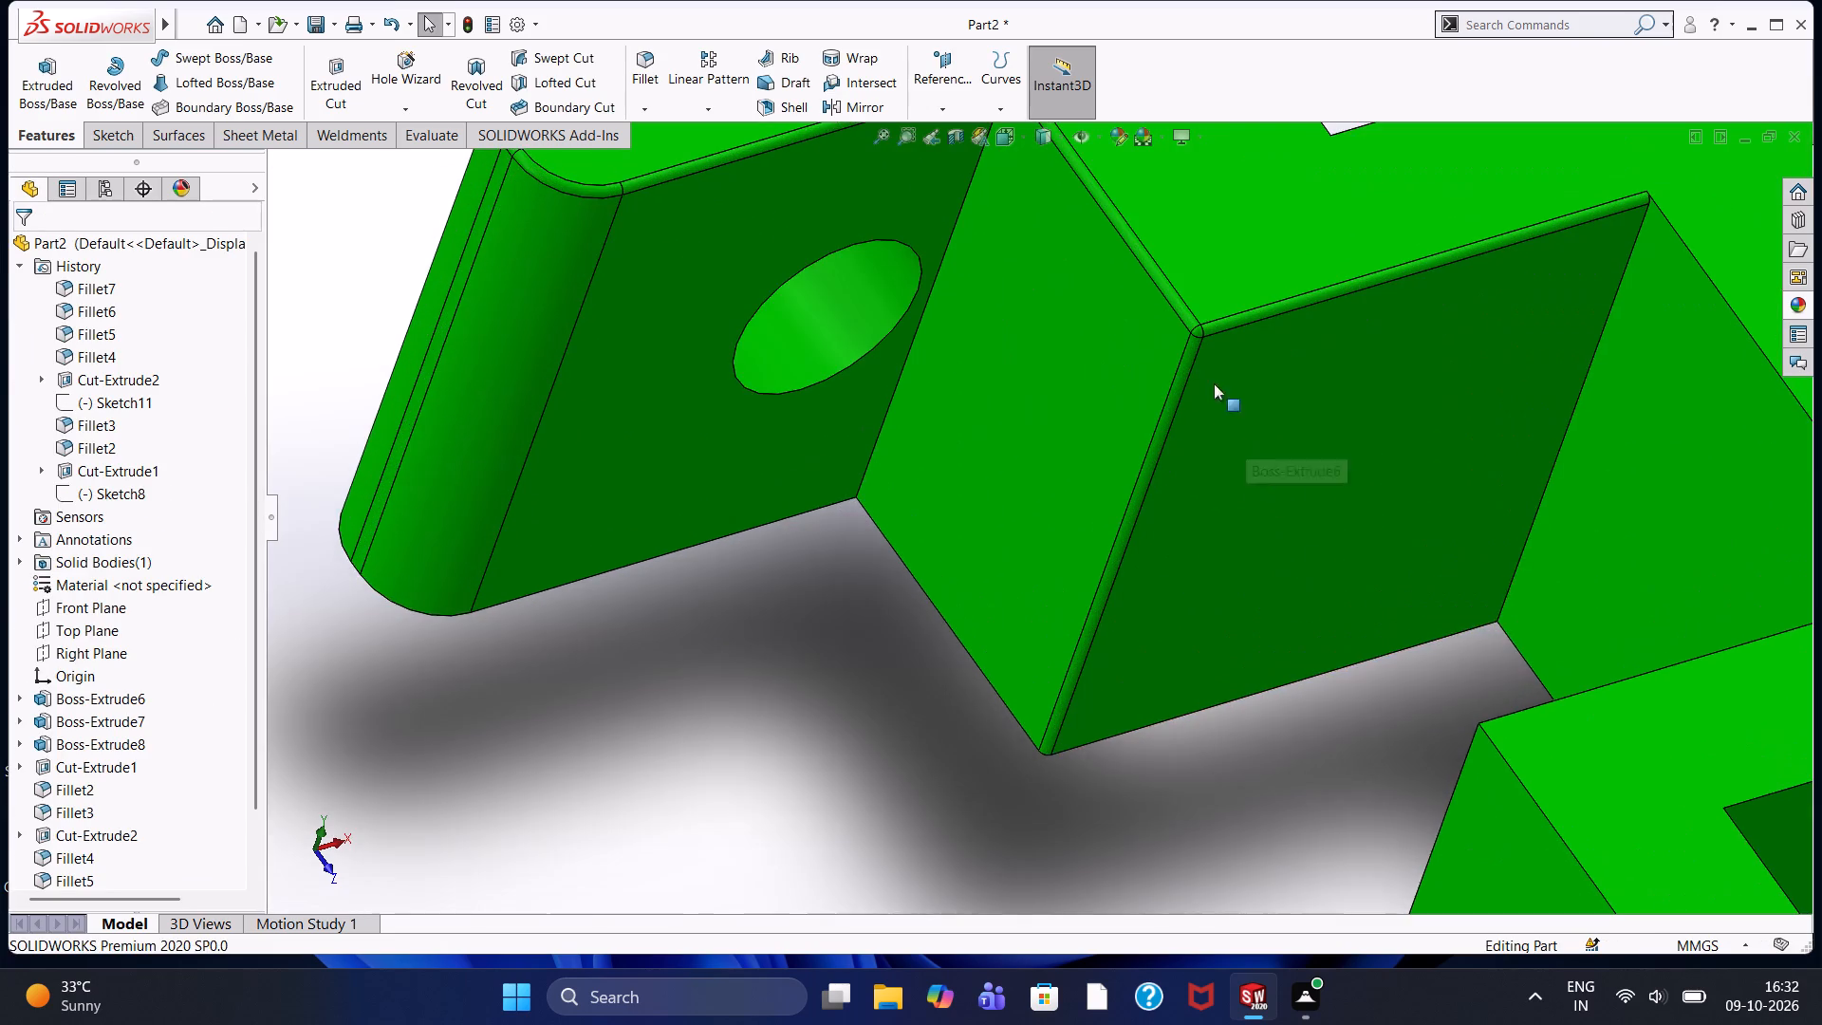
scroll(1177, 368, "down", 4)
scroll(1177, 368, "up", 5)
scroll(1060, 348, "up", 1)
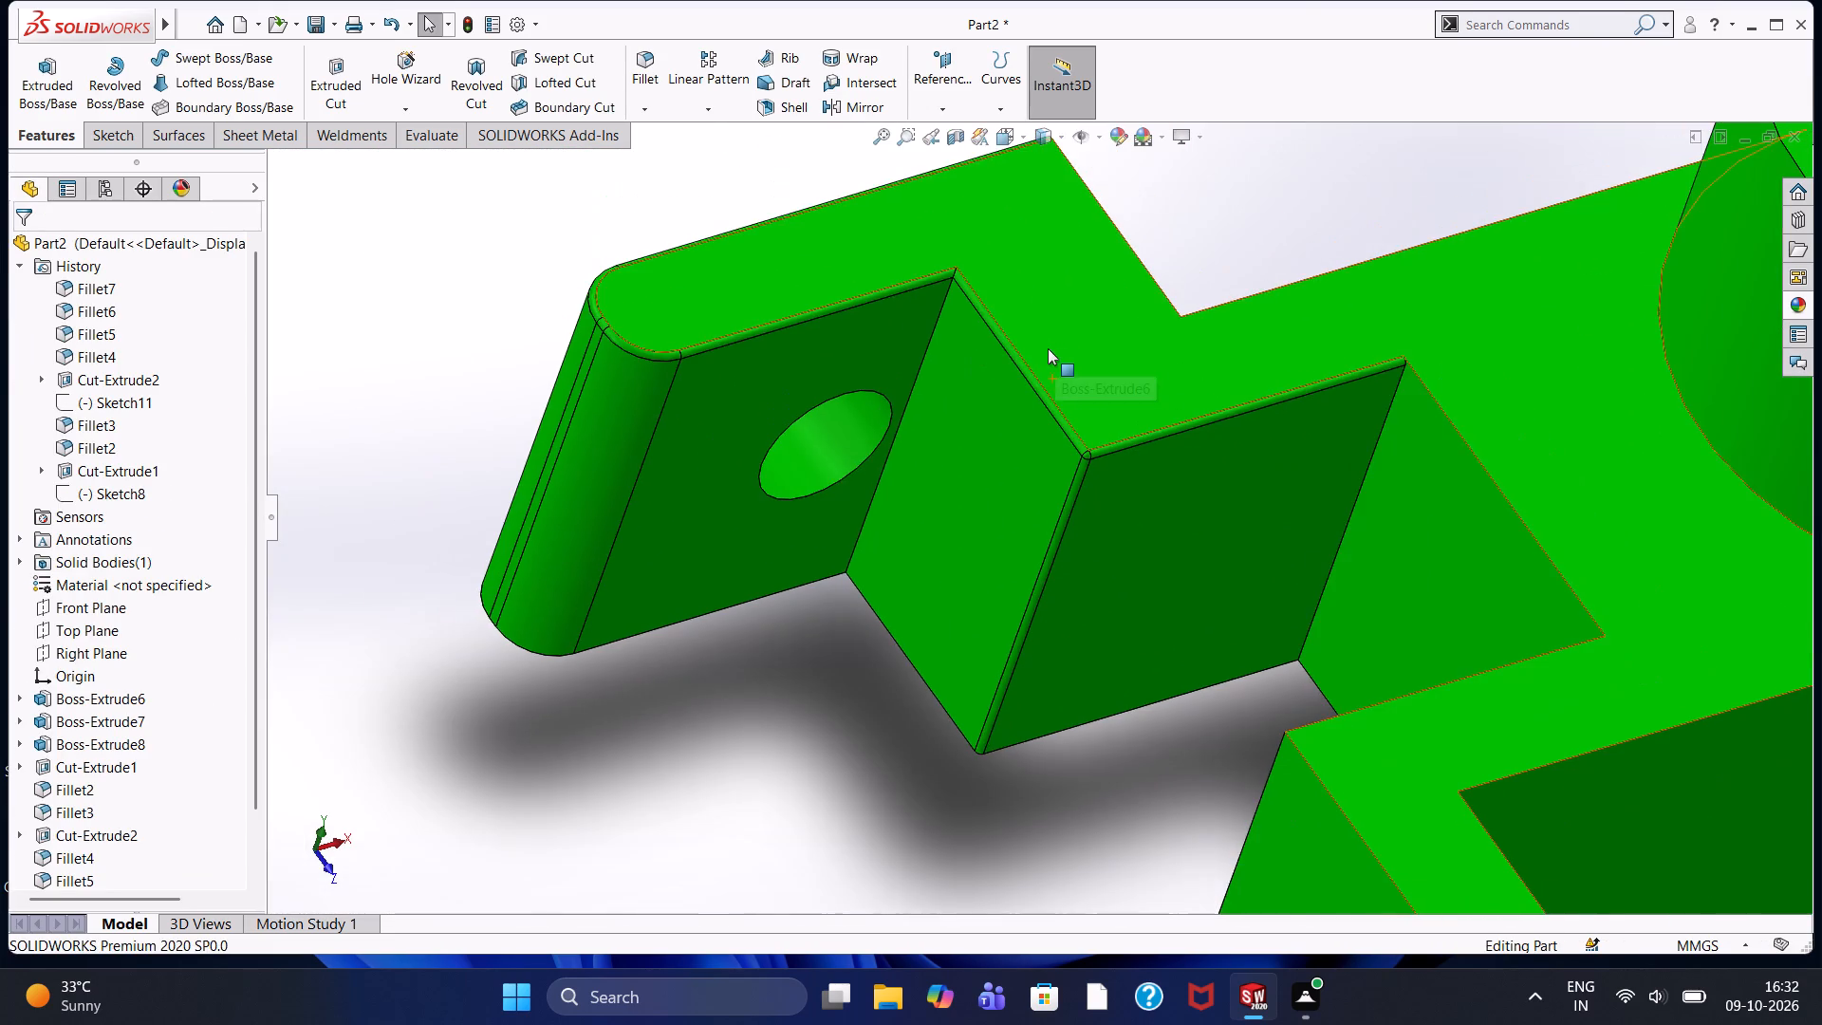
scroll(1040, 351, "down", 1)
scroll(1032, 353, "up", 2)
scroll(1285, 752, "down", 1)
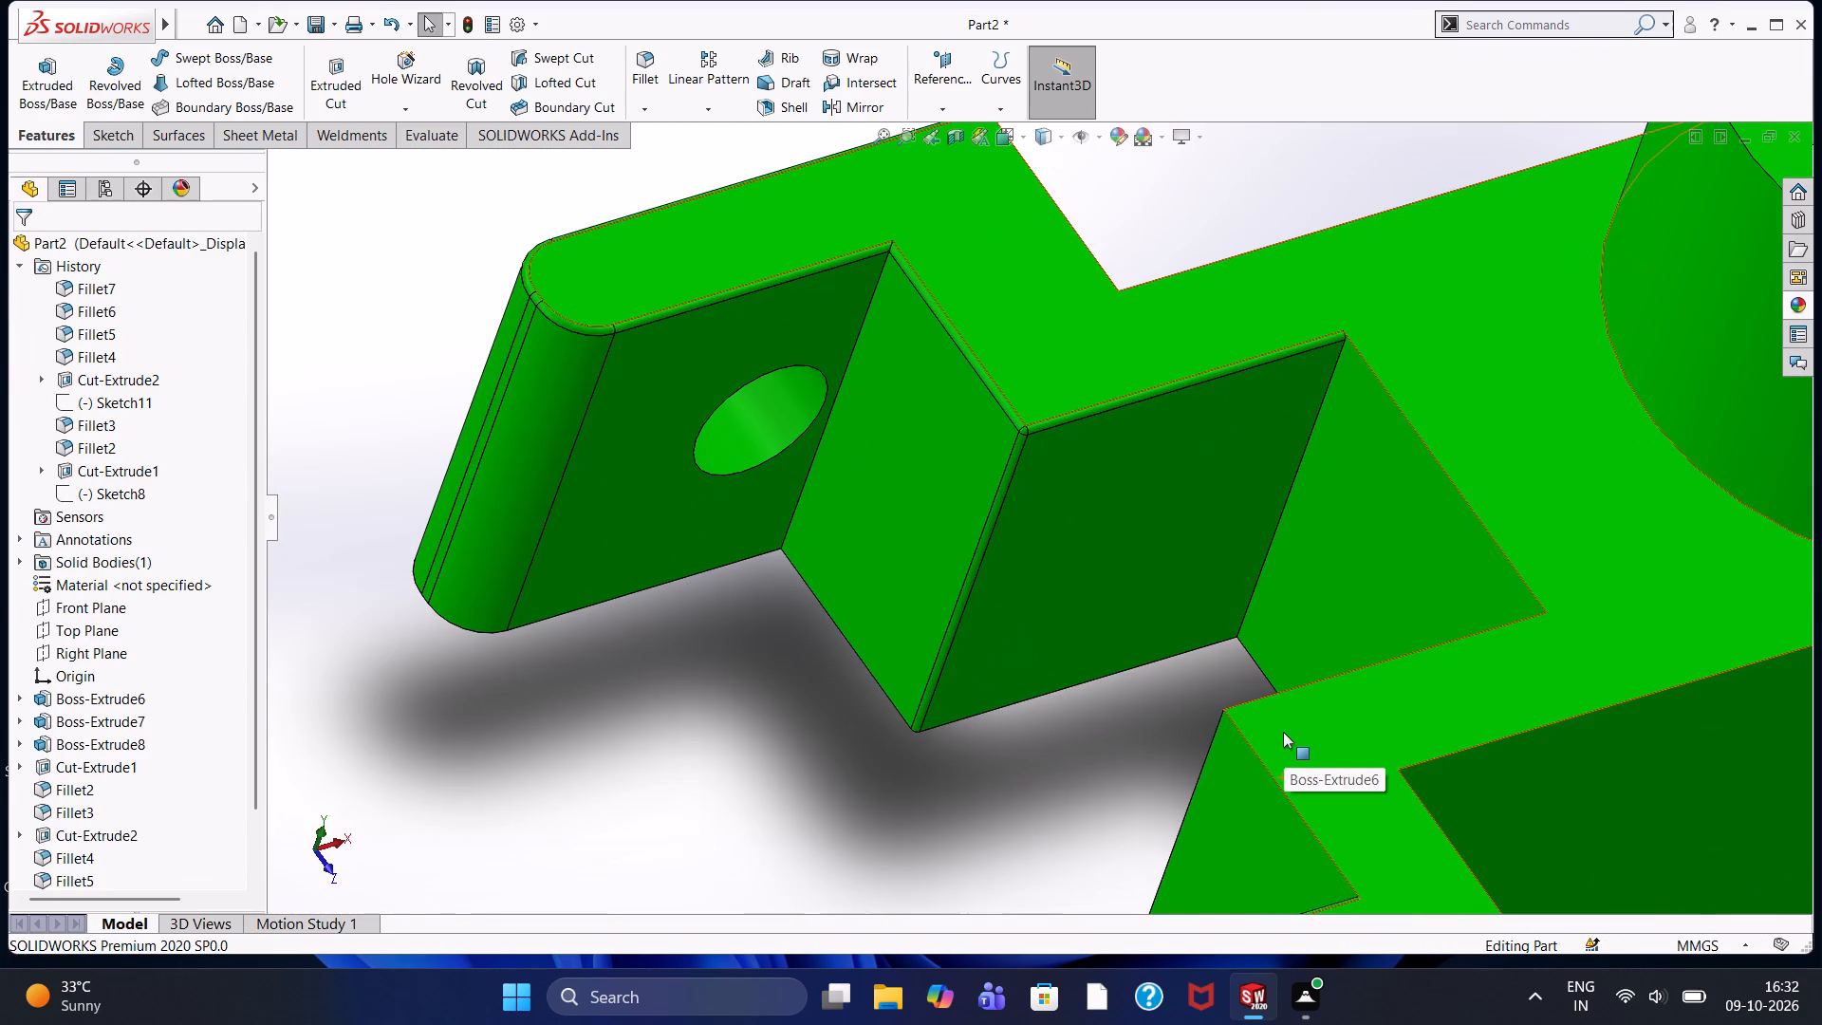
scroll(1194, 622, "down", 2)
scroll(1300, 494, "up", 3)
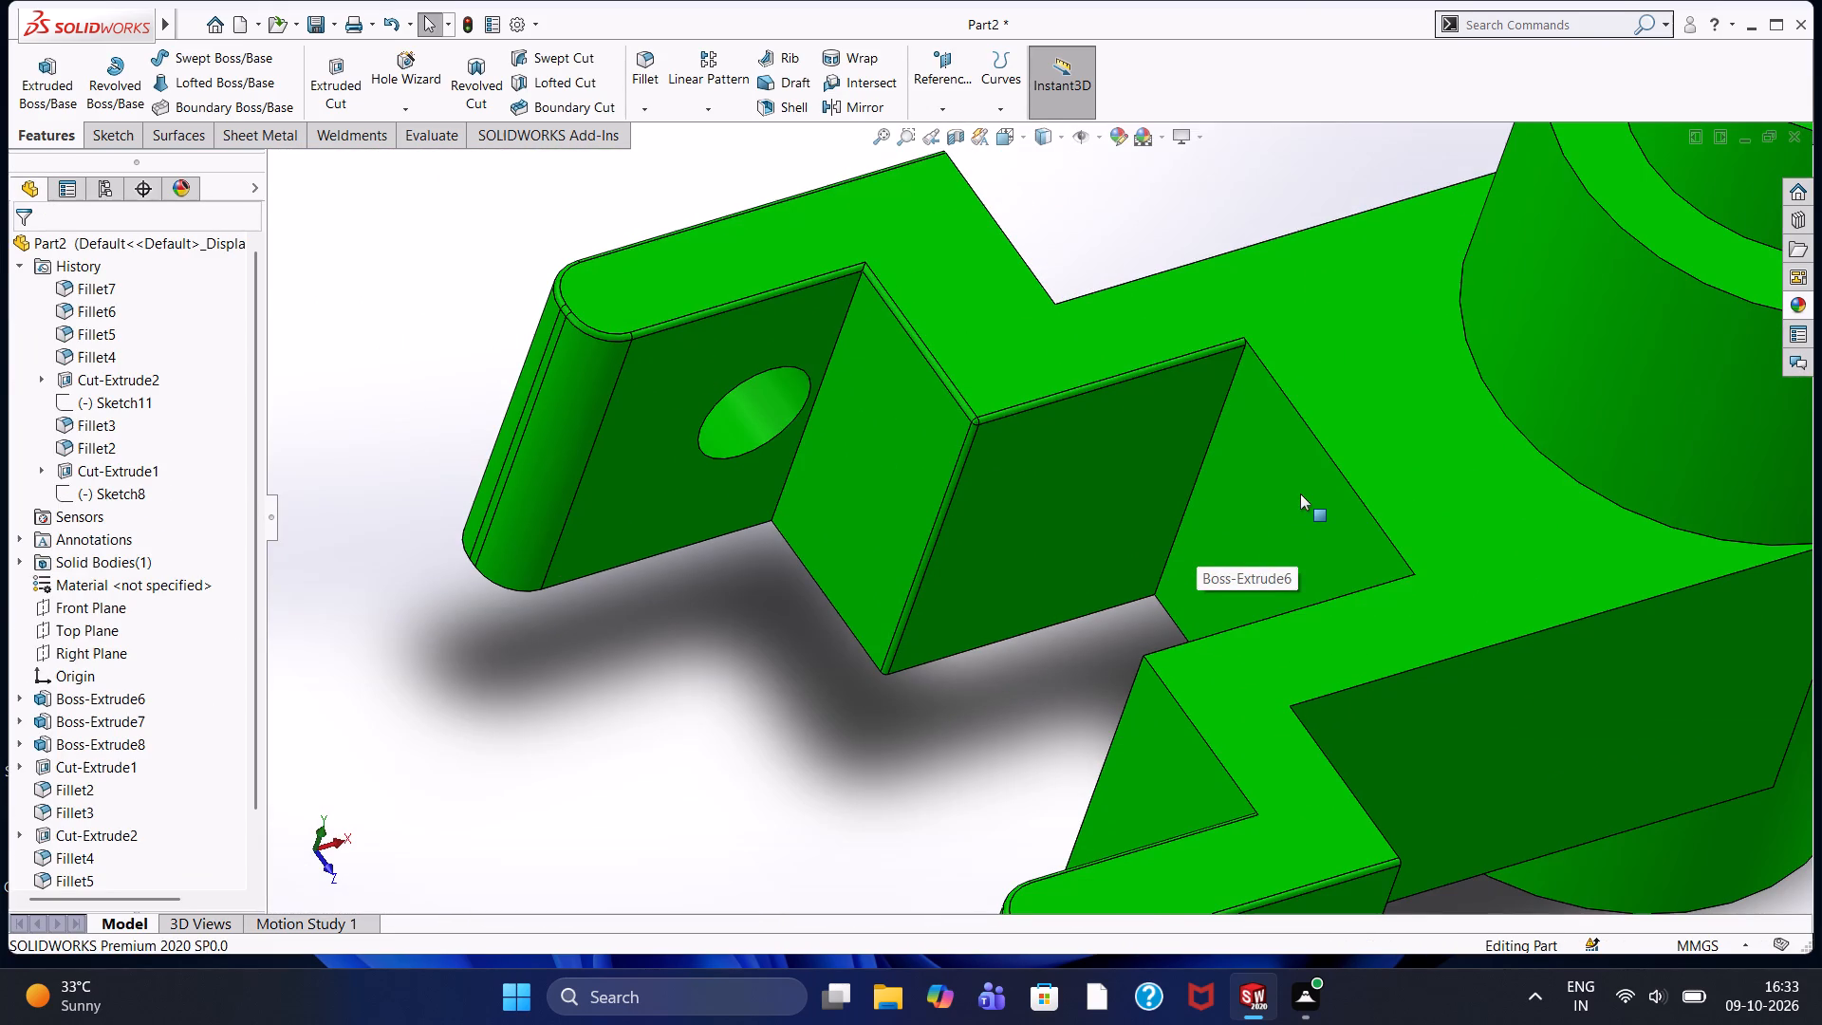
left_click(654, 64)
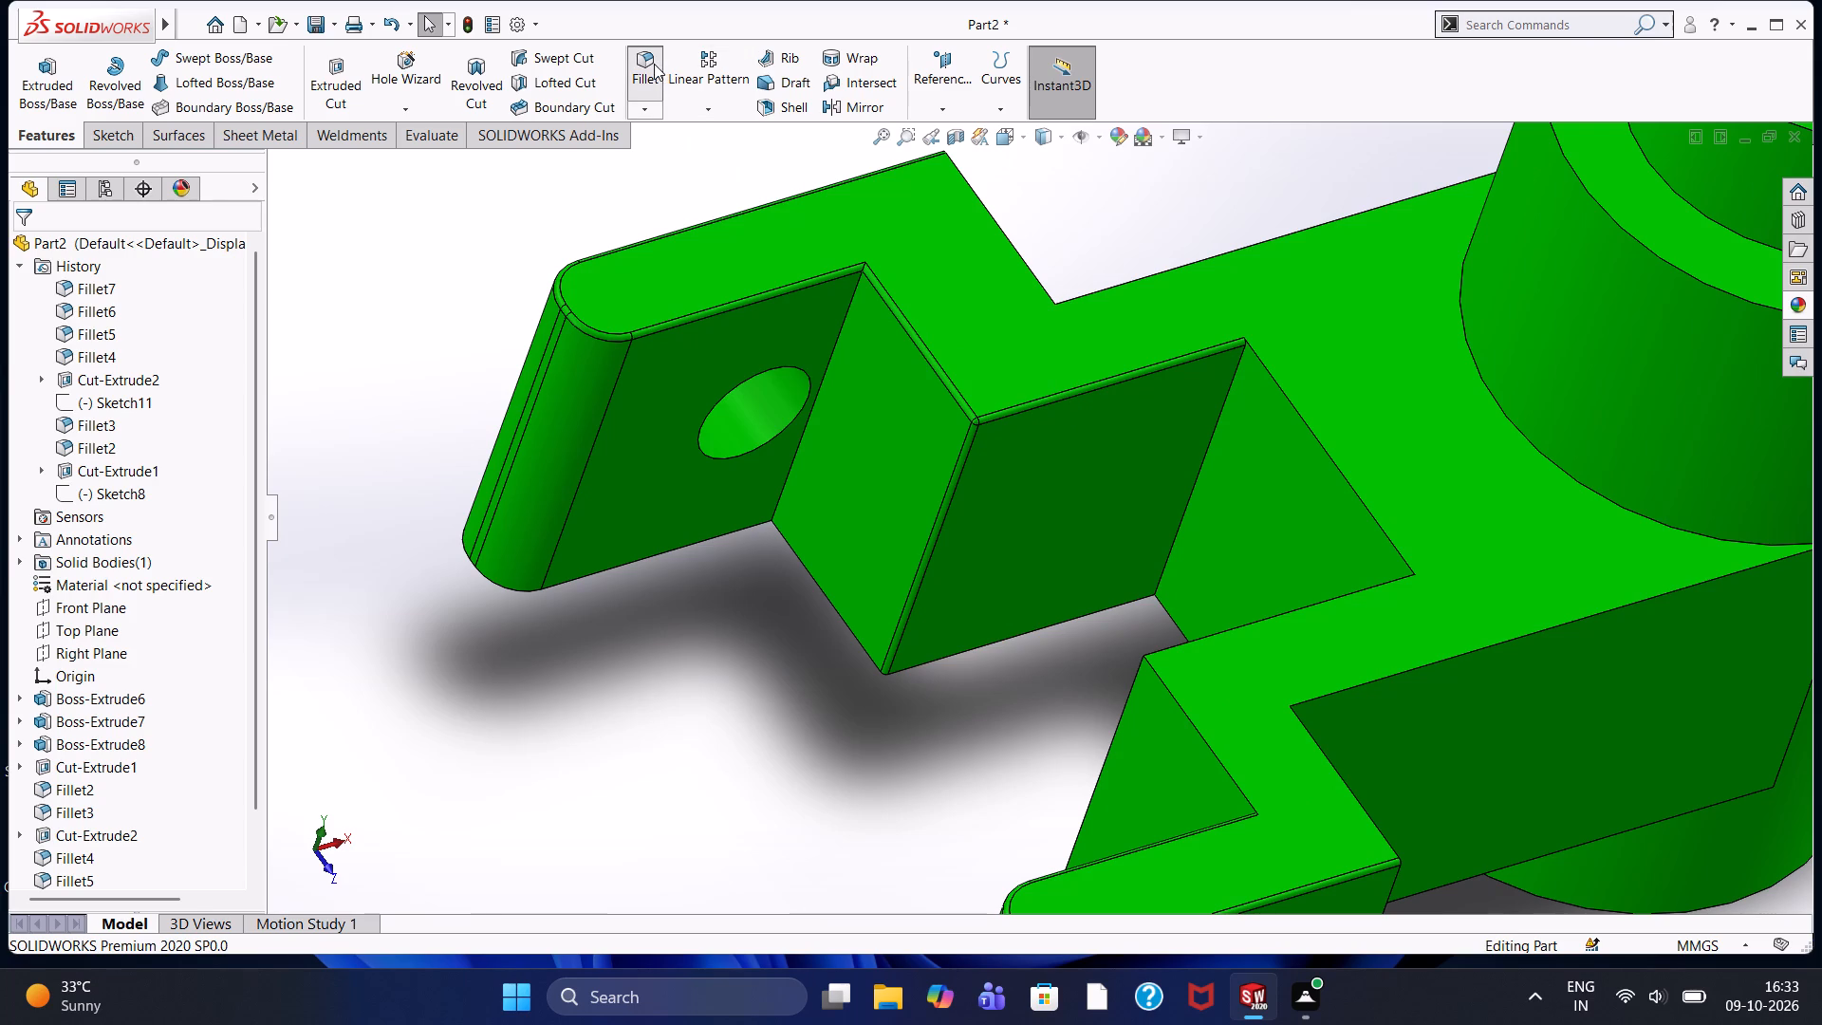
scroll(1252, 401, "down", 3)
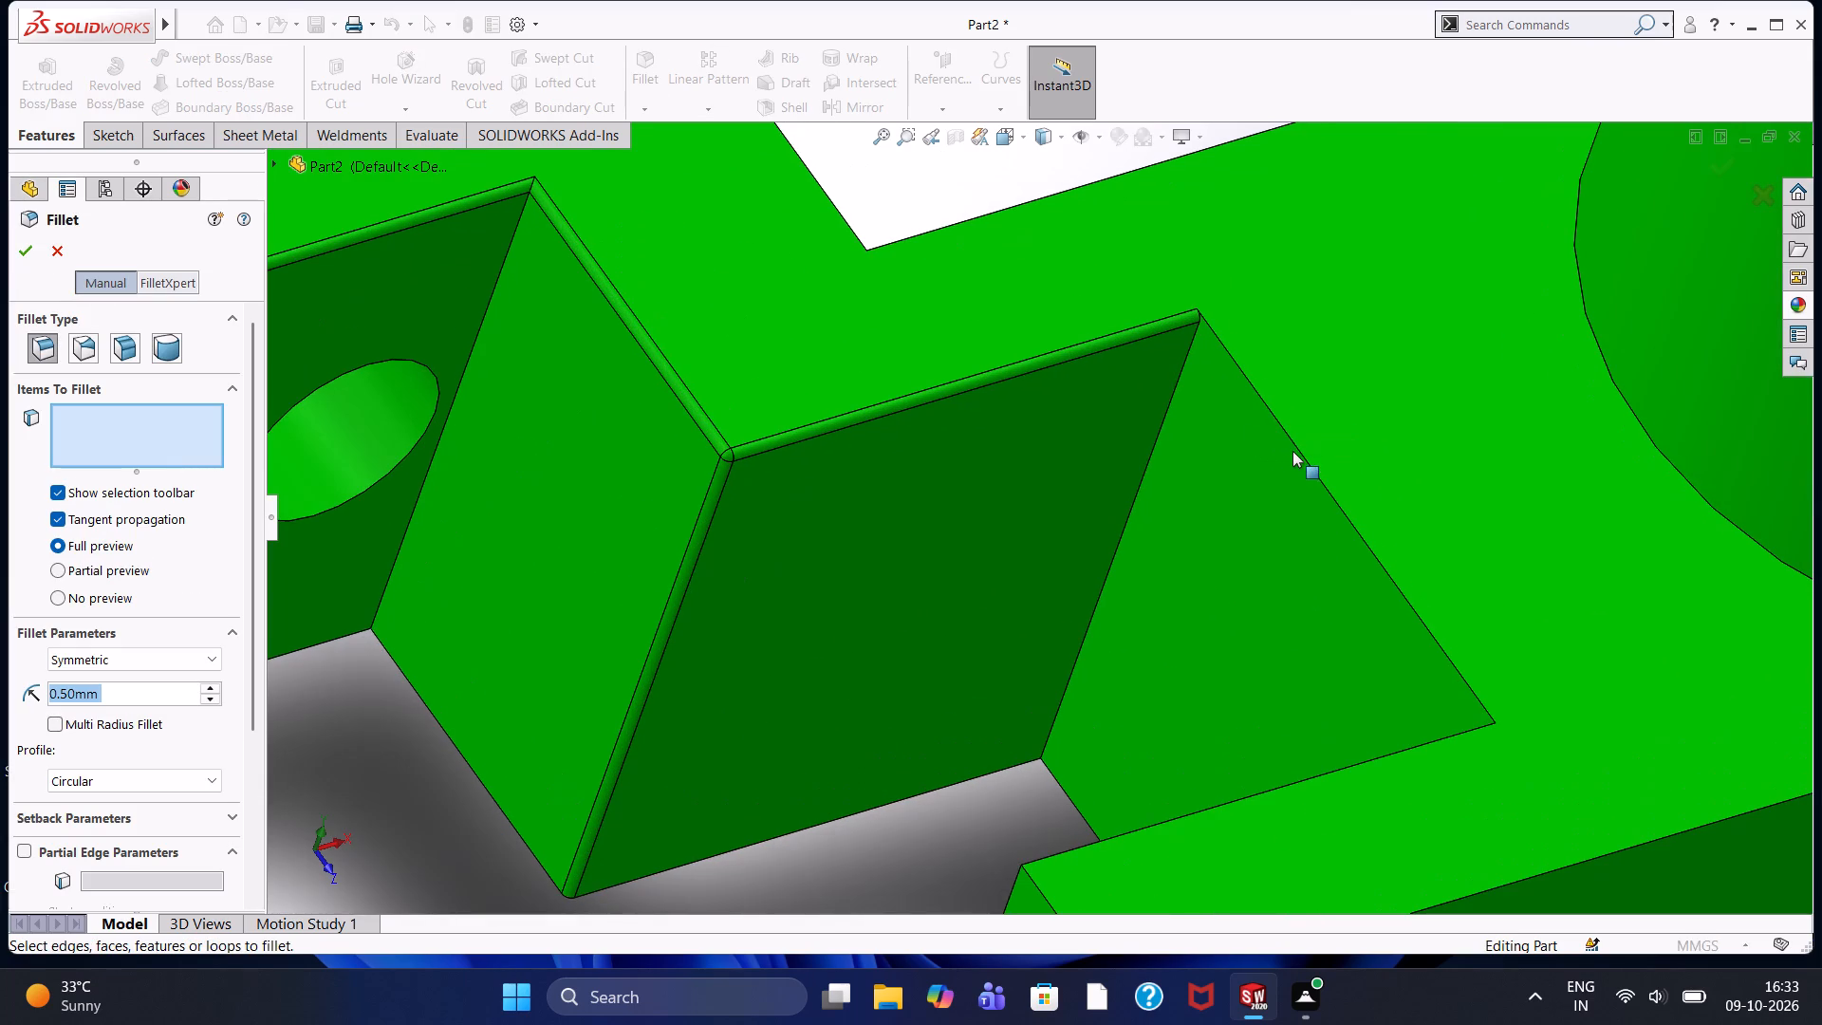
left_click(1297, 451)
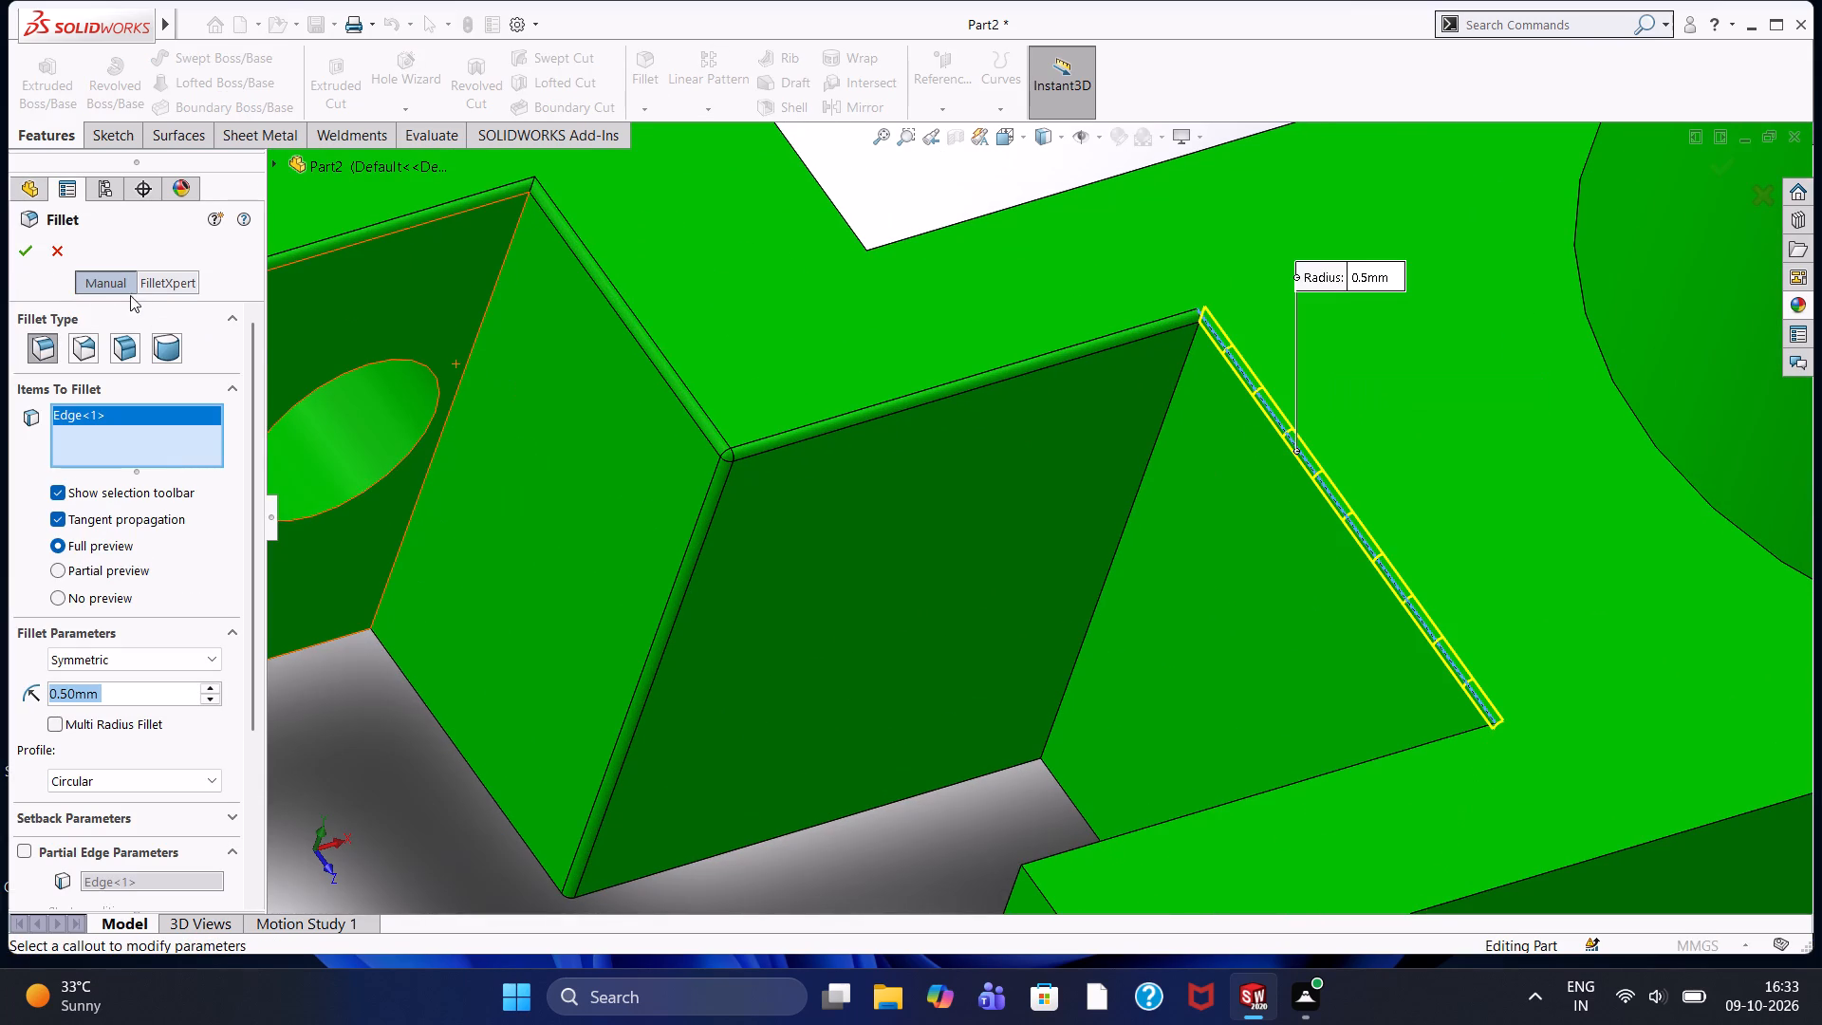
left_click(29, 249)
Examine the filleted top edges at the fork slot's inner corner up close.
scroll(1058, 508, "up", 4)
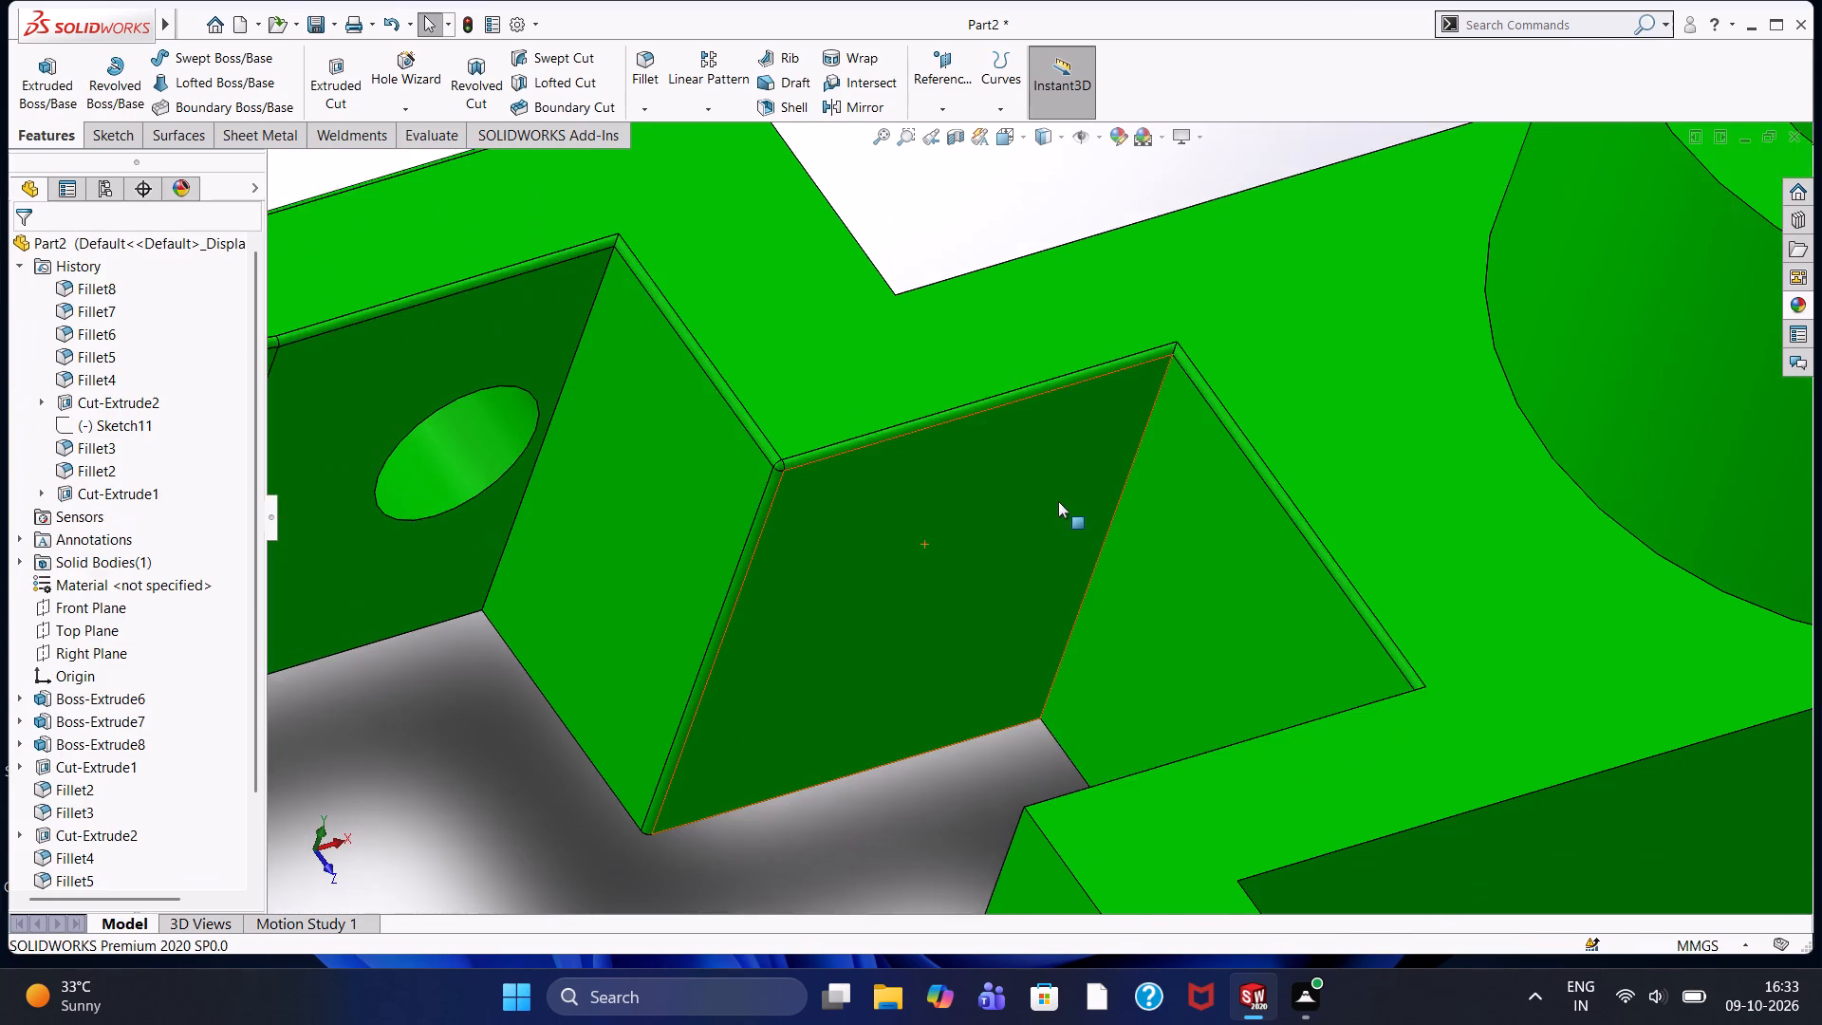
scroll(1254, 645, "up", 3)
middle_click_drag(902, 668, 974, 726)
scroll(1263, 508, "down", 4)
scroll(1096, 580, "down", 6)
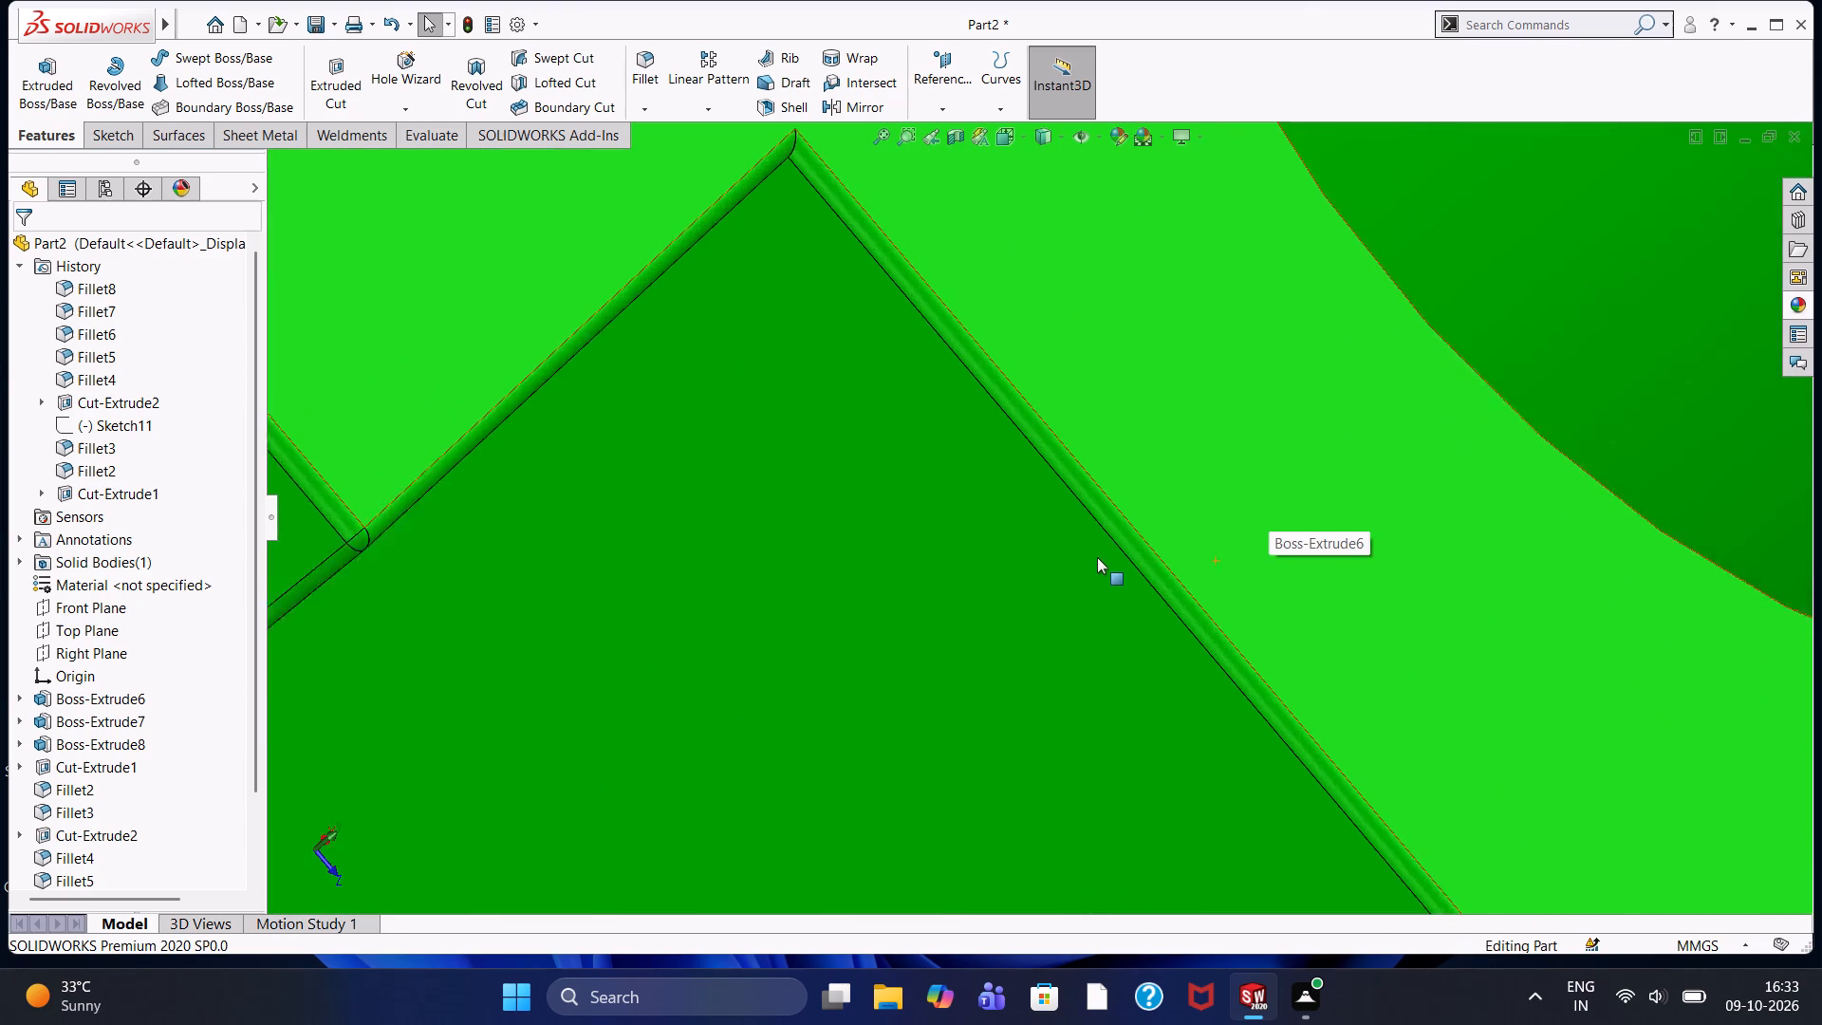
Examine the filleted top edges around the inner corner of the fork slot's closed end up close.
scroll(1097, 557, "down", 2)
scroll(1186, 470, "down", 4)
scroll(1174, 476, "up", 4)
scroll(976, 613, "up", 3)
scroll(692, 397, "up", 4)
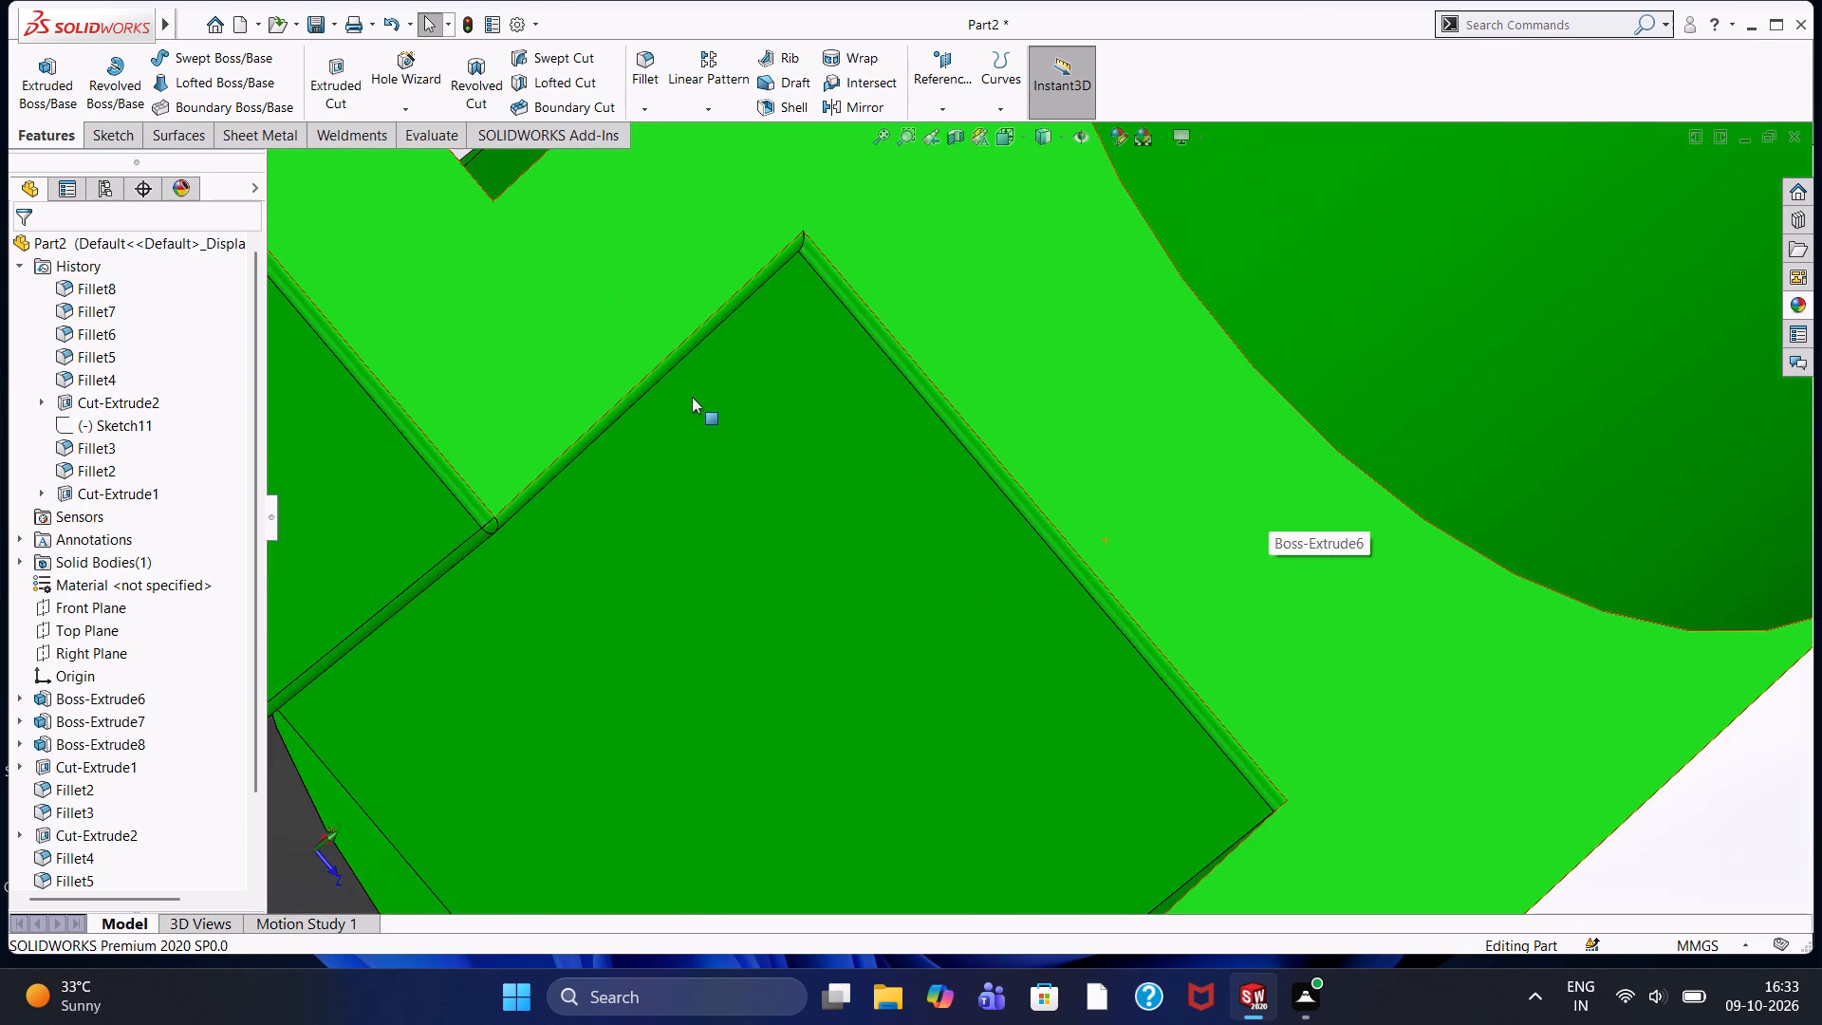
middle_click_drag(752, 540, 662, 449)
scroll(664, 349, "down", 2)
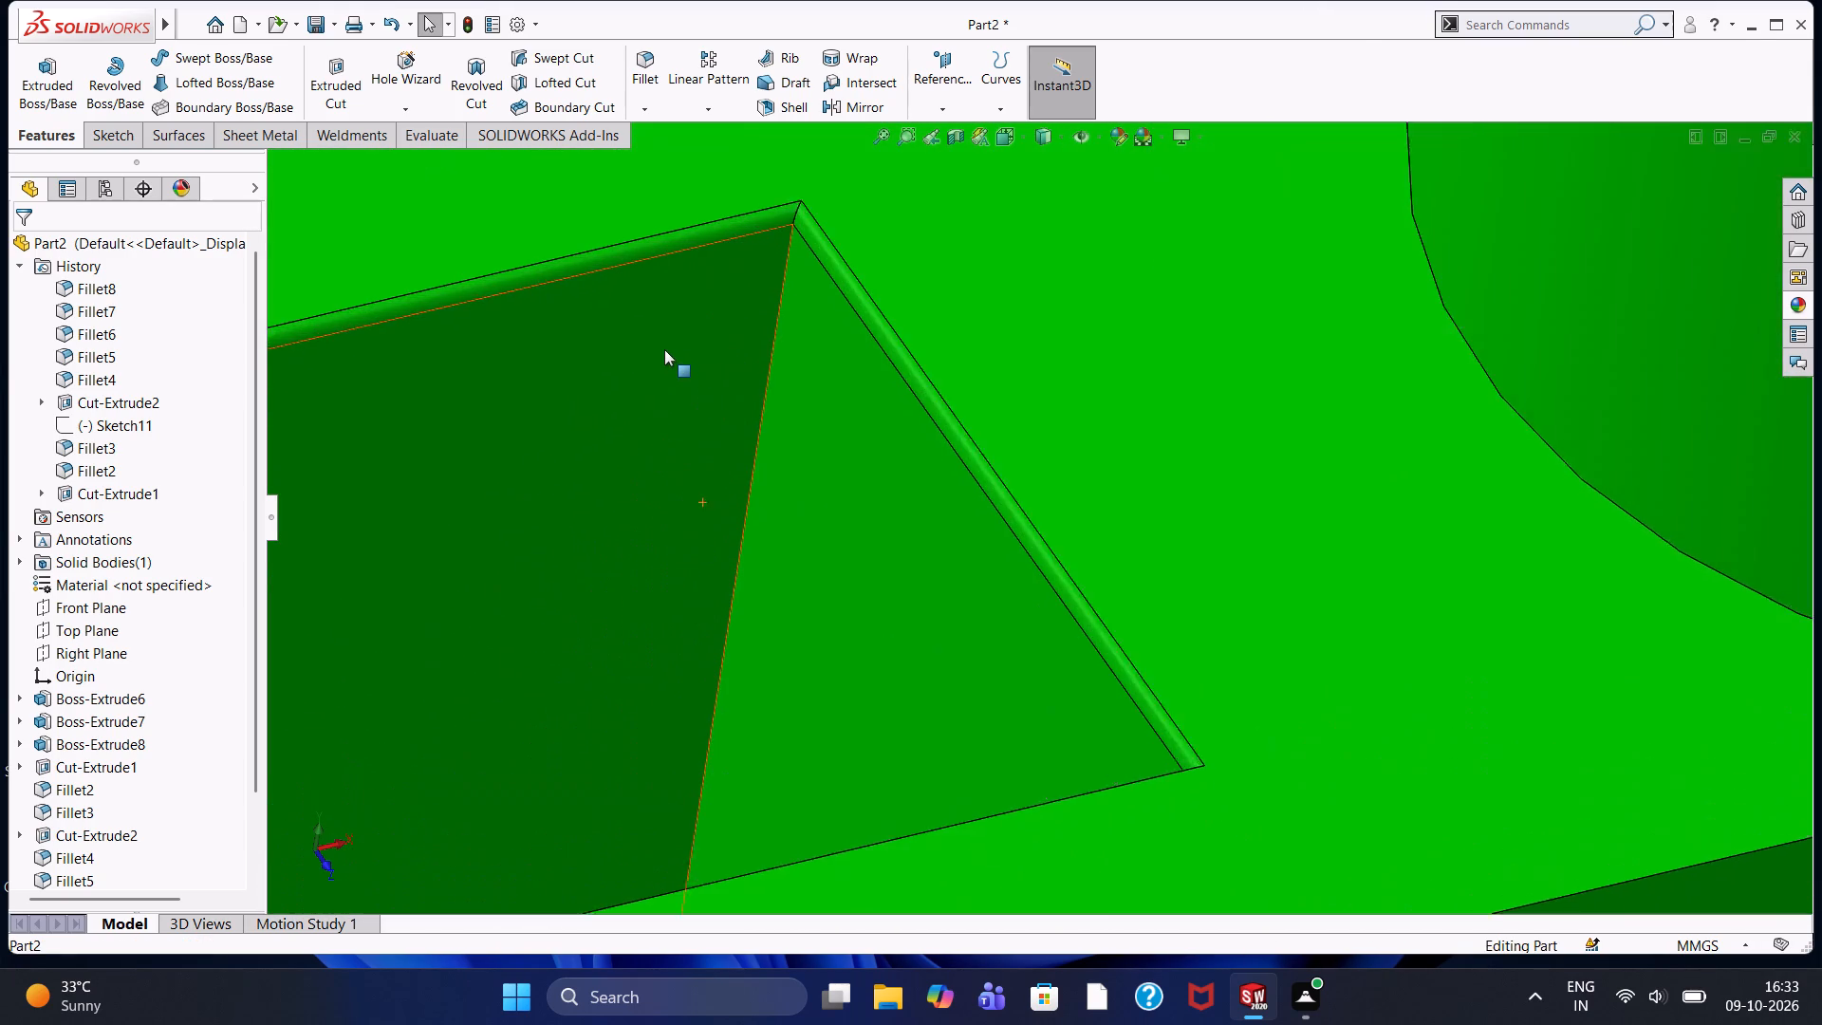
scroll(664, 349, "down", 1)
scroll(685, 342, "up", 5)
scroll(825, 439, "up", 3)
scroll(987, 574, "up", 2)
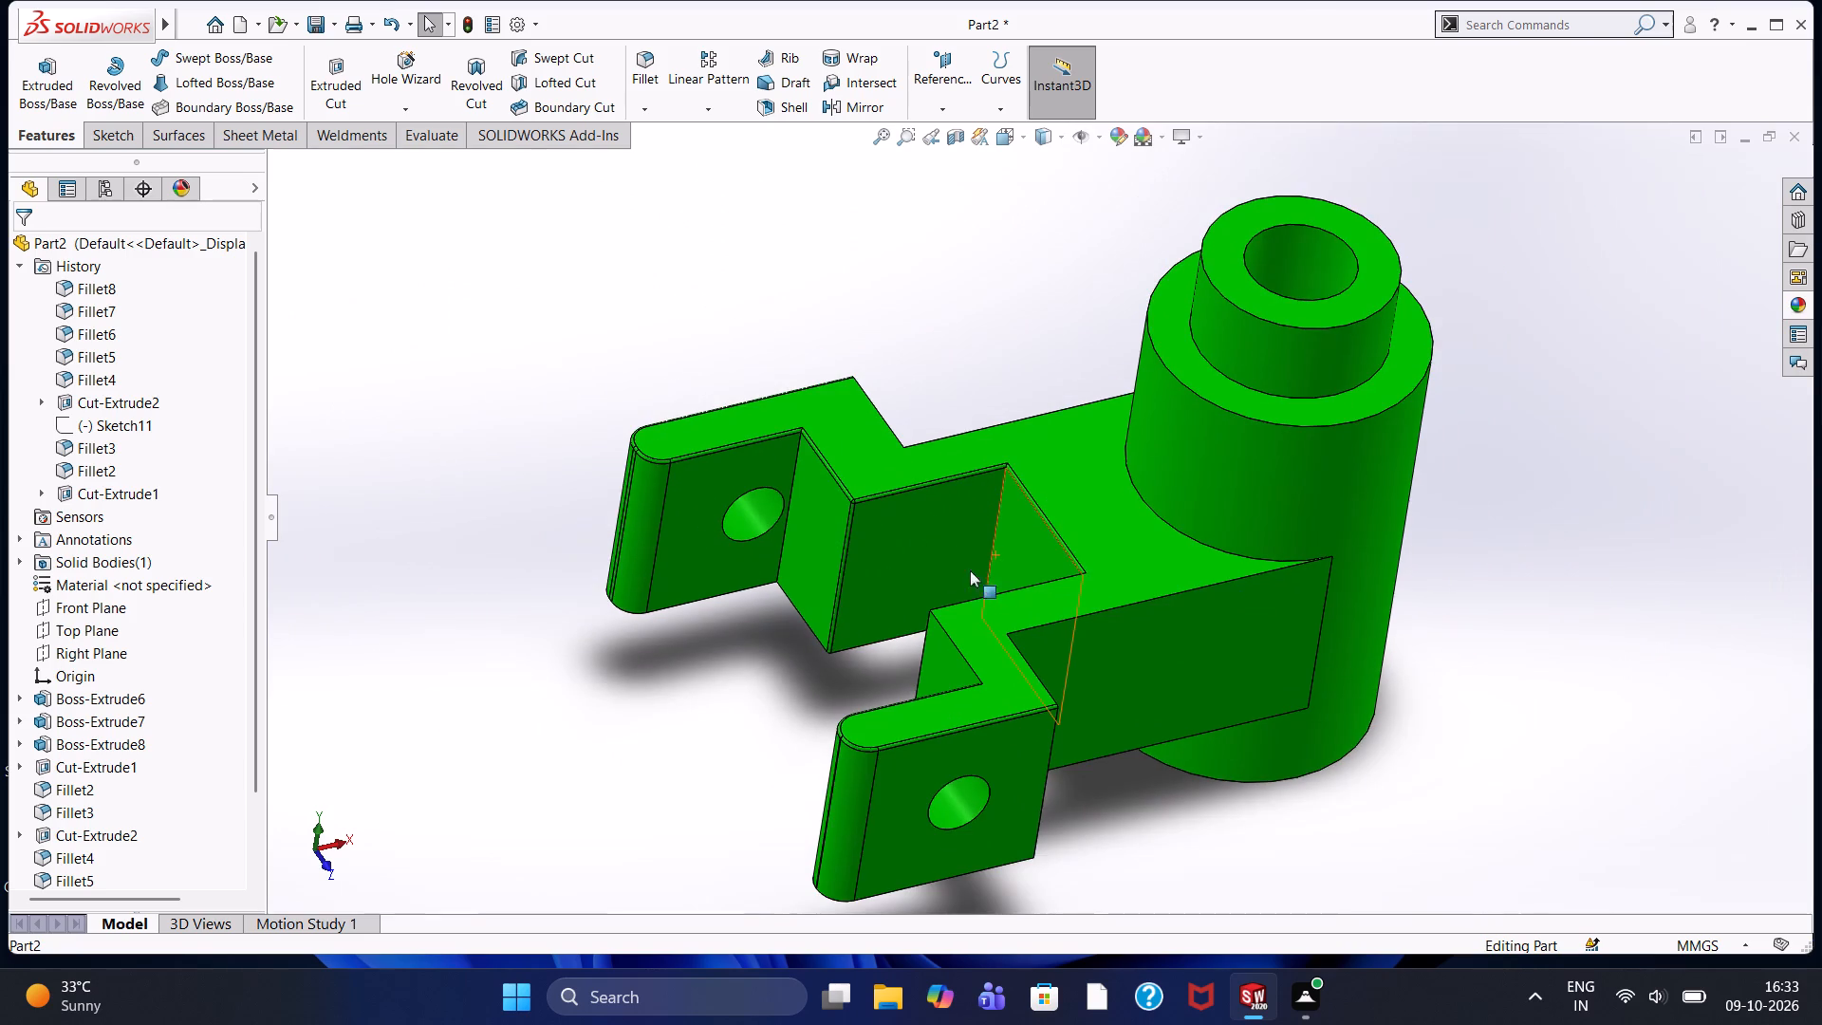
Fillet the top edge of the near arm's inner side face in the fork slot with a 0.5 mm radius.
middle_click_drag(876, 577, 971, 684)
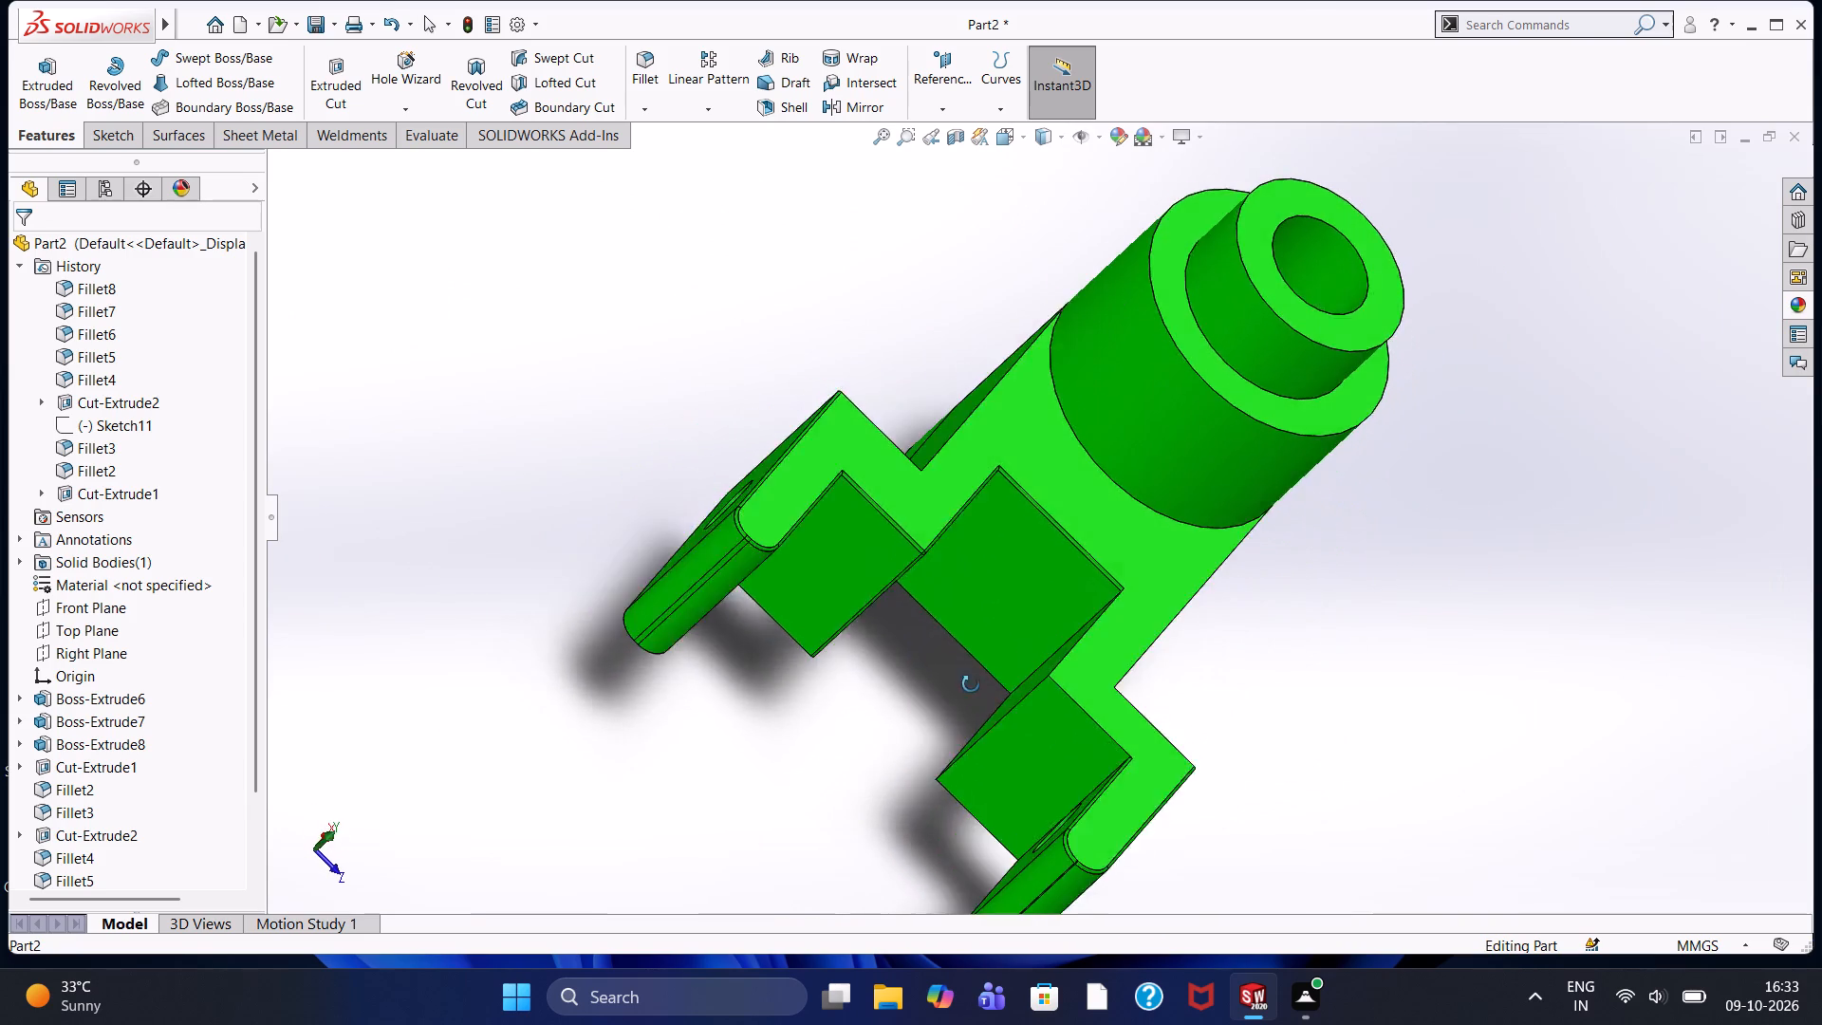
middle_click_drag(971, 684, 913, 649)
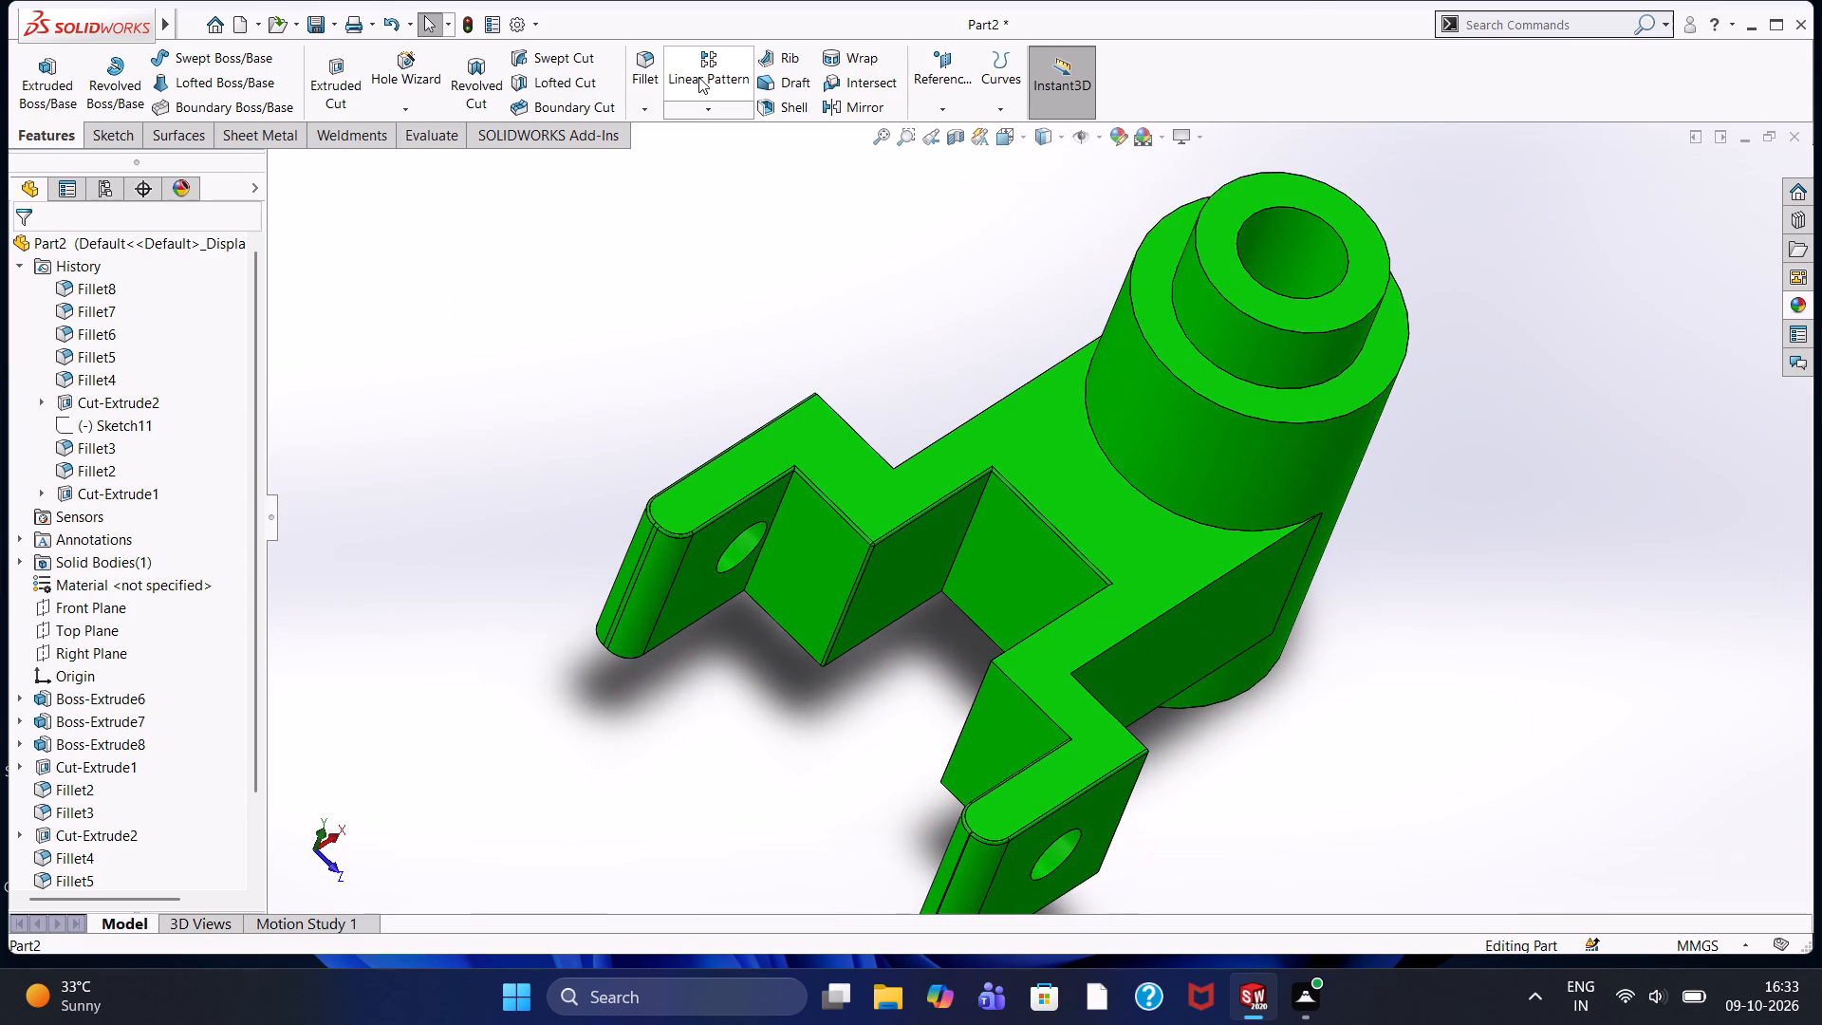
left_click(650, 59)
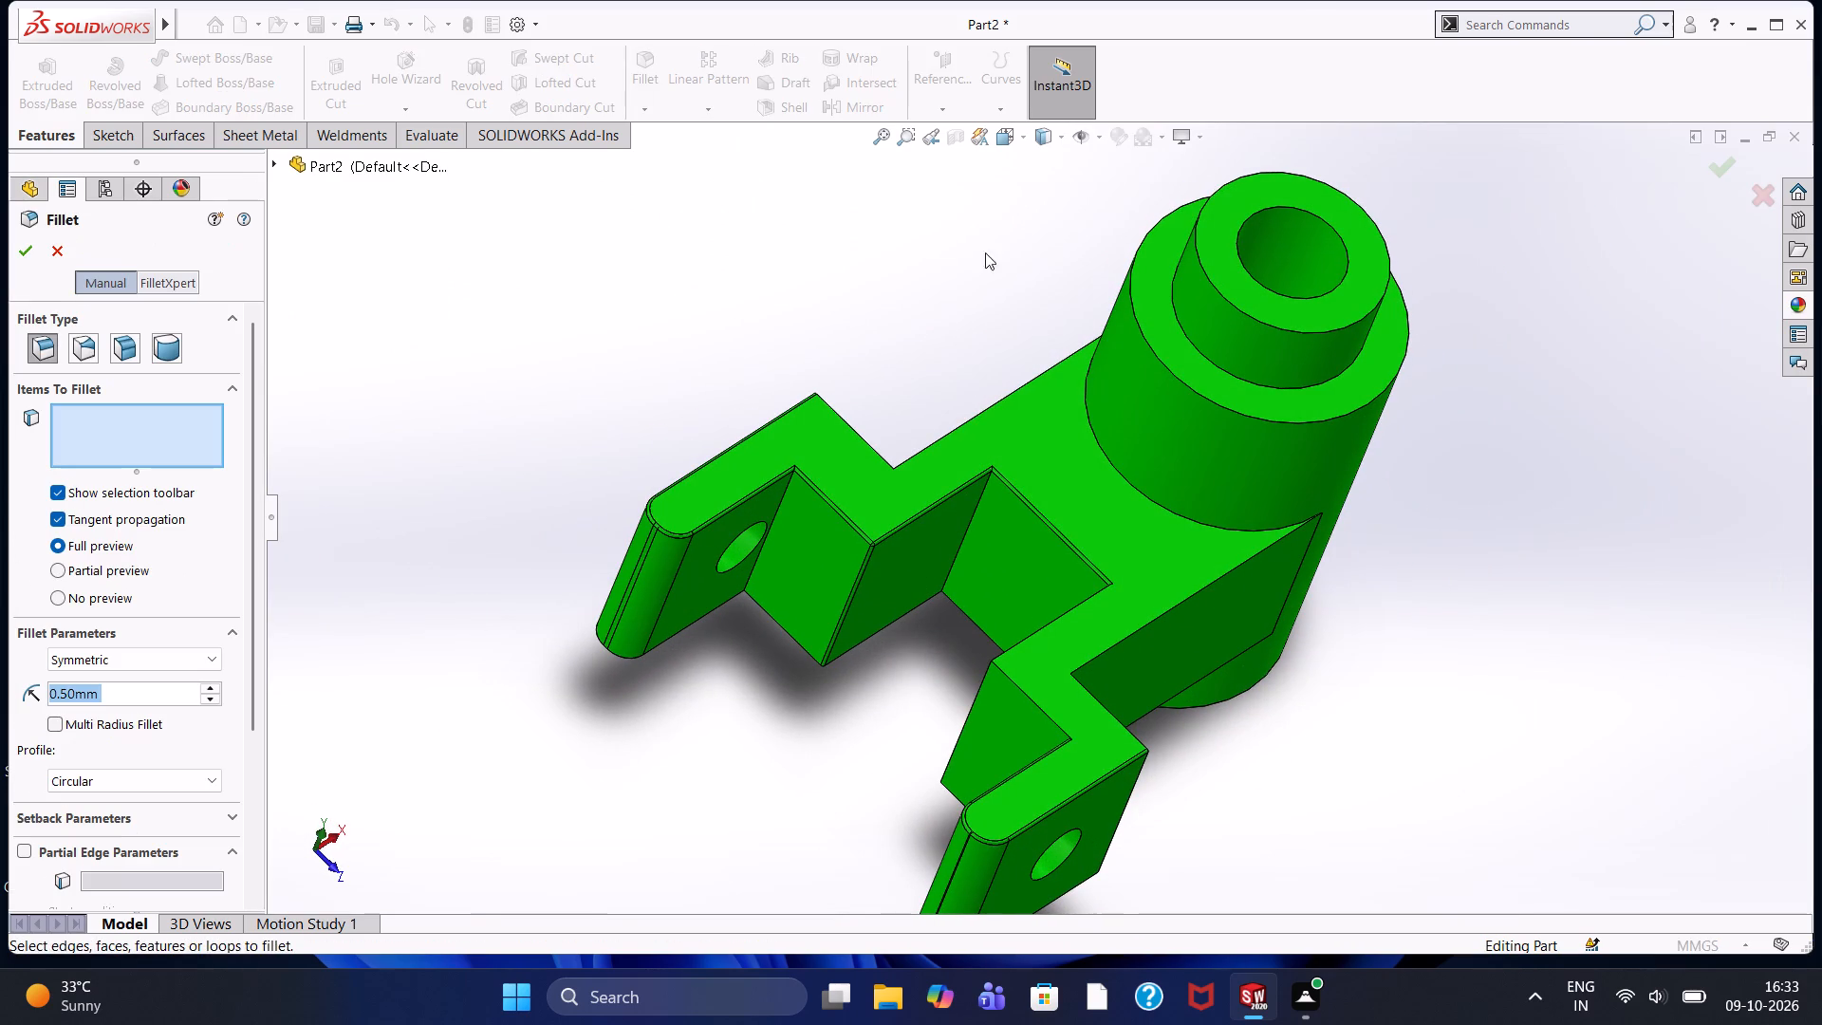
left_click(1050, 625)
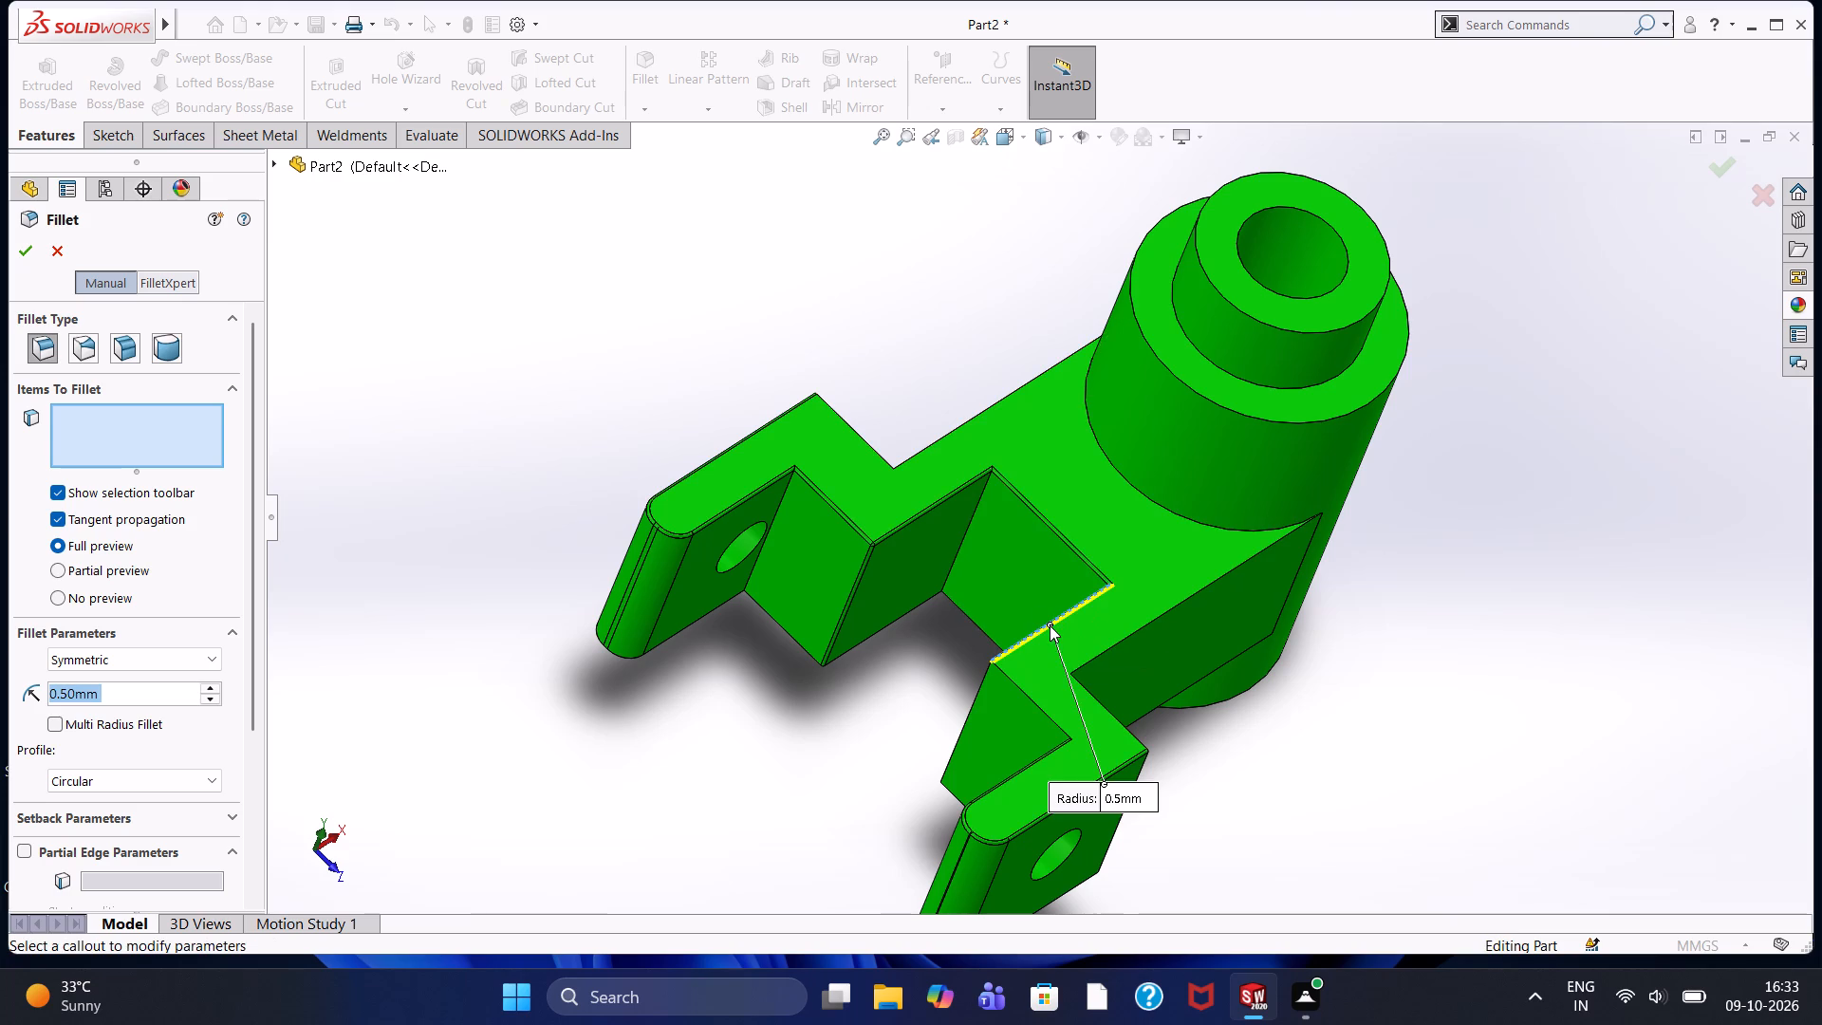
left_click(14, 251)
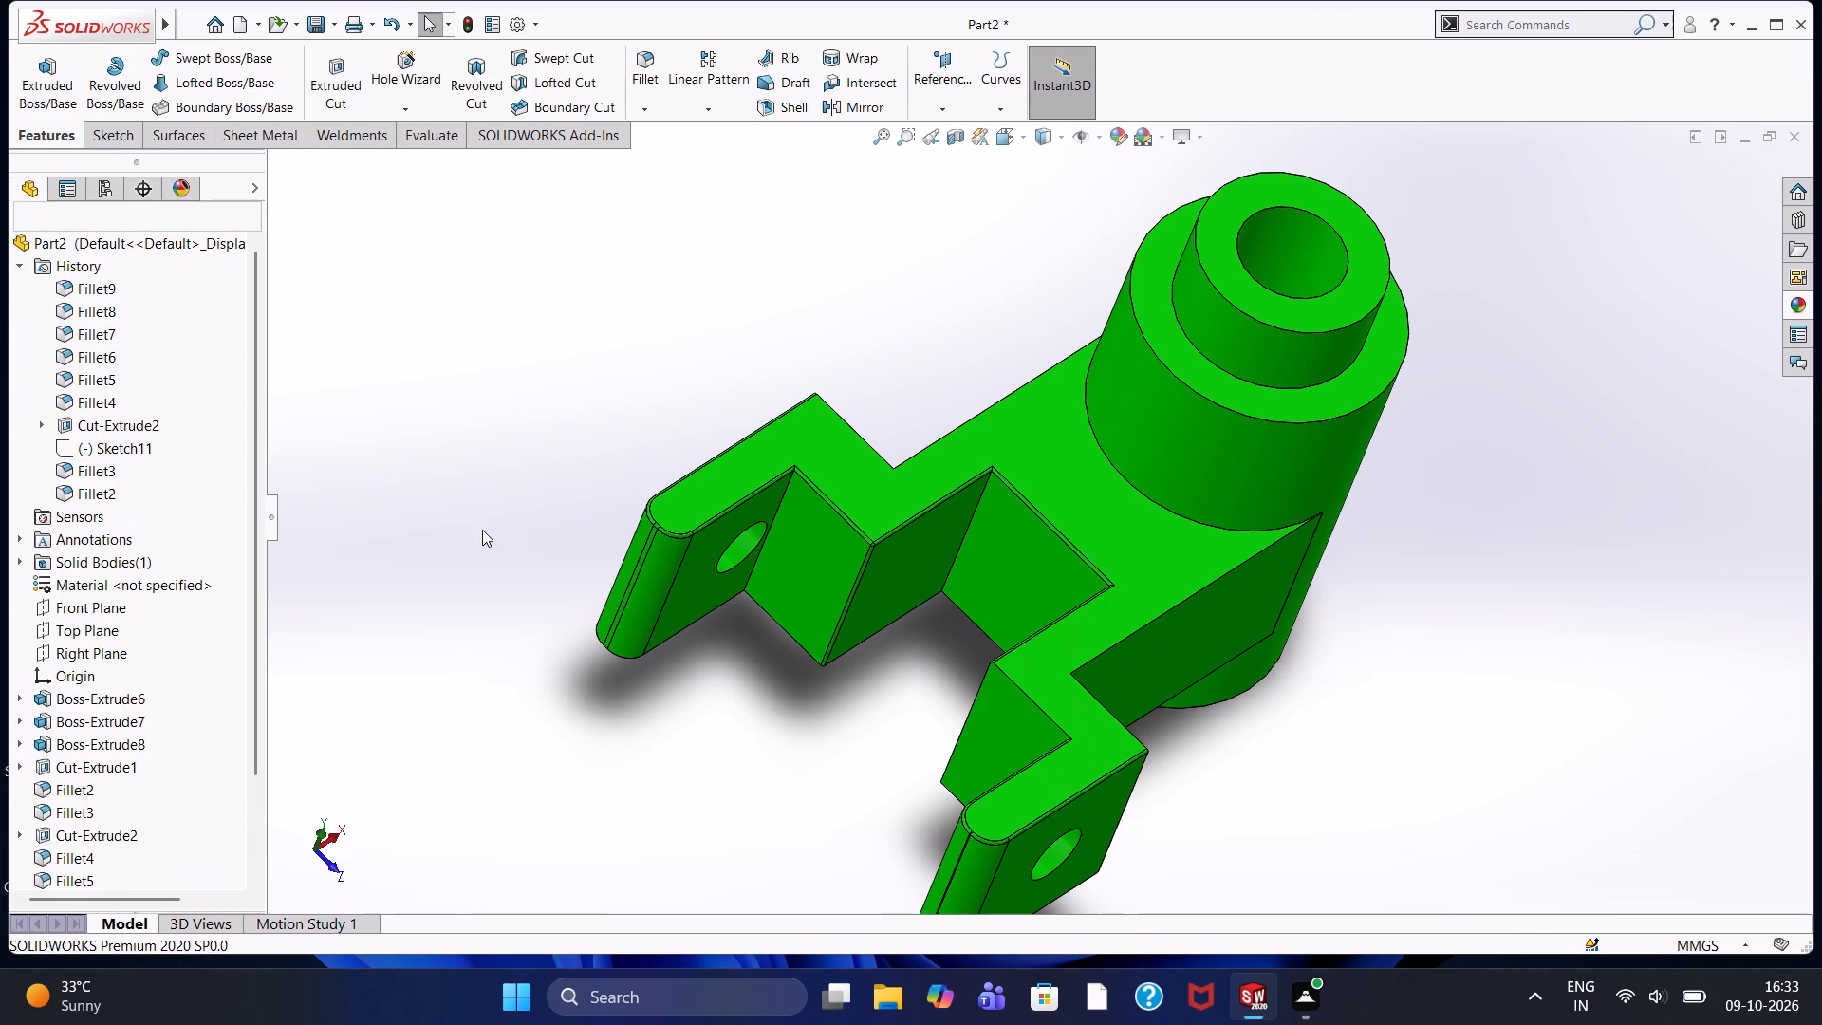
left_click(482, 530)
Examine the corner where the closed end's top fillet meets the near arm's inner top fillet.
middle_click_drag(537, 531, 608, 465)
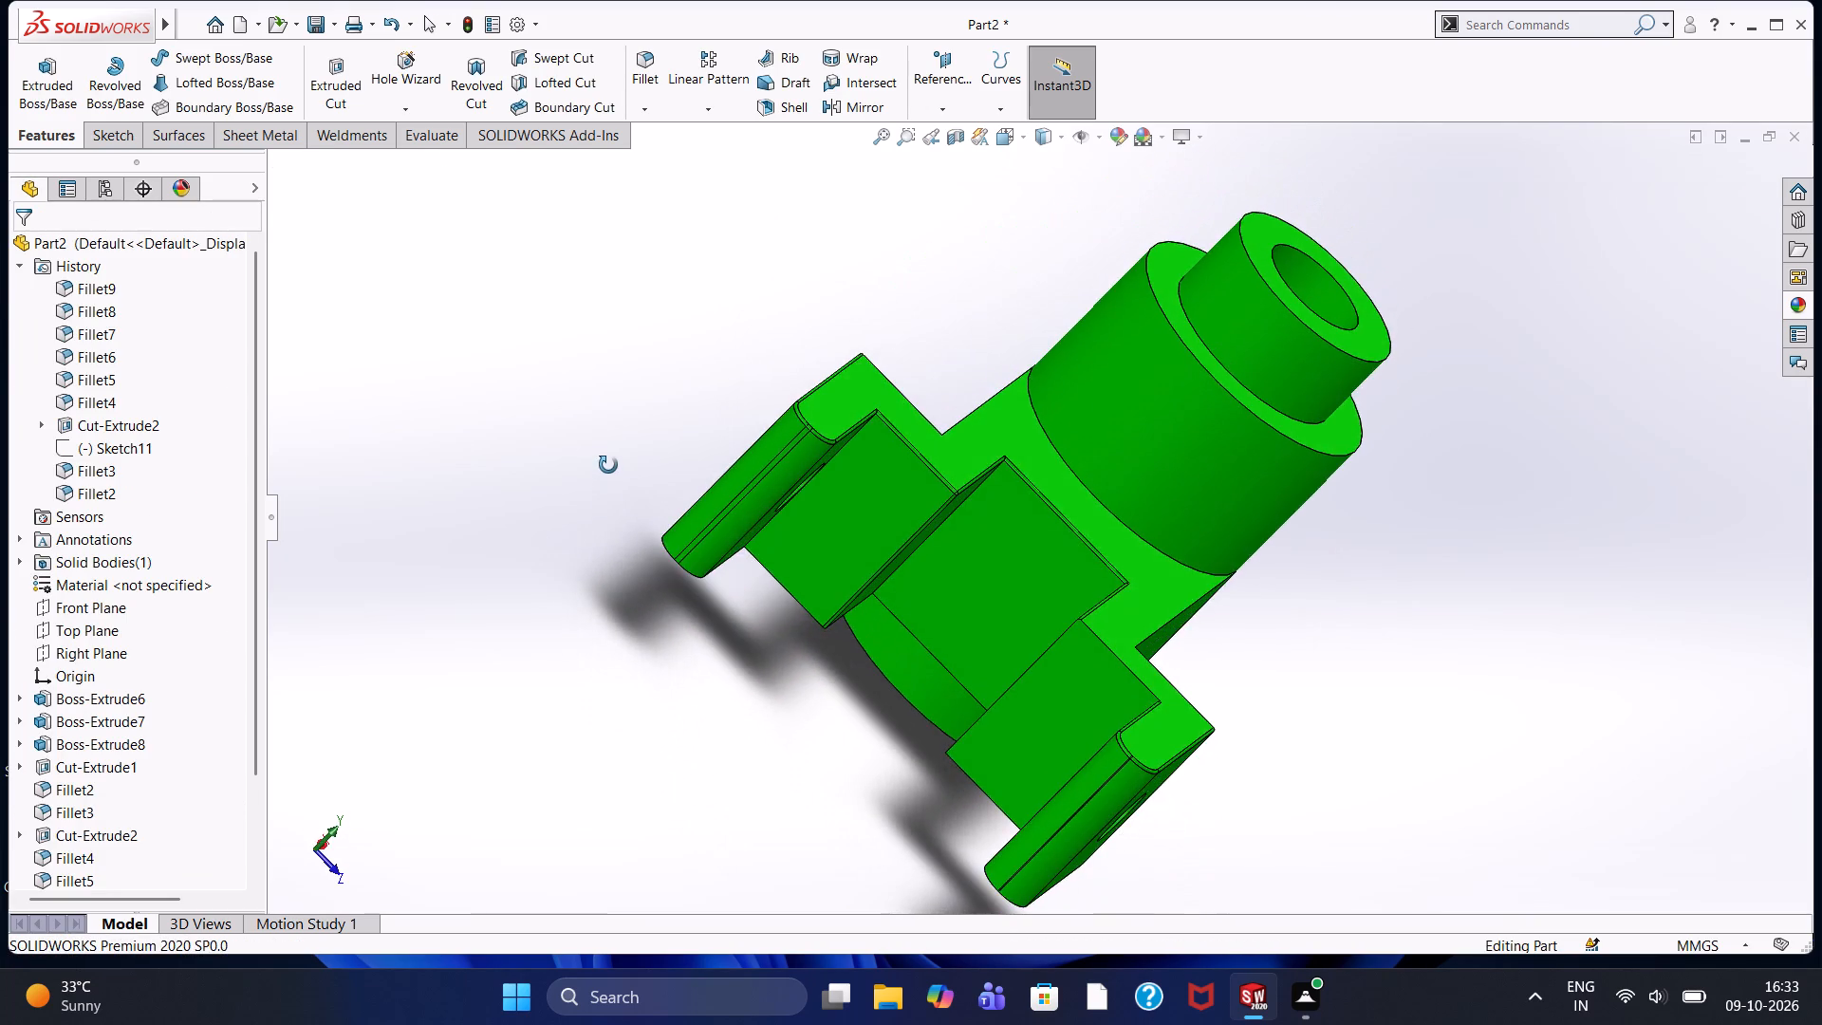
middle_click_drag(608, 465, 604, 450)
scroll(639, 476, "down", 1)
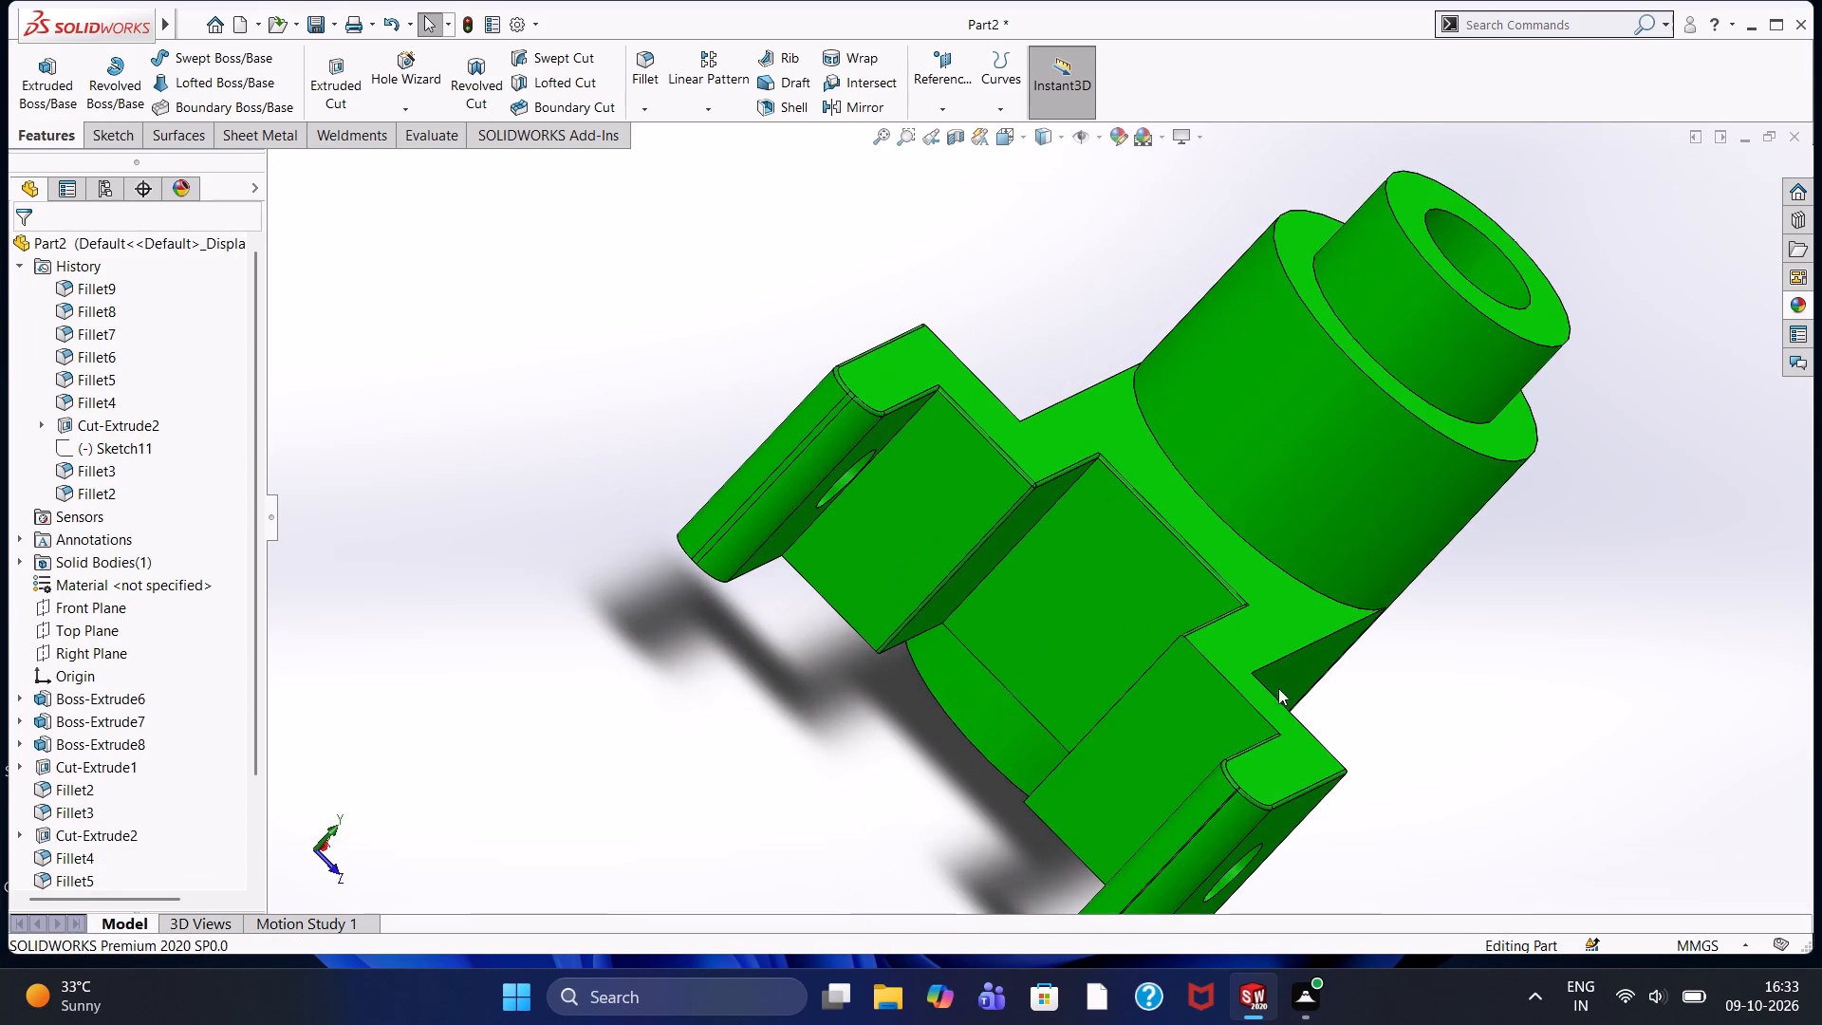
scroll(1225, 621, "down", 3)
middle_click_drag(956, 623, 993, 754)
scroll(1207, 727, "down", 4)
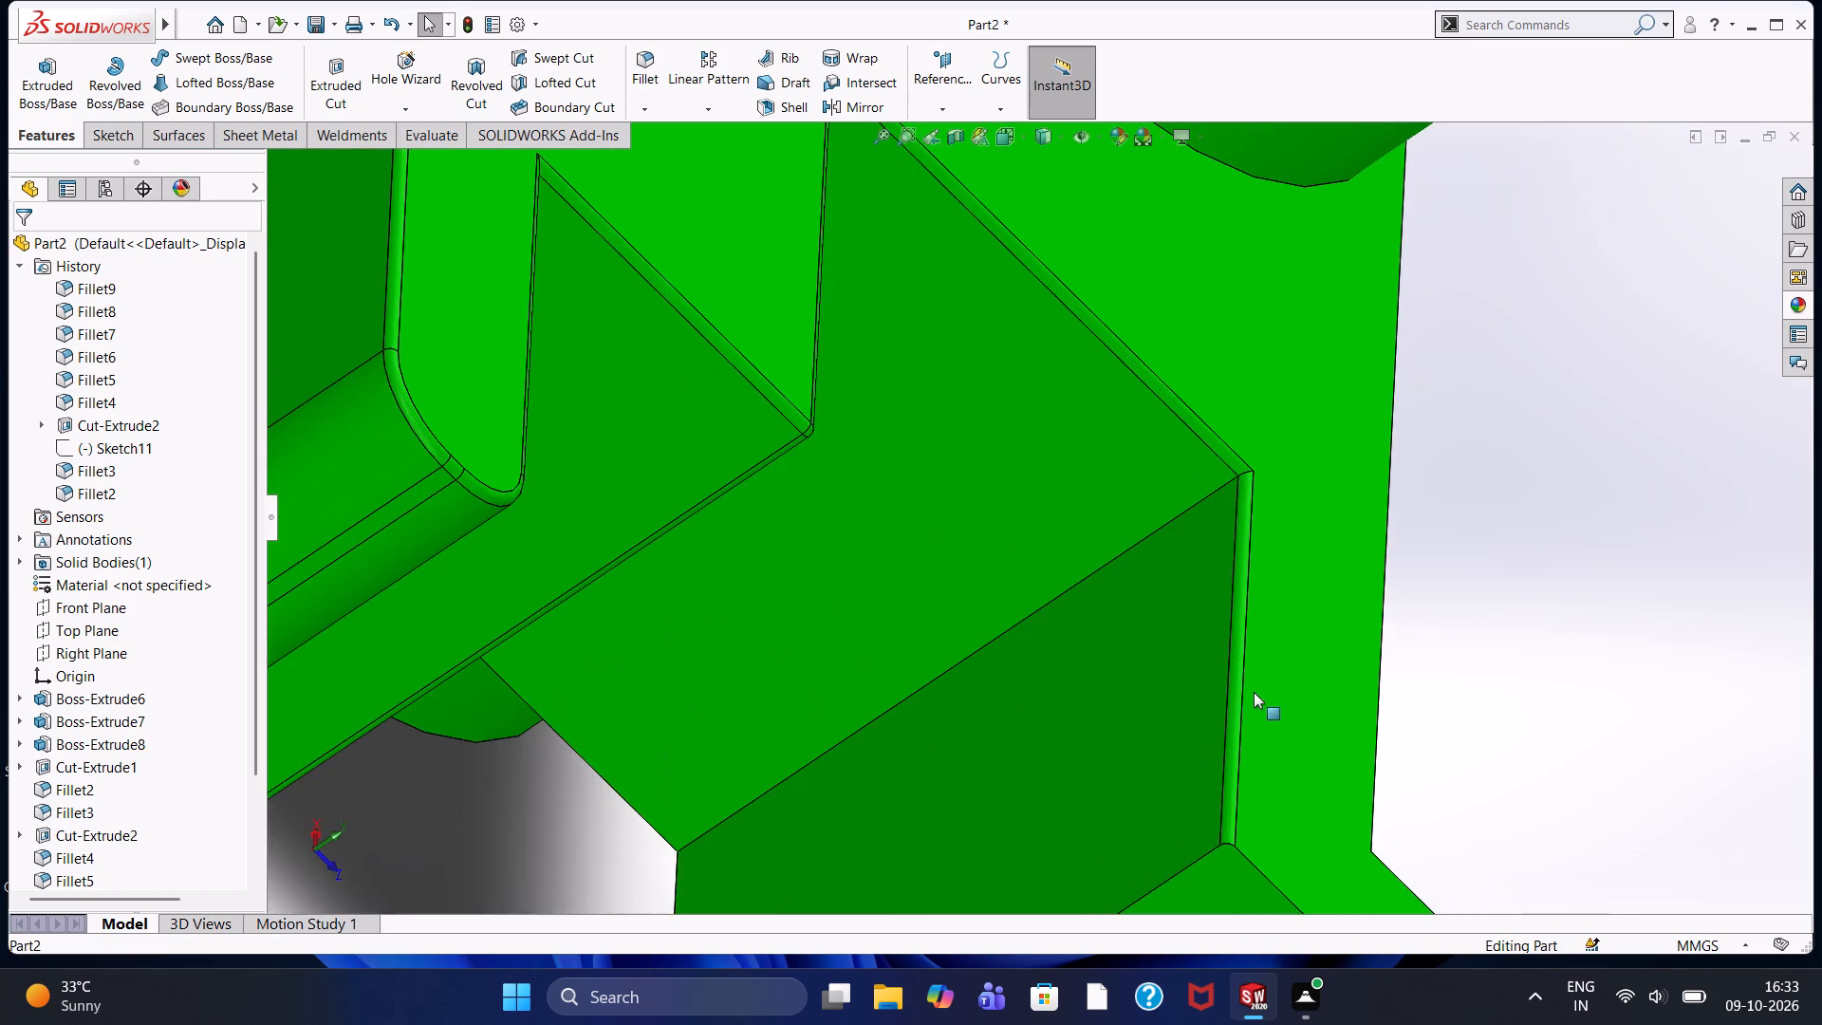
scroll(1201, 529, "down", 4)
scroll(1268, 307, "down", 4)
scroll(1172, 334, "down", 4)
scroll(1086, 419, "down", 4)
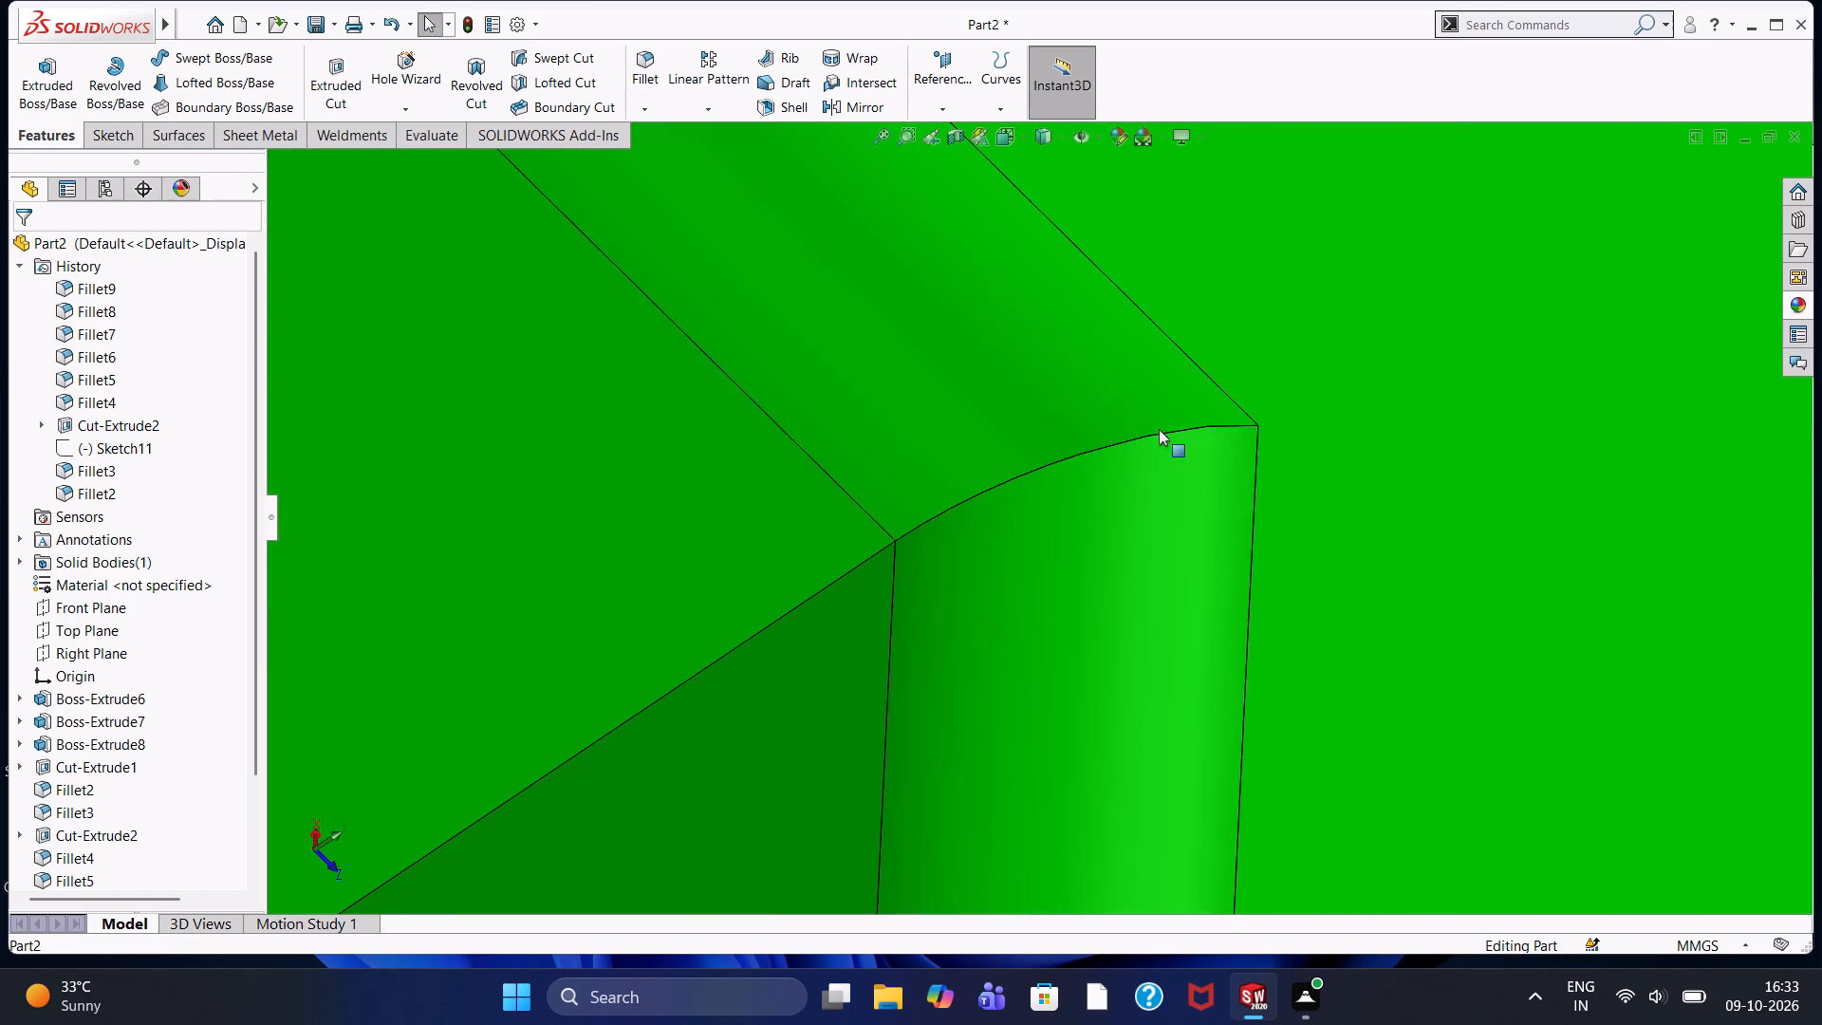
scroll(1159, 426, "down", 4)
scroll(1155, 432, "up", 13)
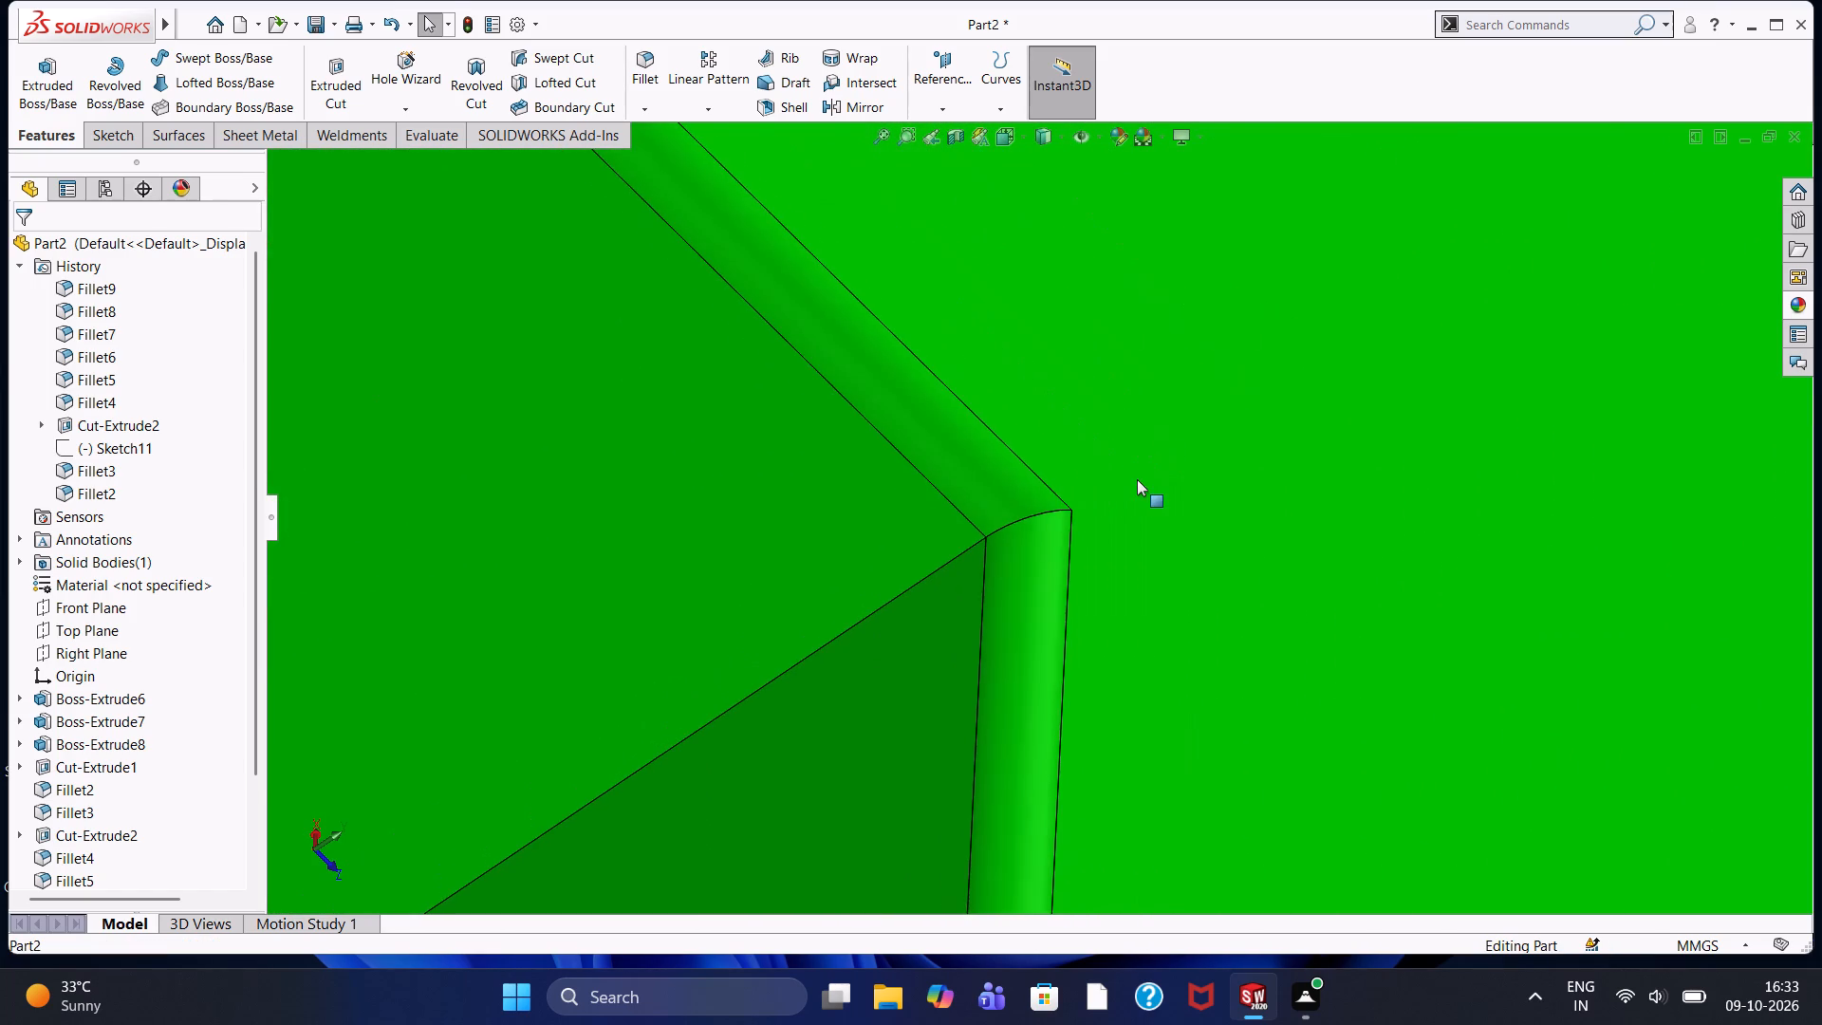
scroll(1065, 572, "up", 13)
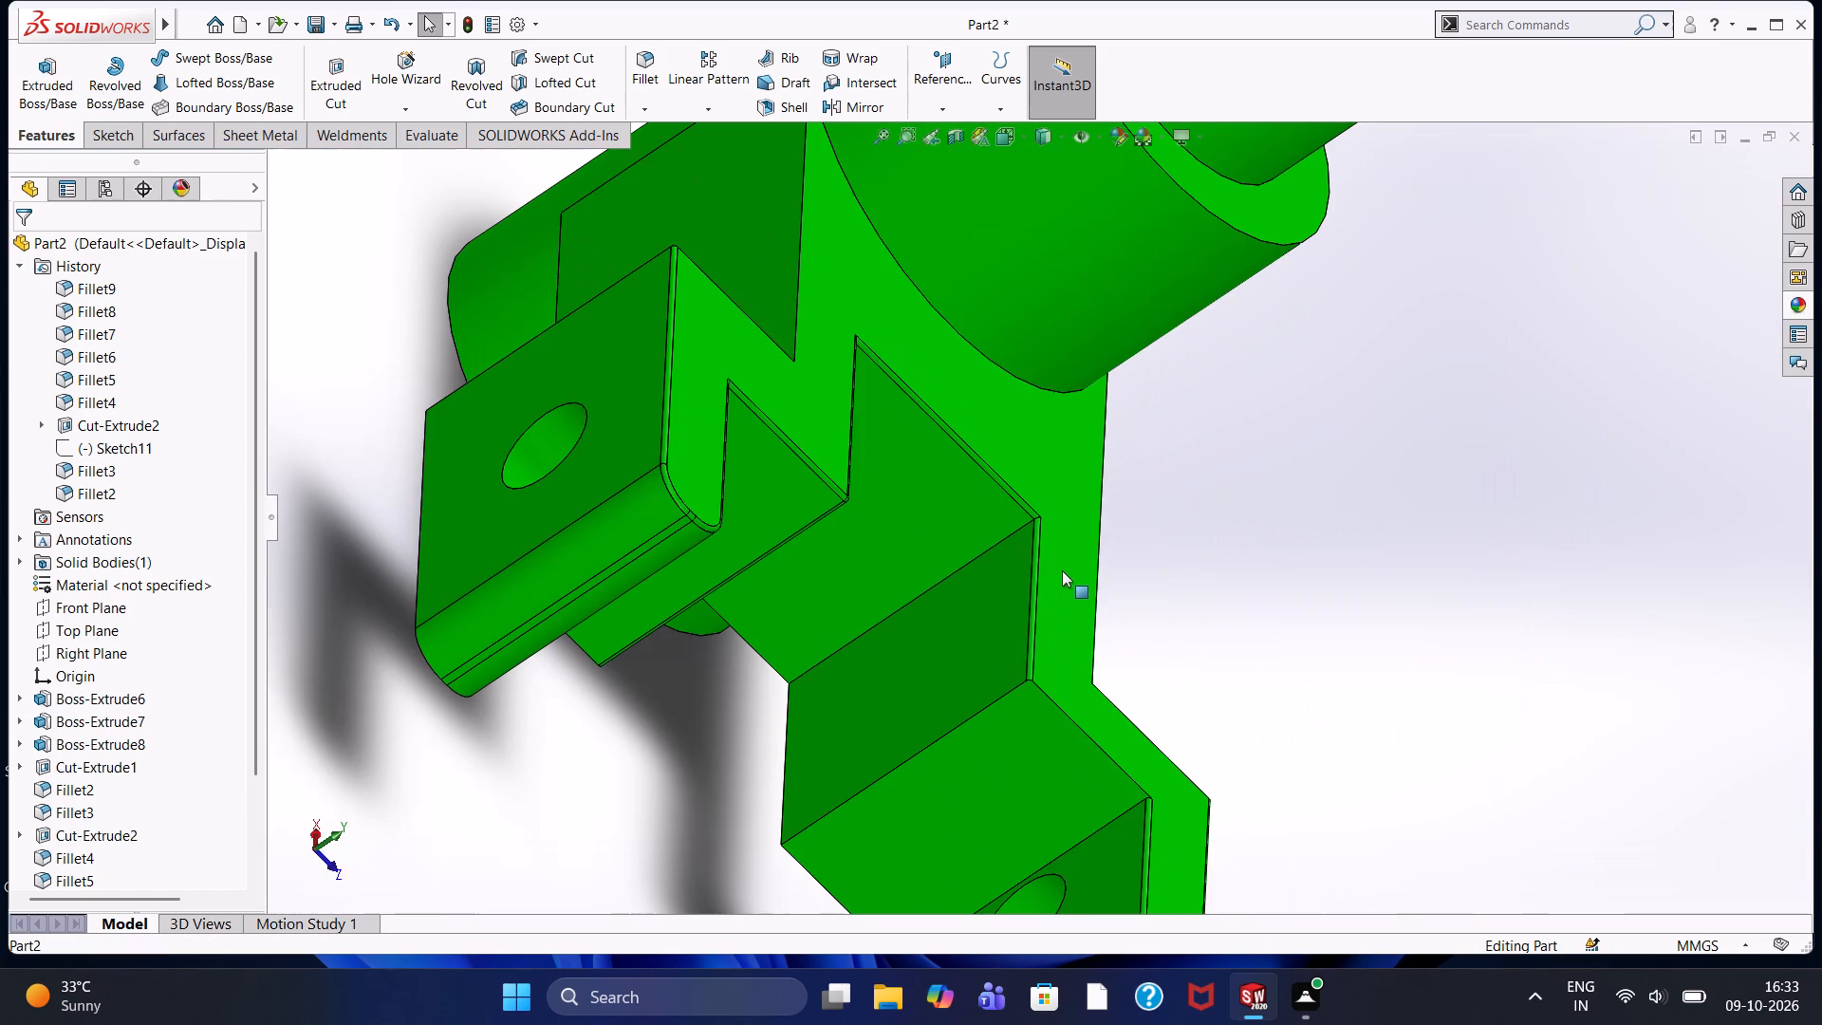
Fillet the upright edge between the near arm's inner side face and its adjoining step face with a 0.5 mm radius.
middle_click_drag(1250, 573, 1236, 500)
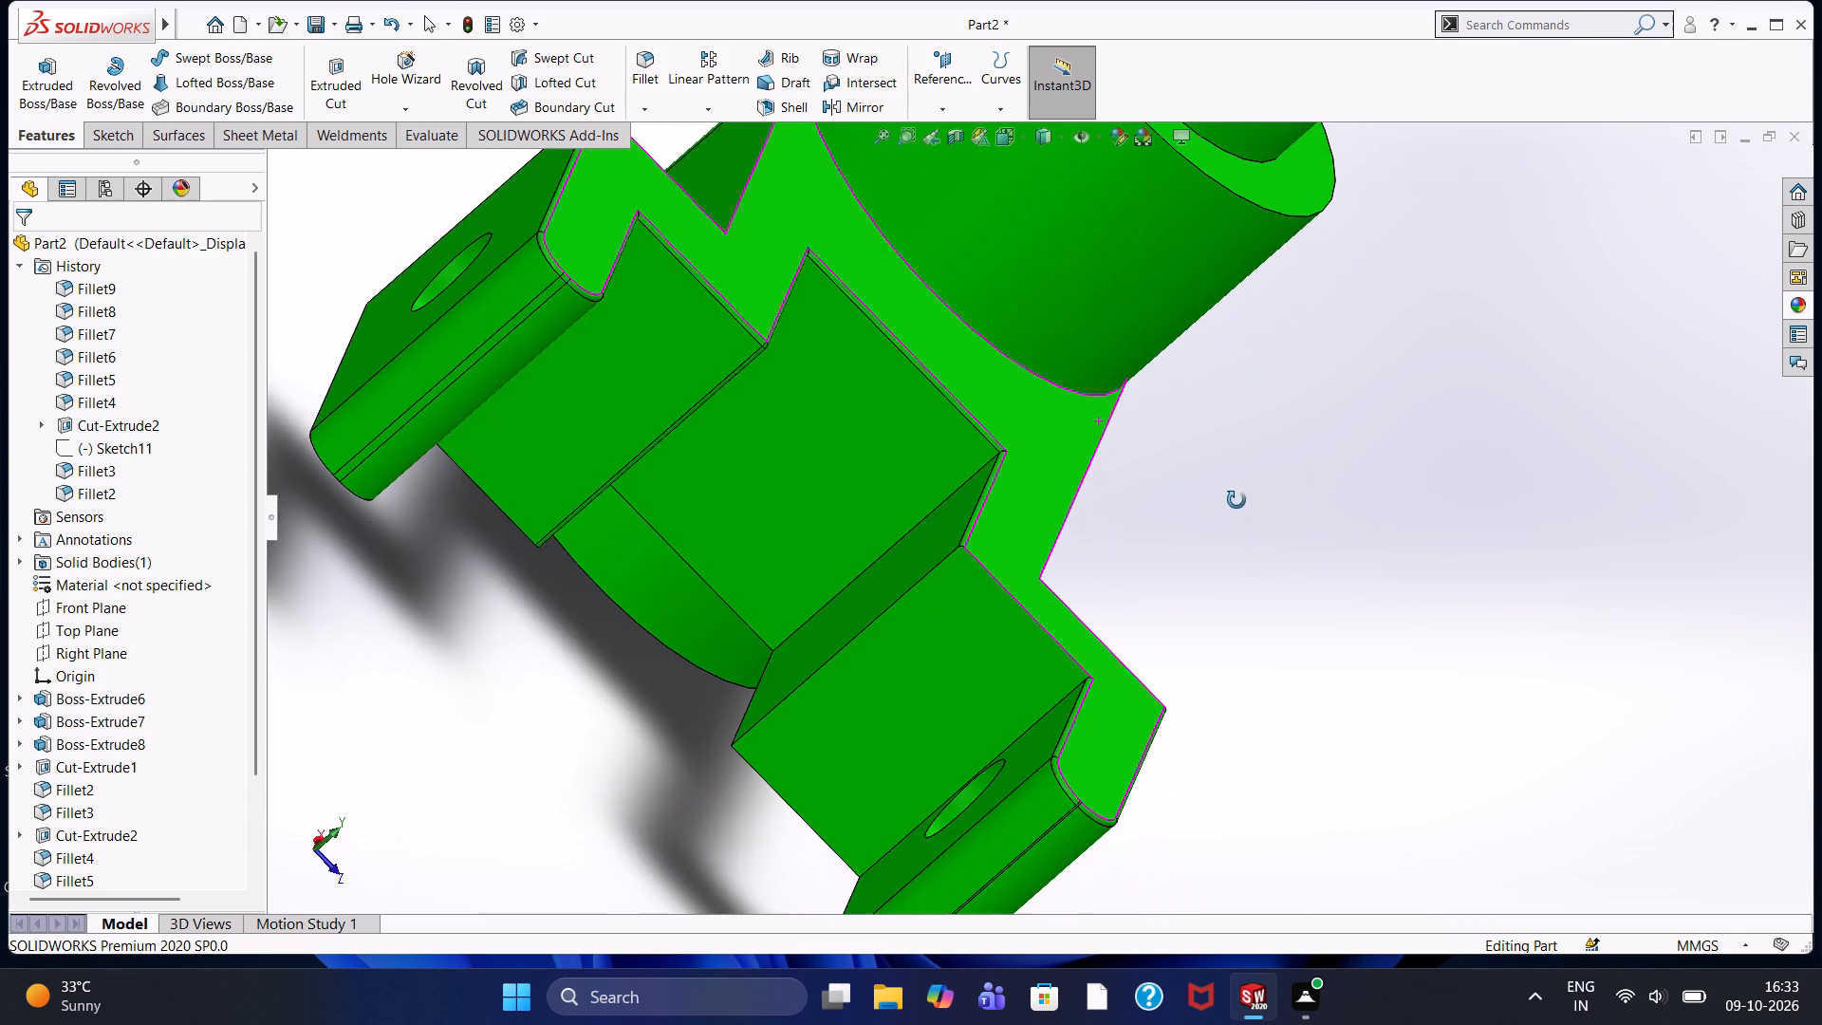
middle_click_drag(1236, 500, 1255, 514)
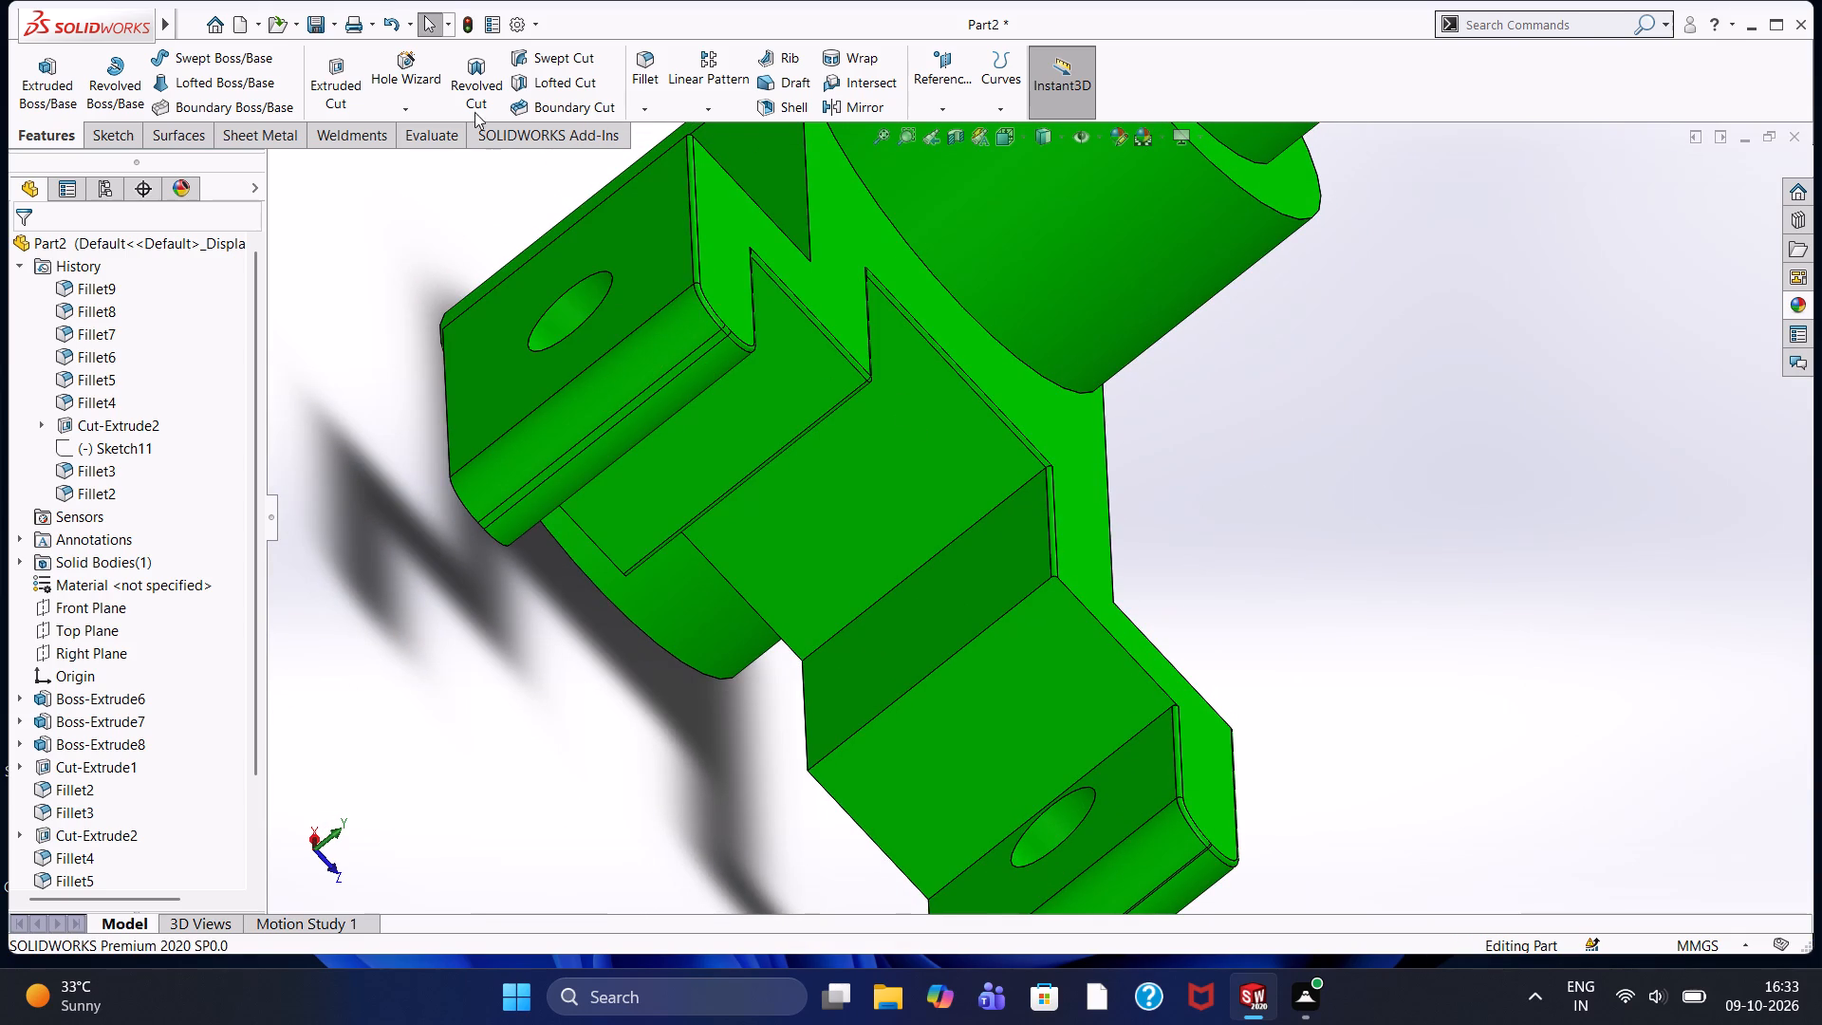
left_click(633, 65)
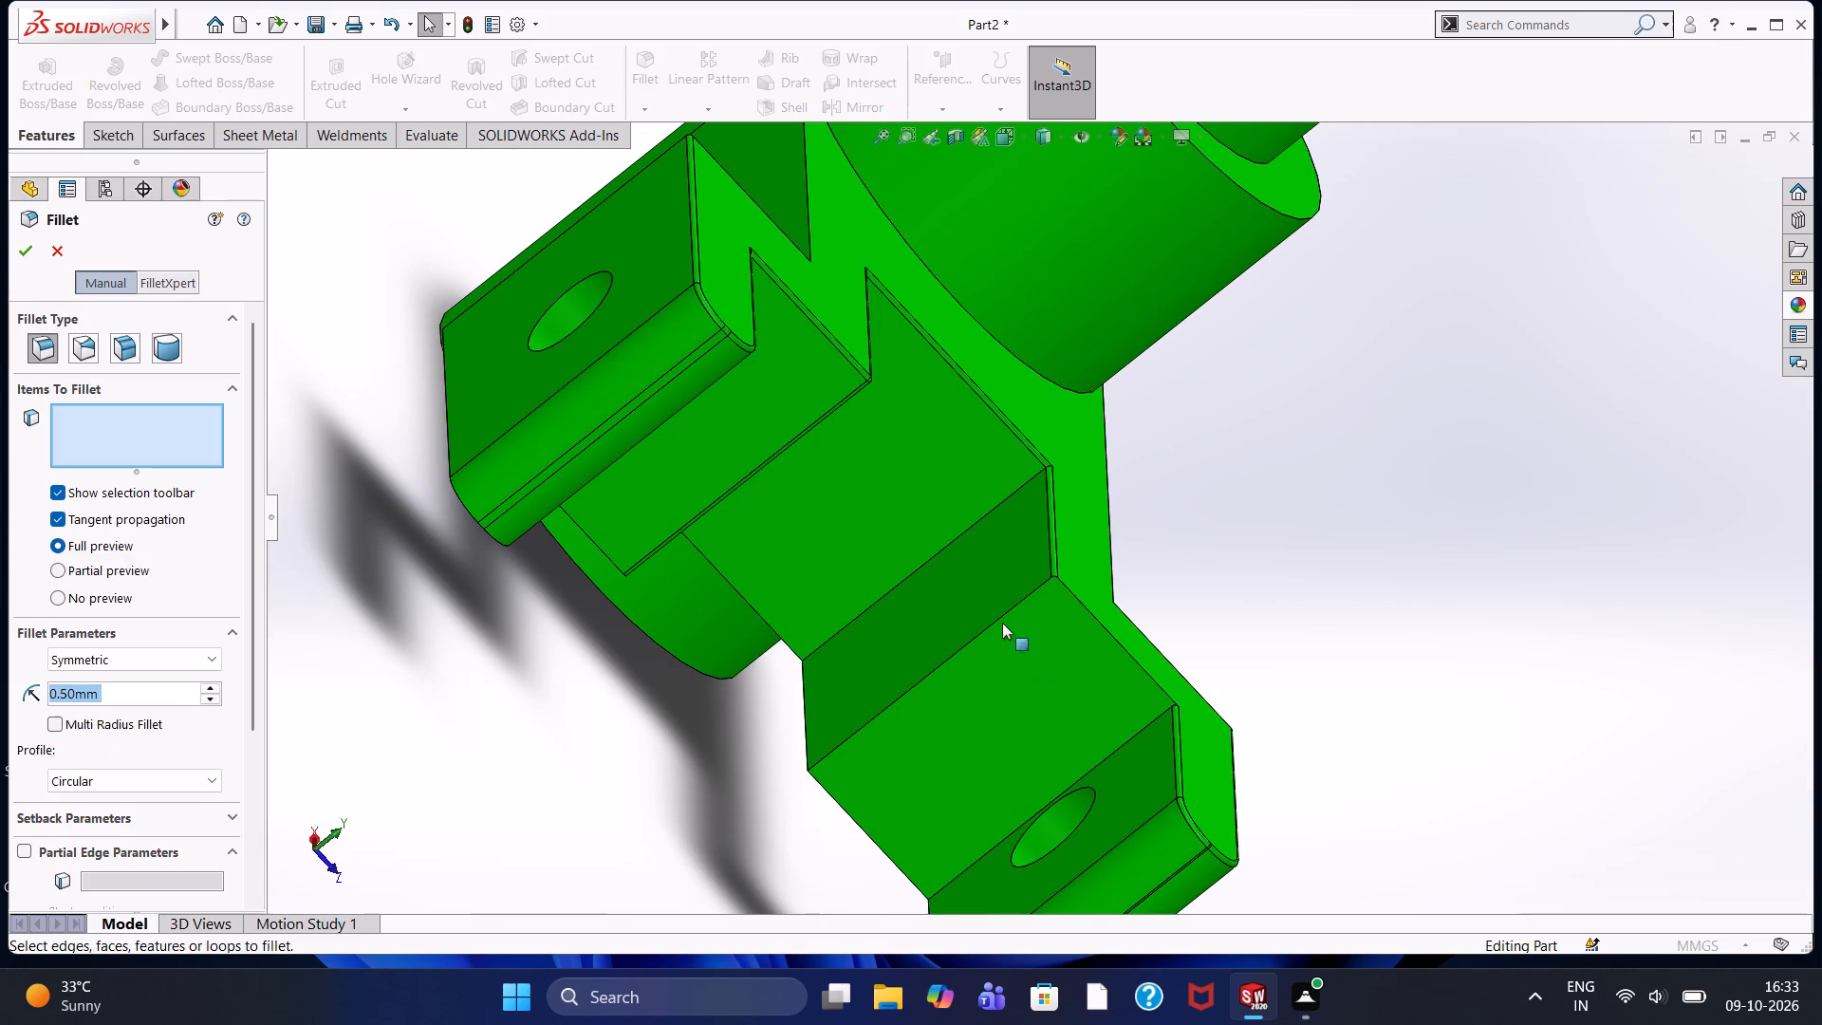
left_click(997, 618)
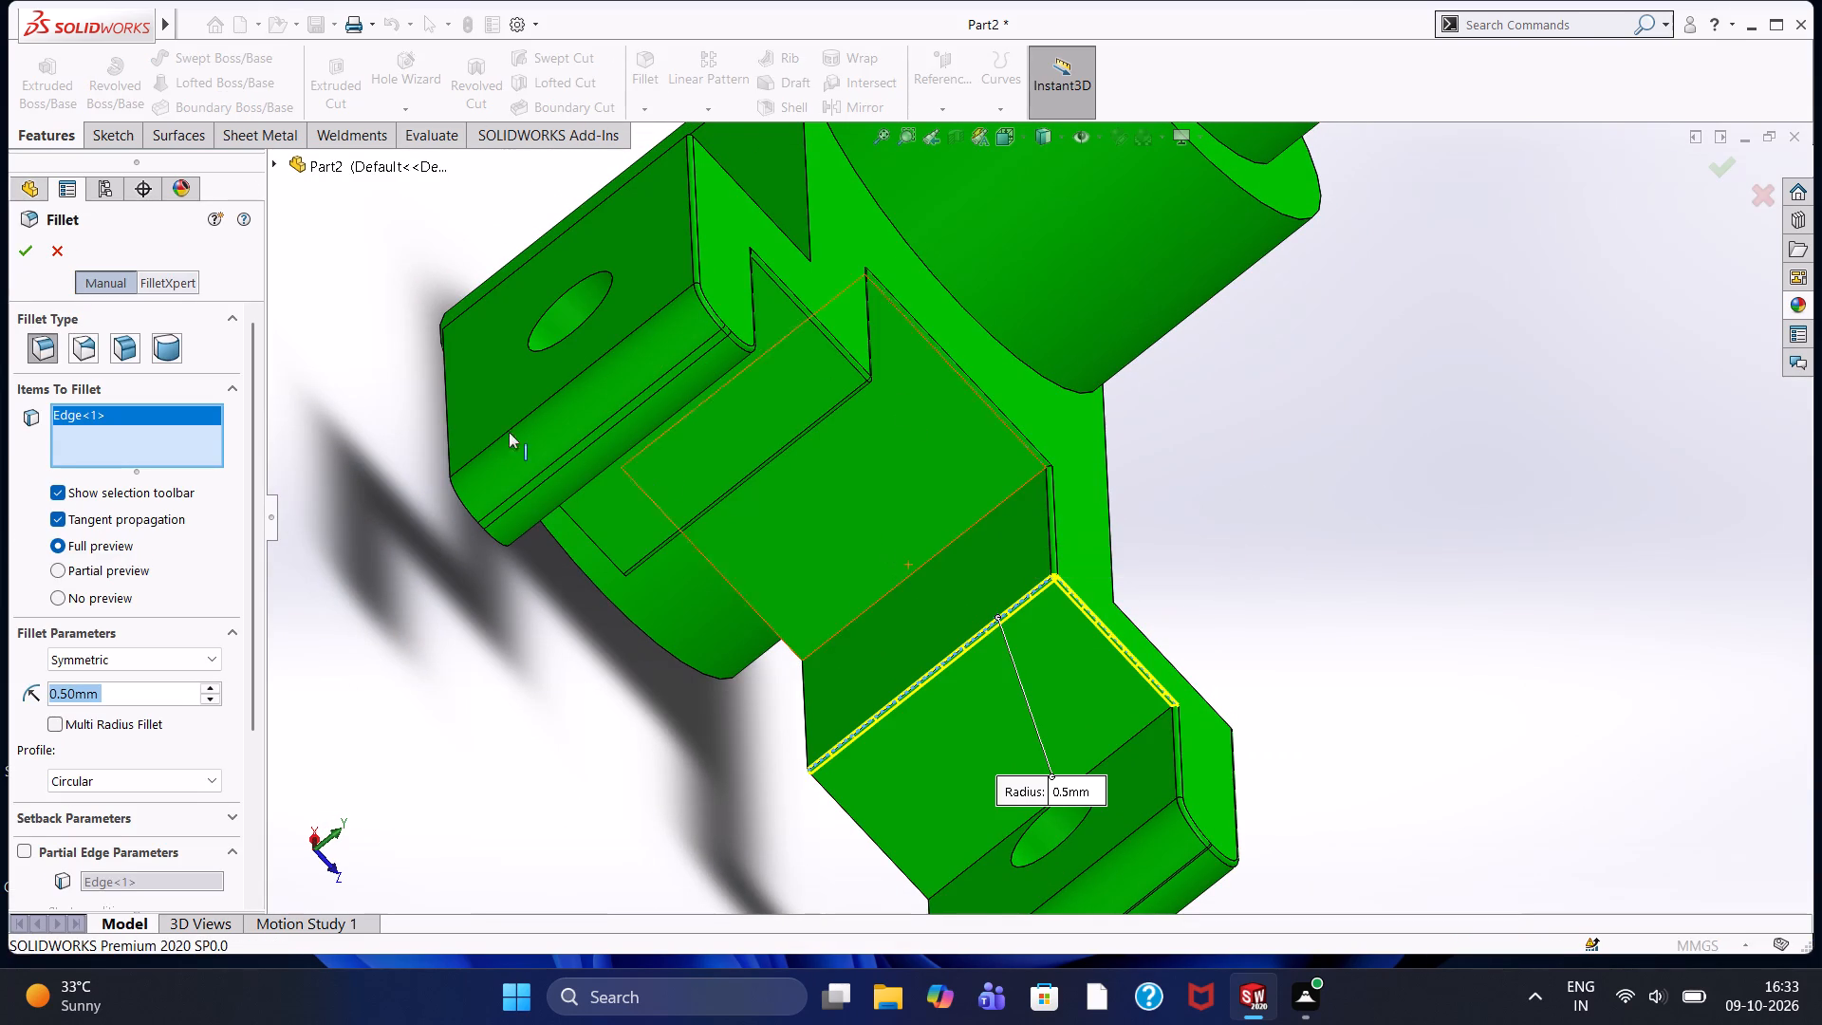
left_click(27, 254)
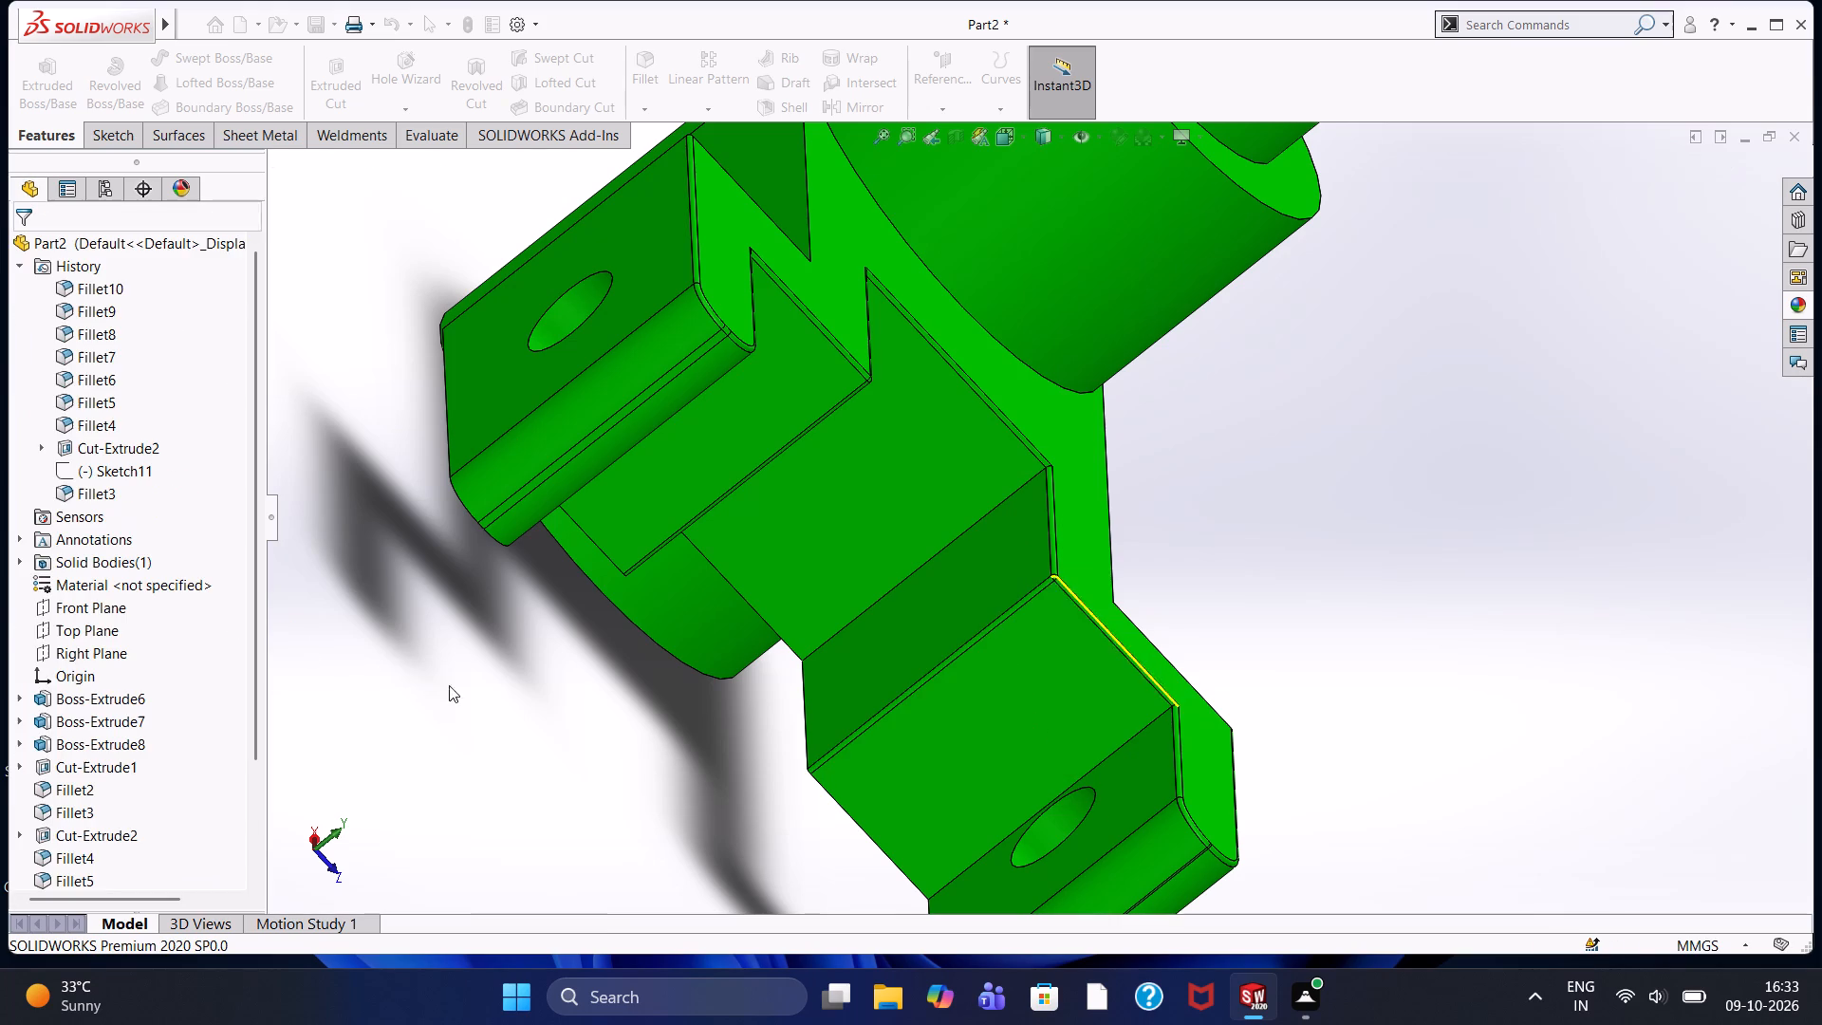
left_click(466, 685)
Examine the blended corner where the near arm's upright edge fillet meets the two top edge fillets.
scroll(994, 644, "down", 9)
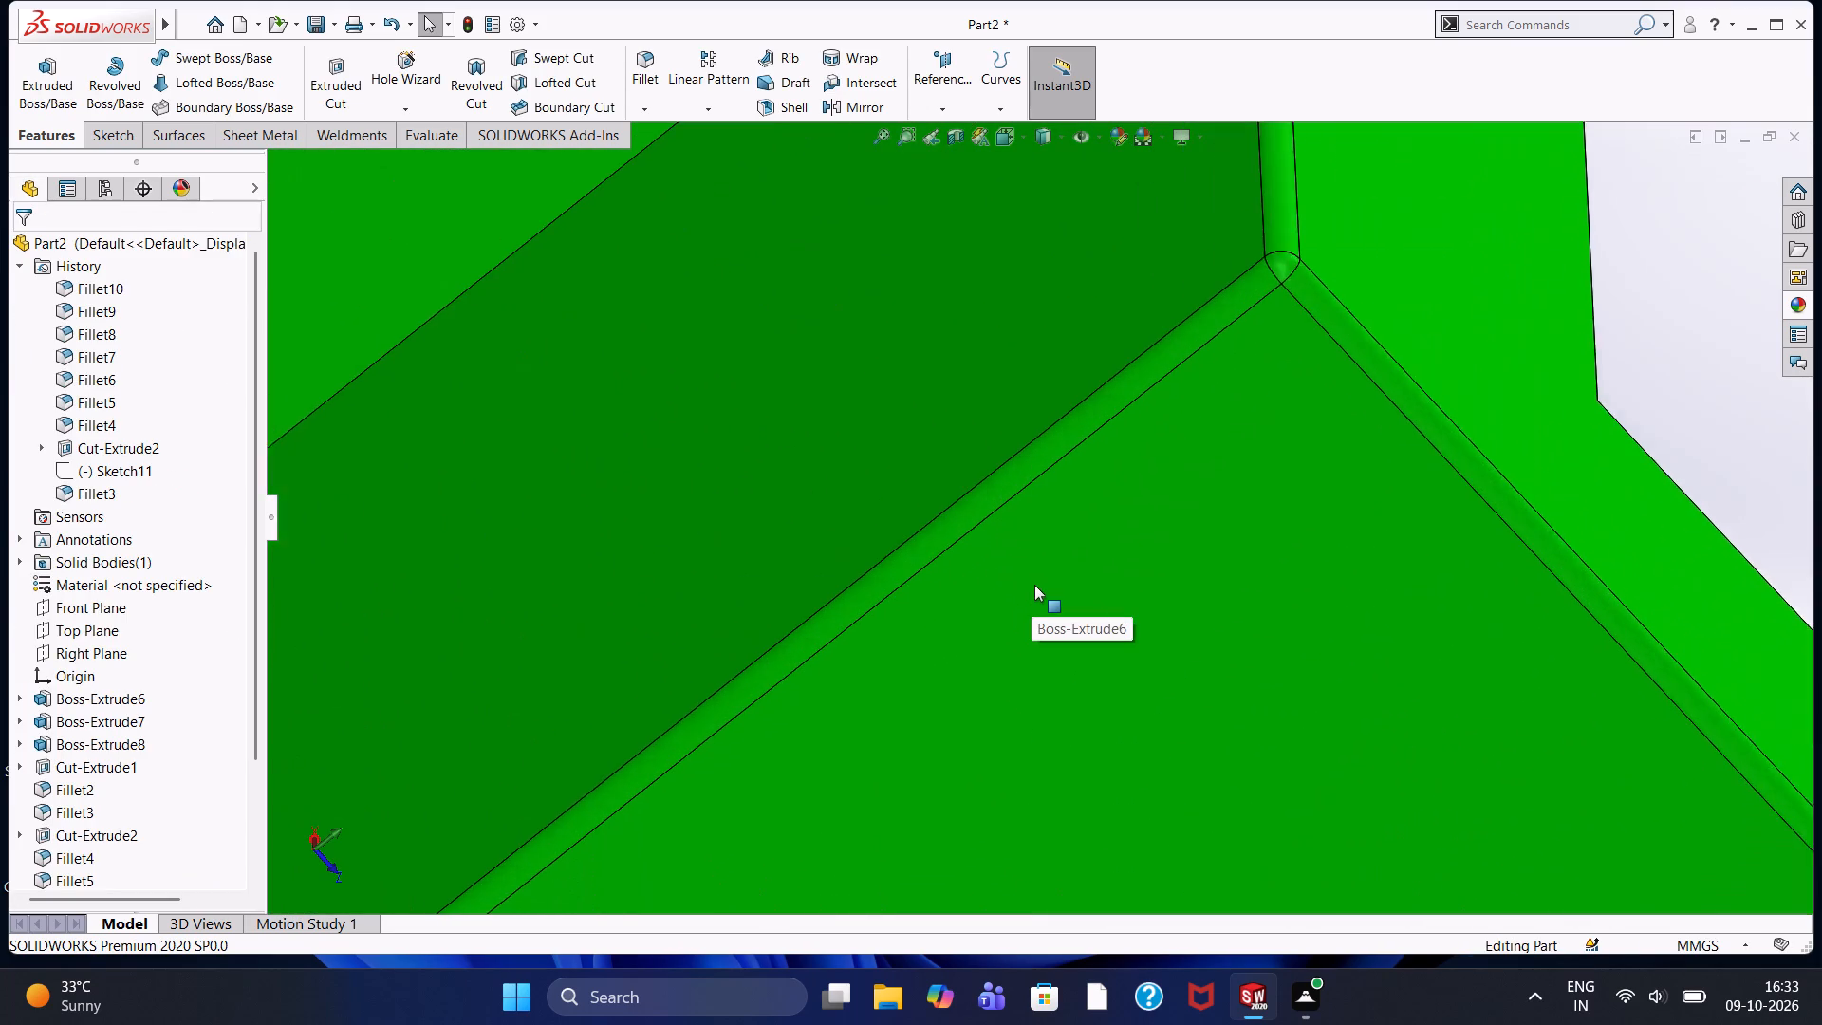
scroll(1034, 585, "up", 1)
scroll(1137, 384, "down", 4)
scroll(1306, 199, "down", 4)
scroll(1367, 316, "up", 1)
scroll(1366, 372, "down", 3)
scroll(1129, 435, "down", 3)
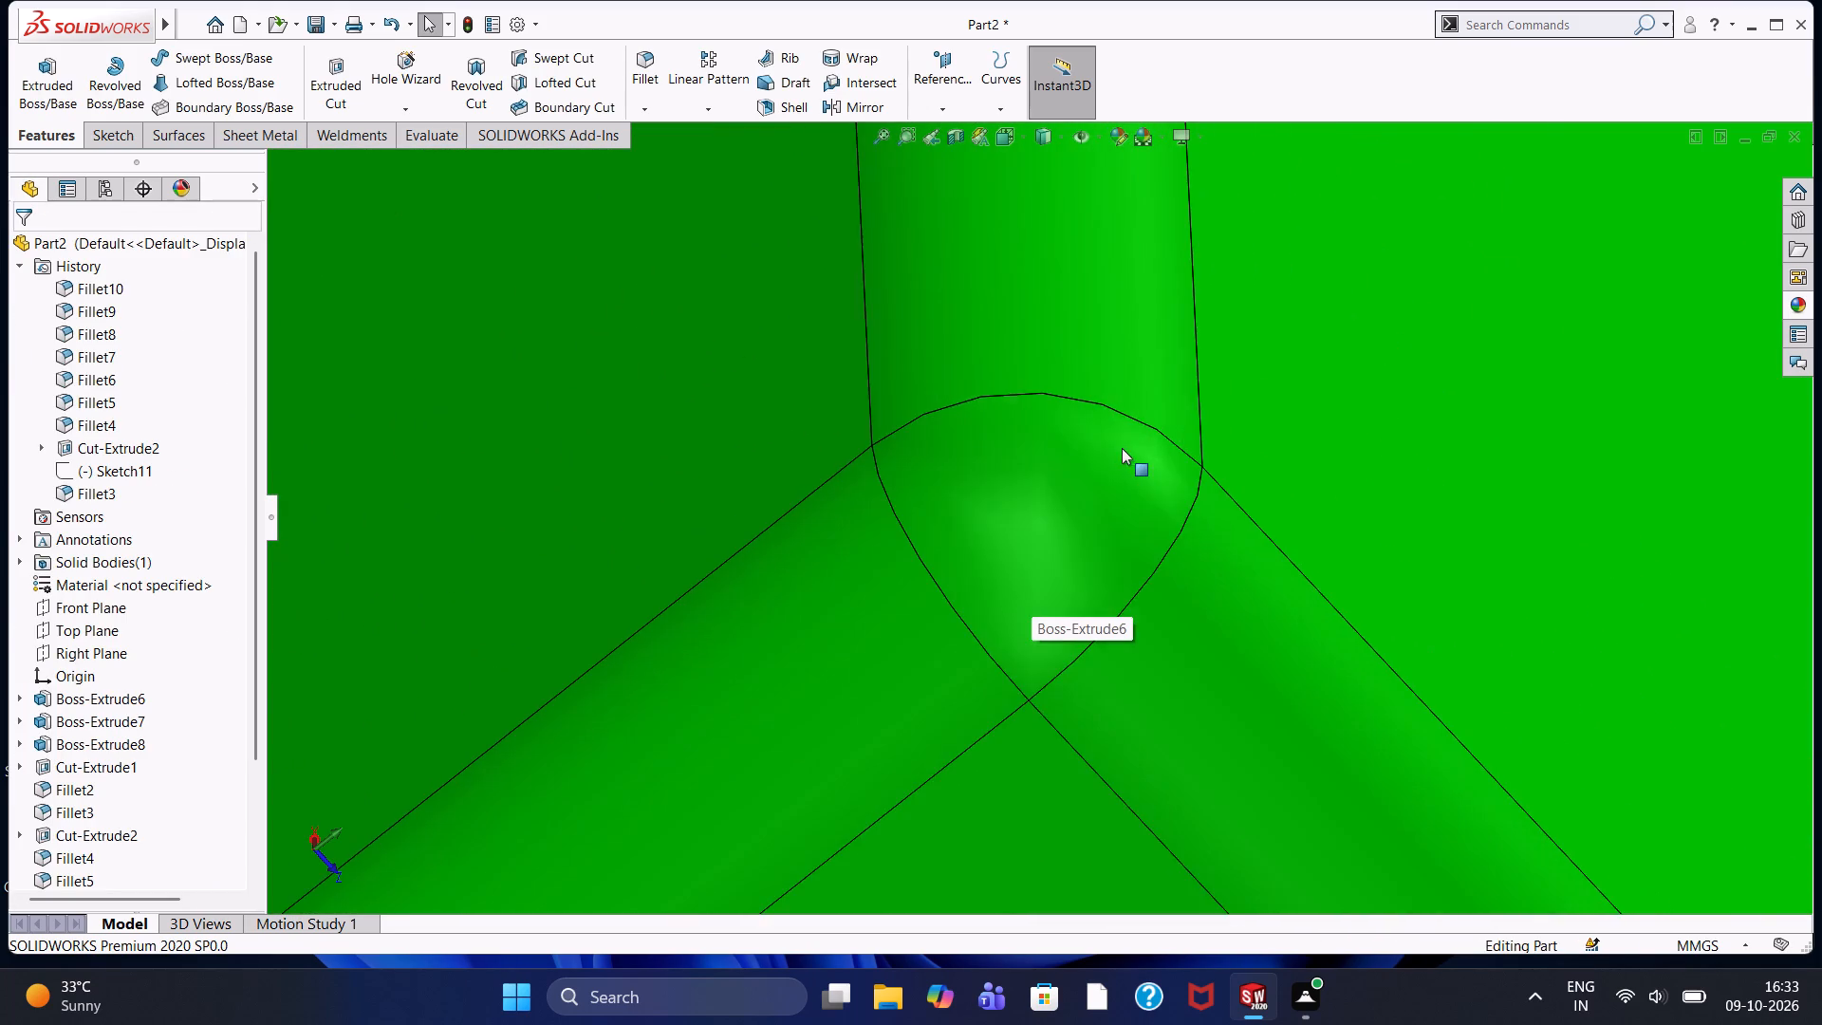
scroll(1105, 462, "down", 13)
scroll(1032, 507, "up", 4)
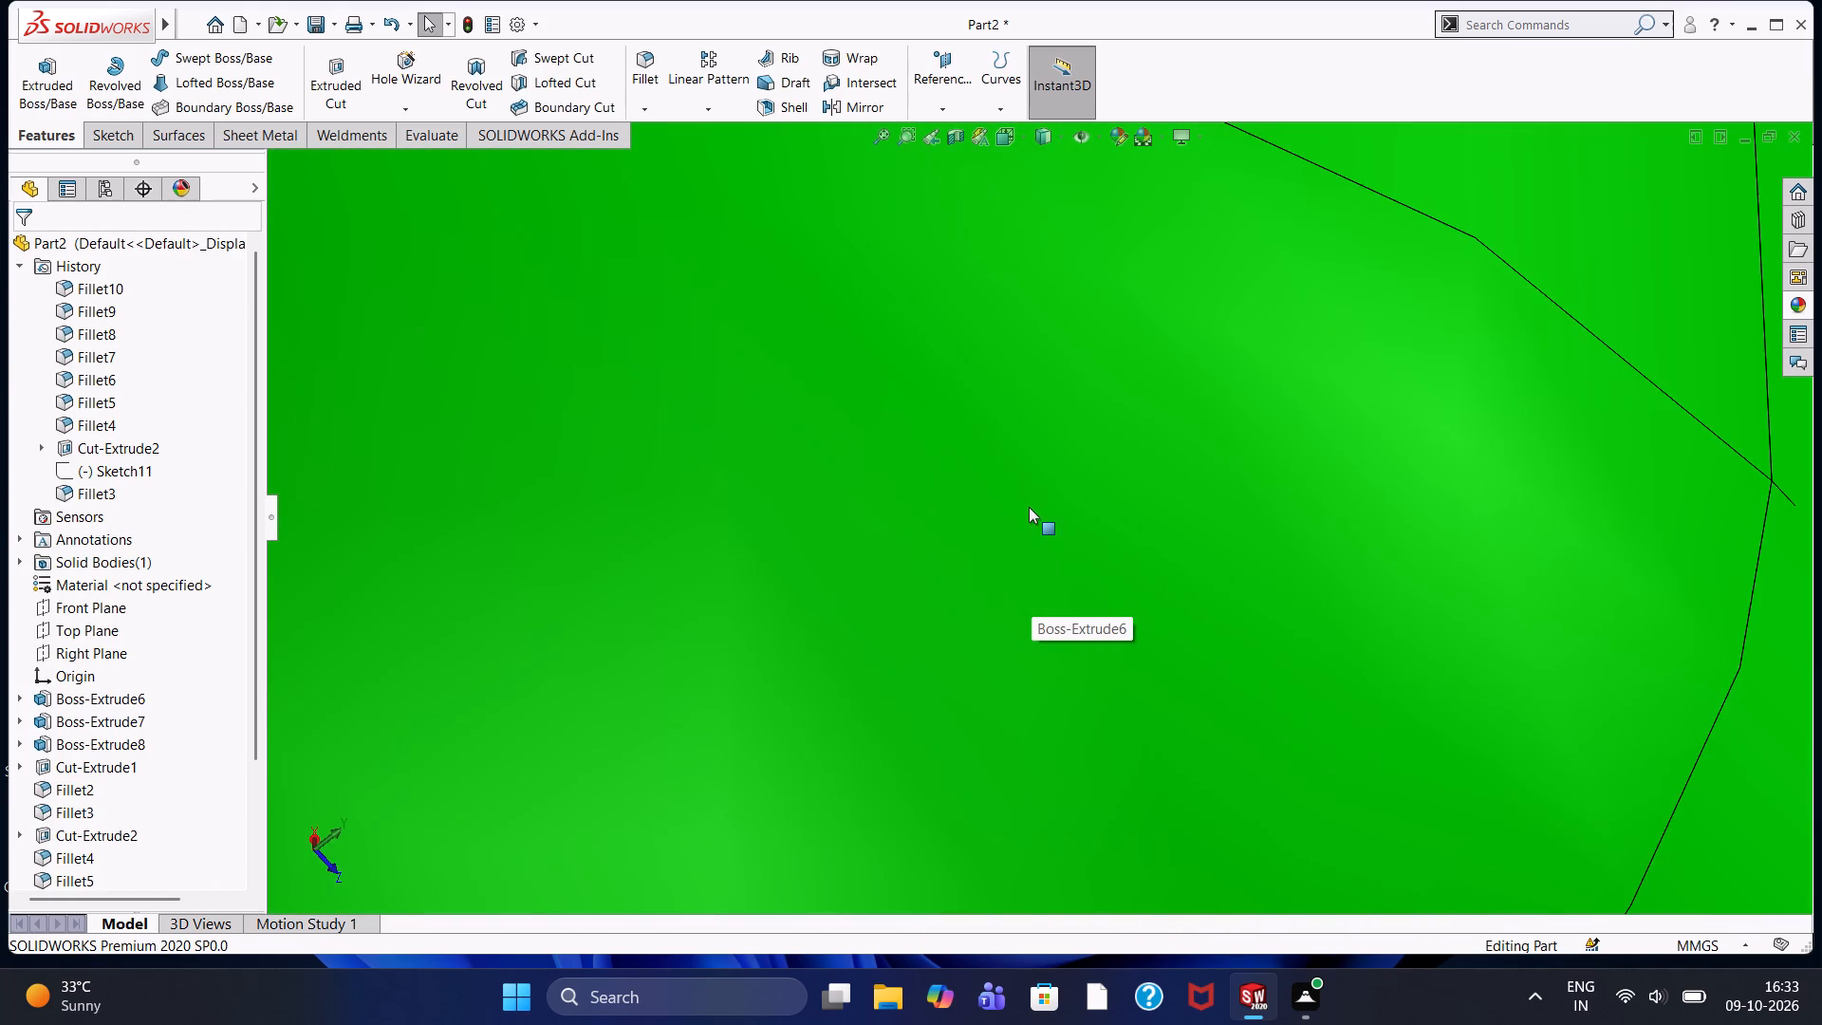
scroll(1028, 505, "up", 7)
scroll(849, 479, "up", 3)
scroll(838, 506, "down", 1)
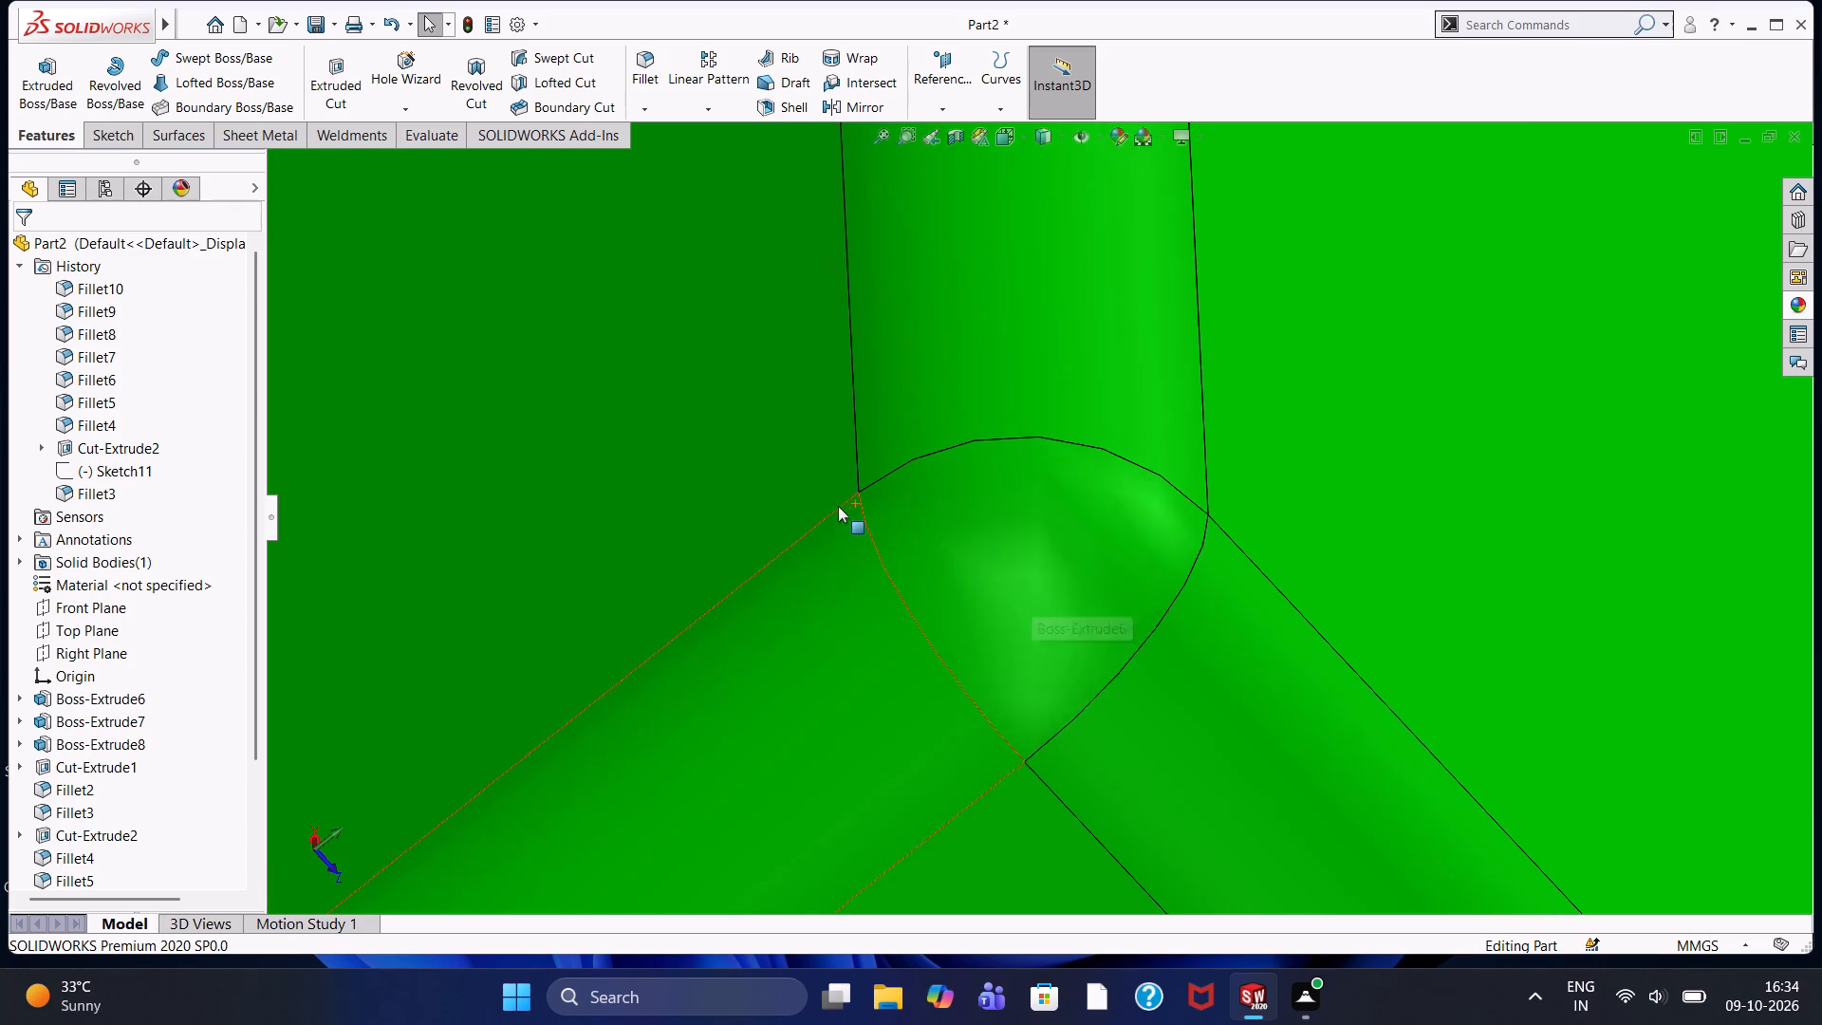
scroll(838, 506, "down", 6)
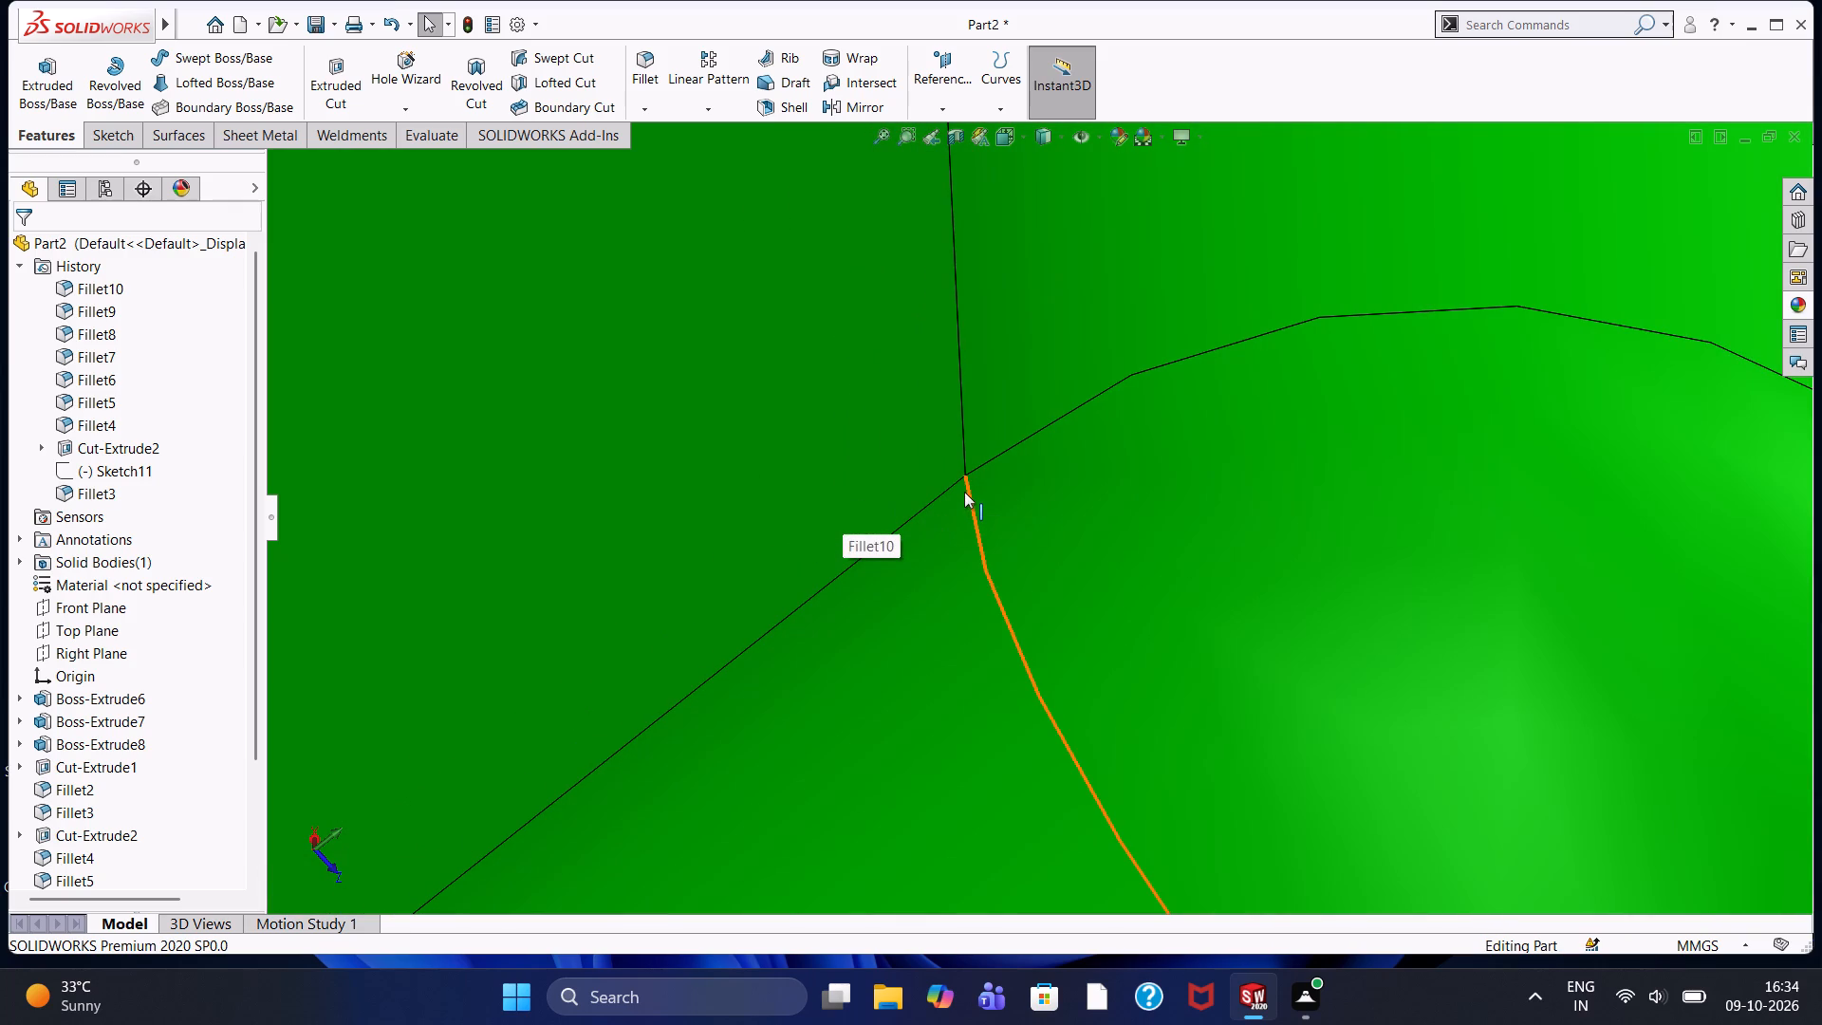
left_click(964, 492)
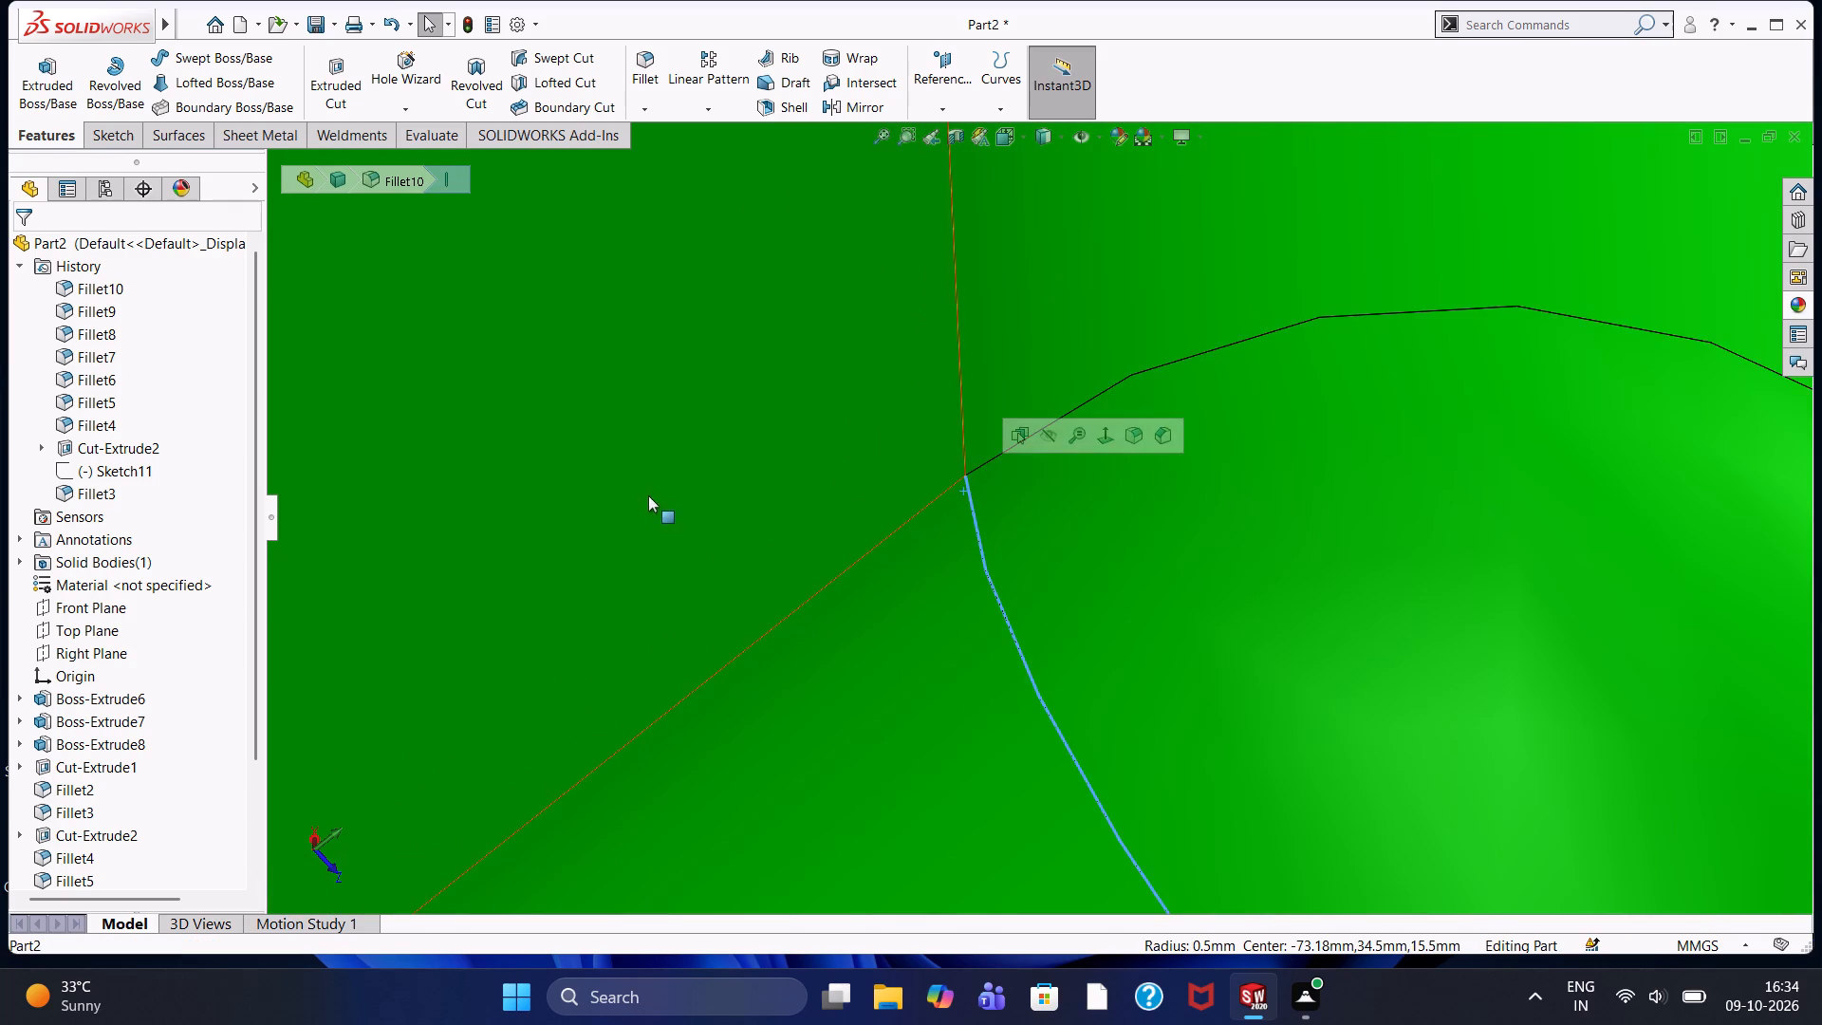
scroll(688, 484, "up", 20)
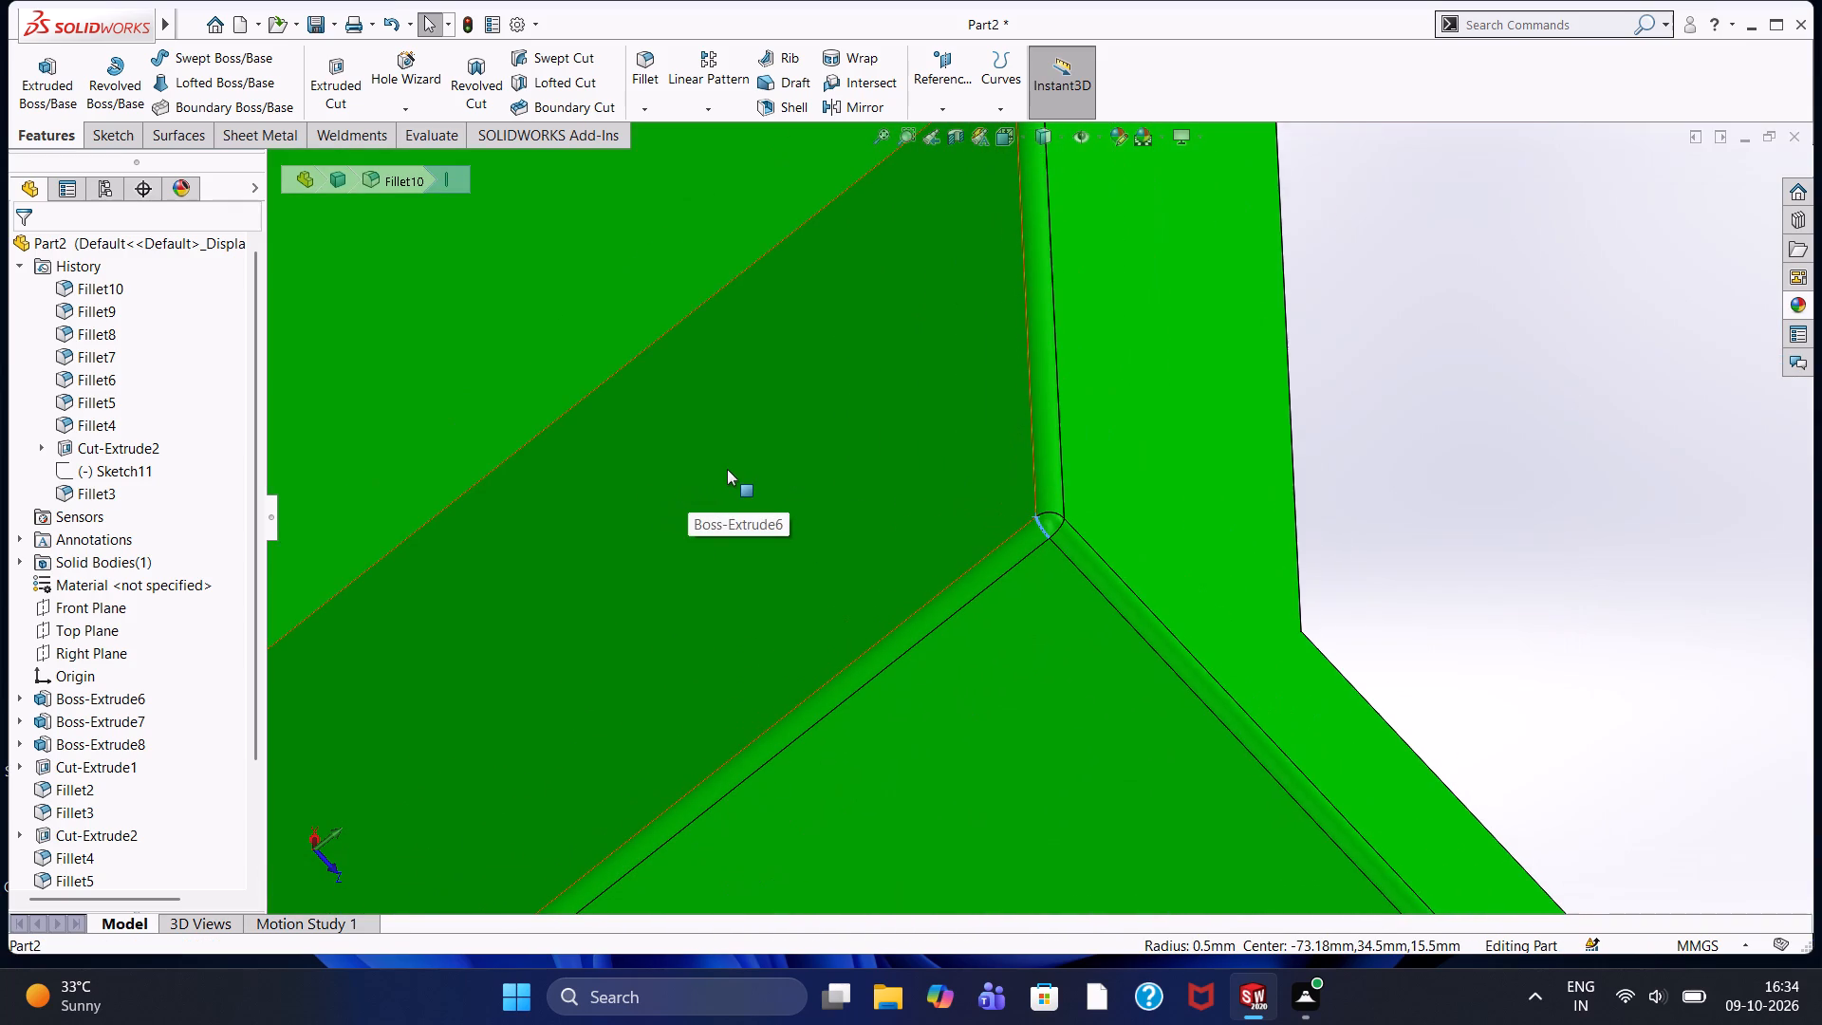
left_click(1380, 452)
scroll(1096, 495, "down", 3)
scroll(1043, 606, "down", 4)
scroll(988, 455, "down", 4)
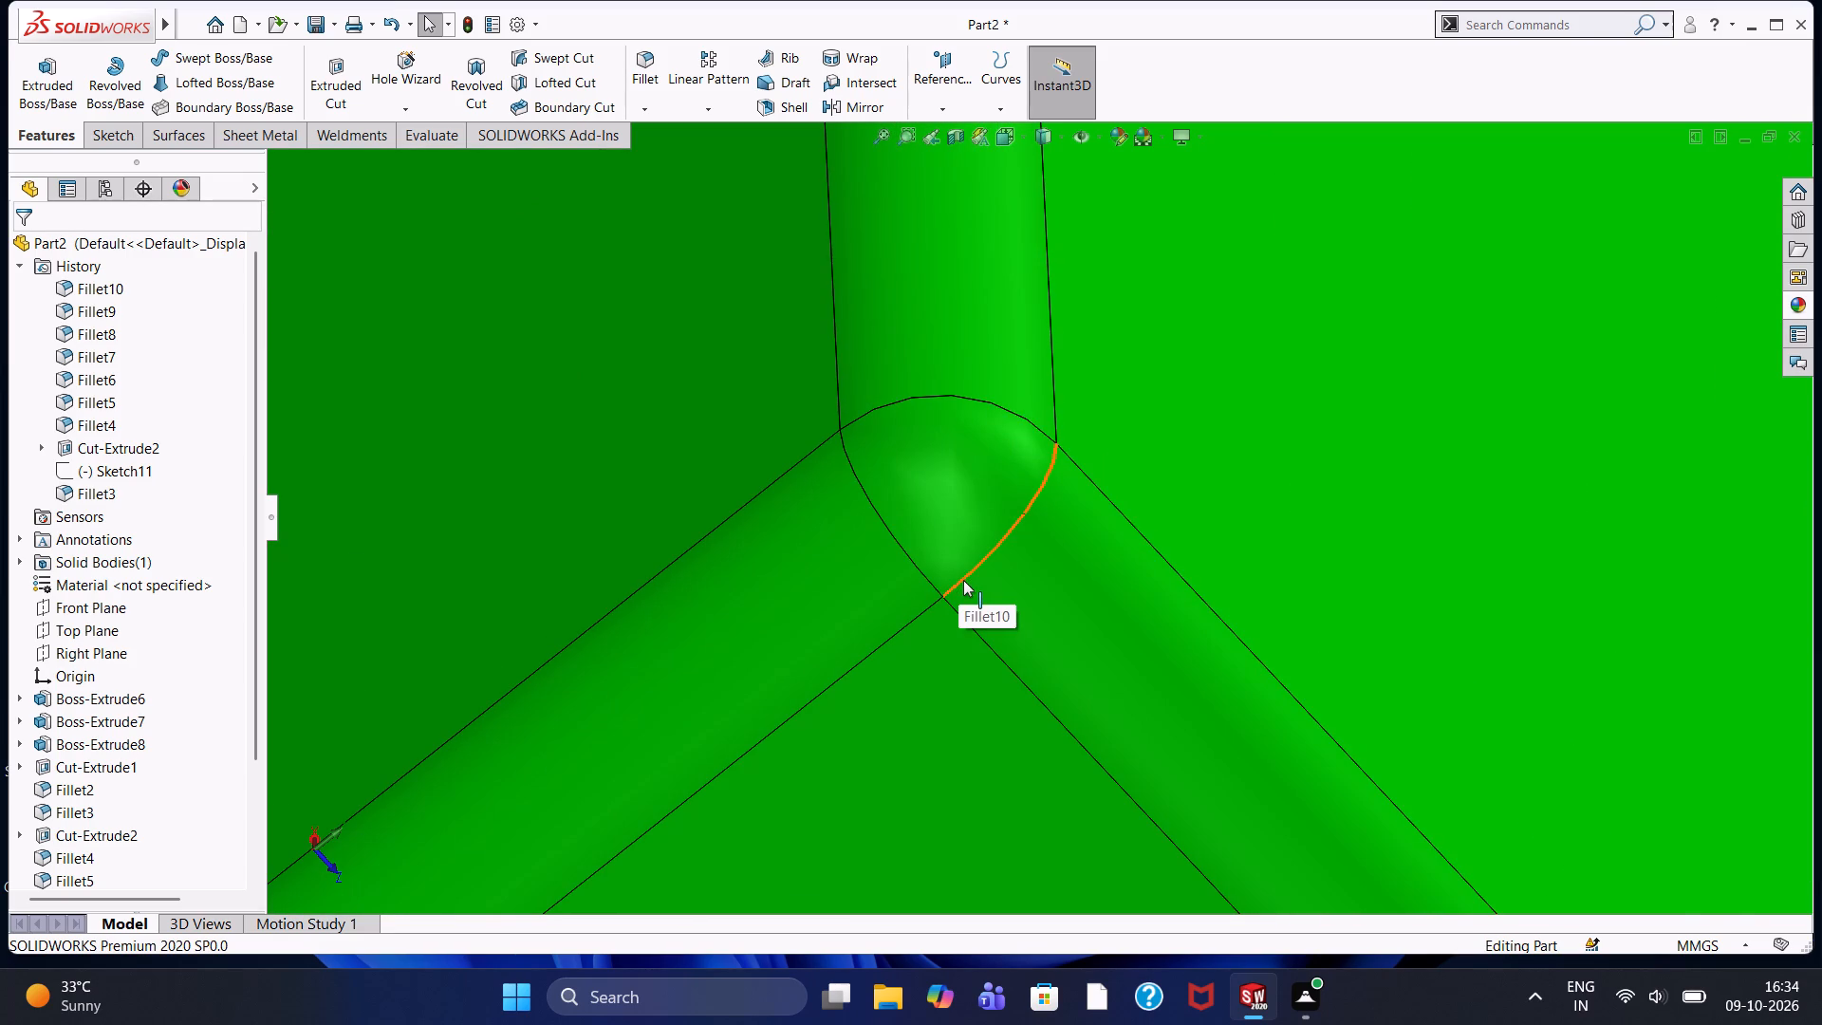
scroll(1023, 539, "up", 3)
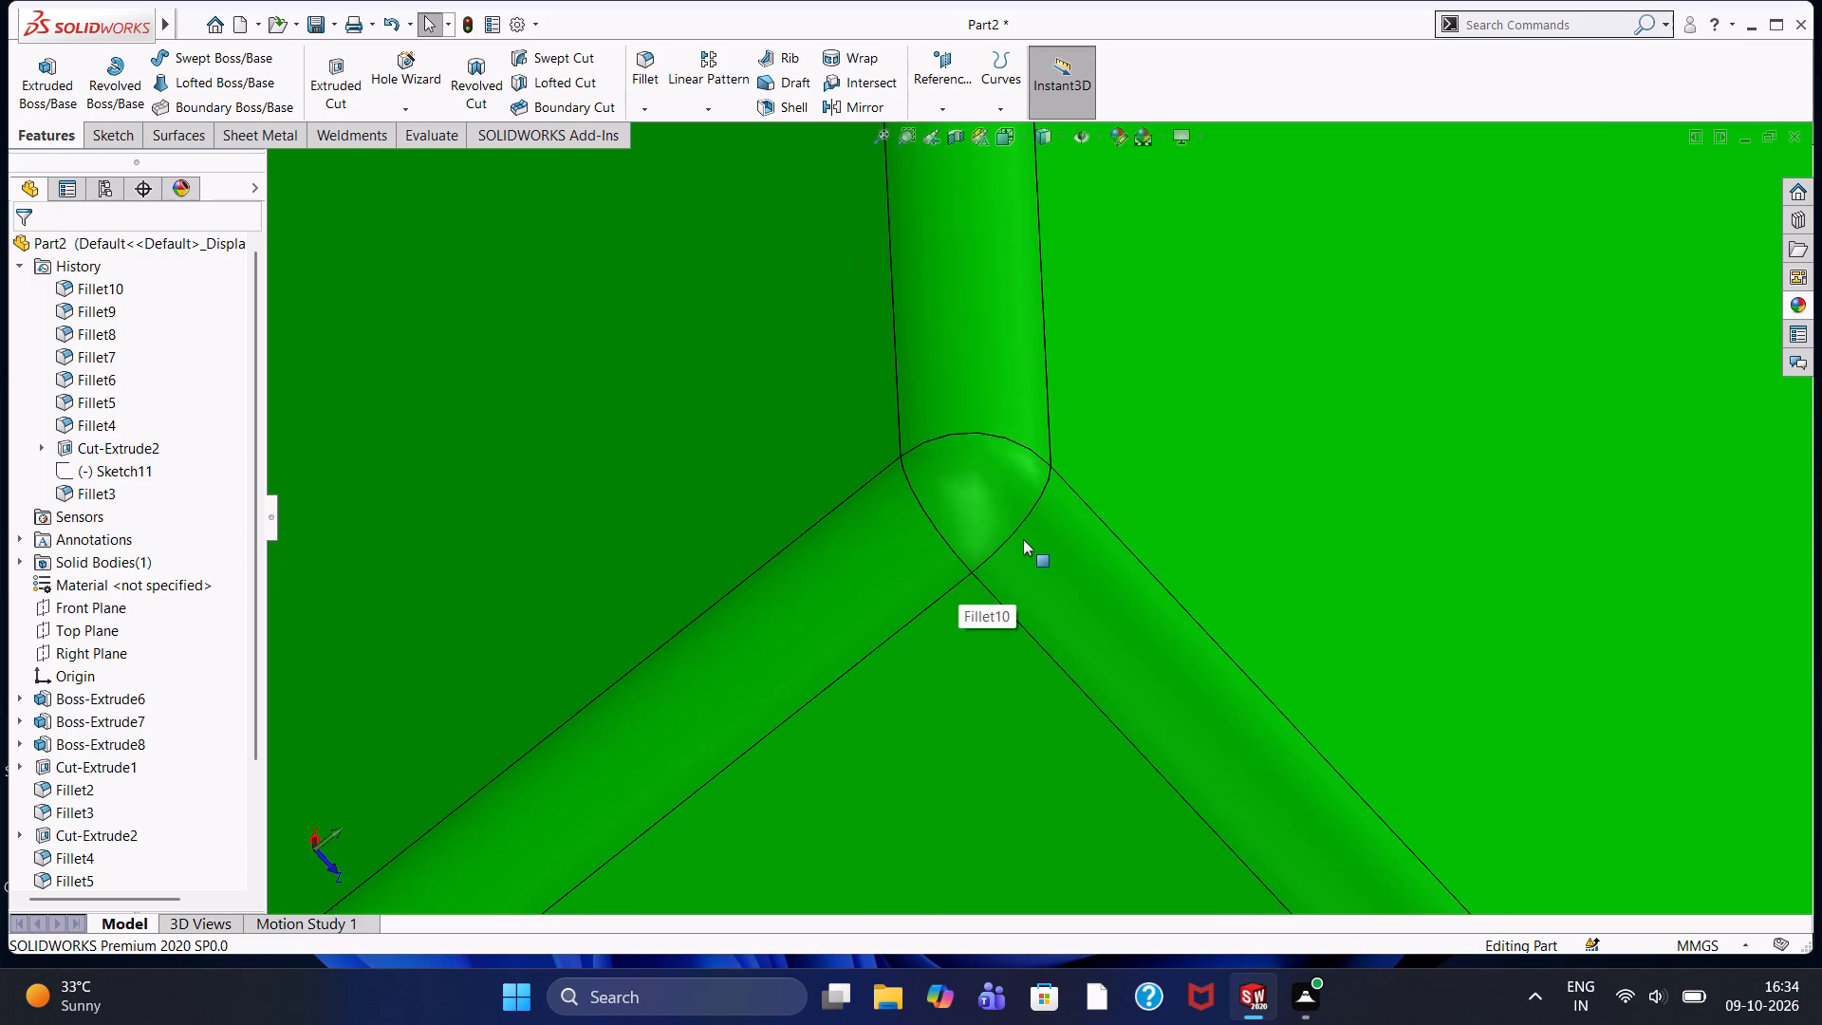
scroll(1023, 539, "up", 17)
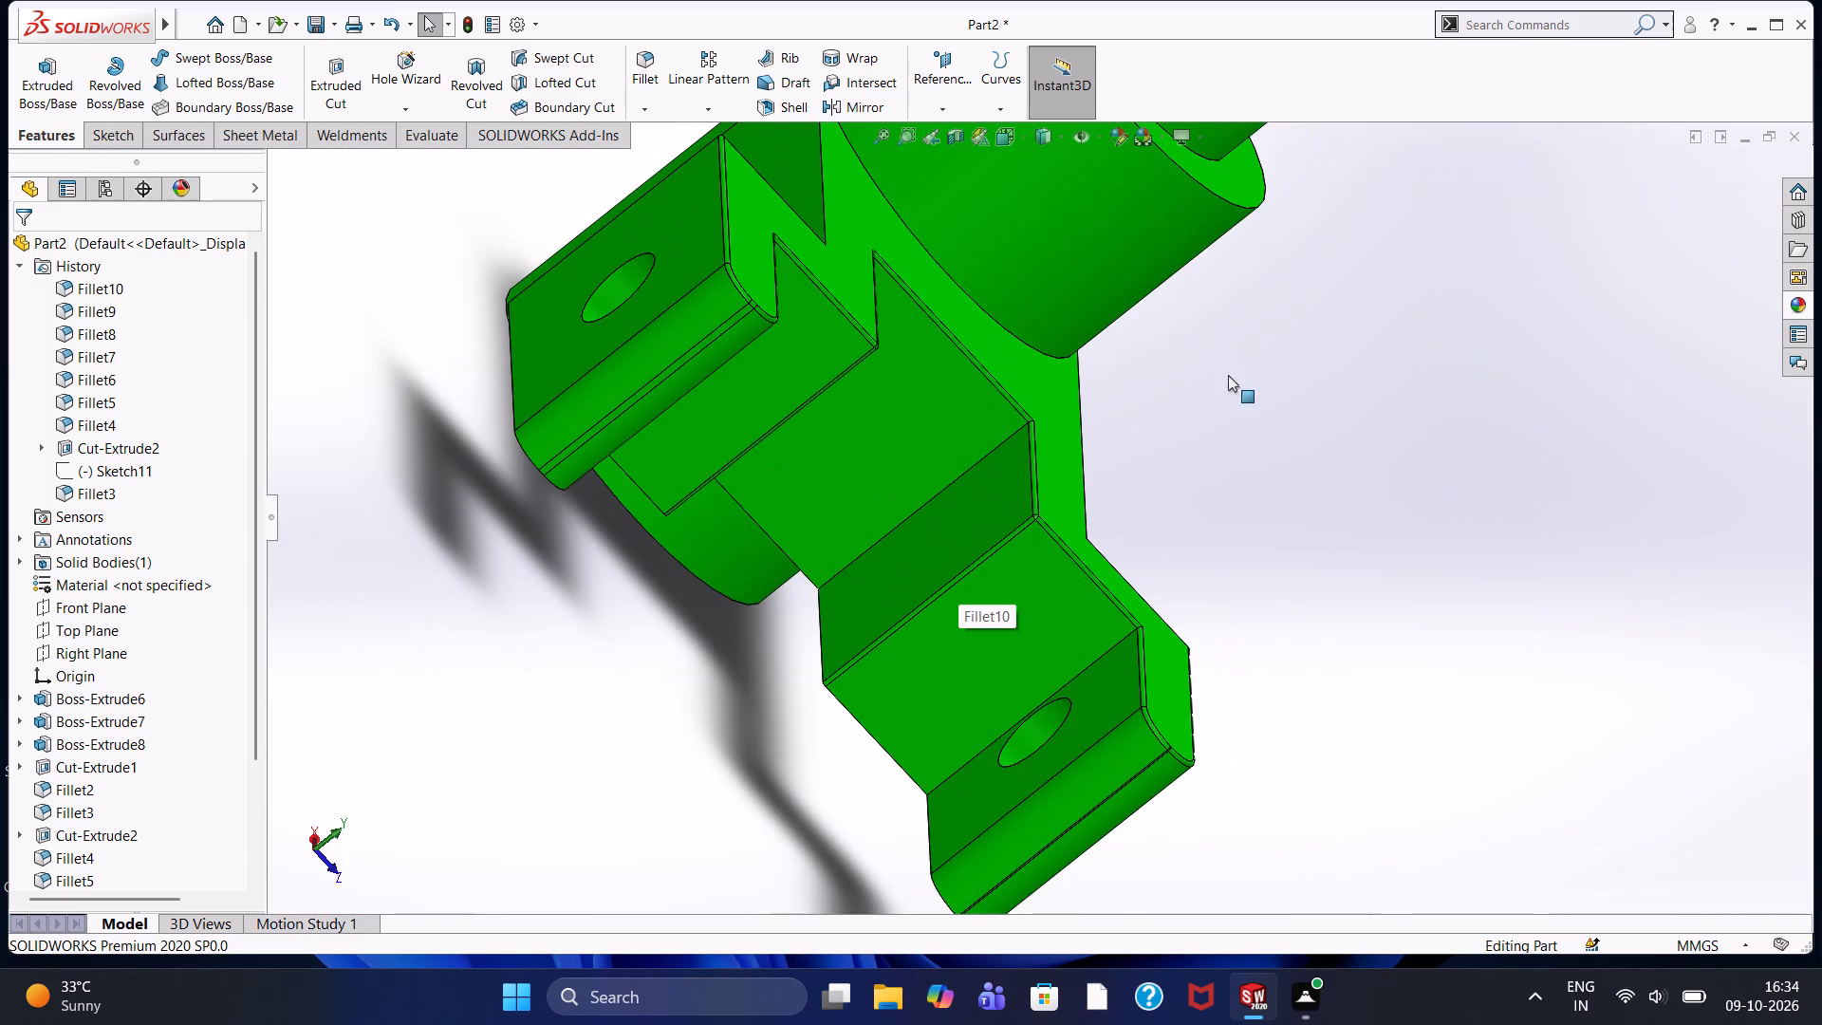
Fillet the bottom edge of the fork slot's closed end face with a 0.5 mm radius.
left_click(634, 71)
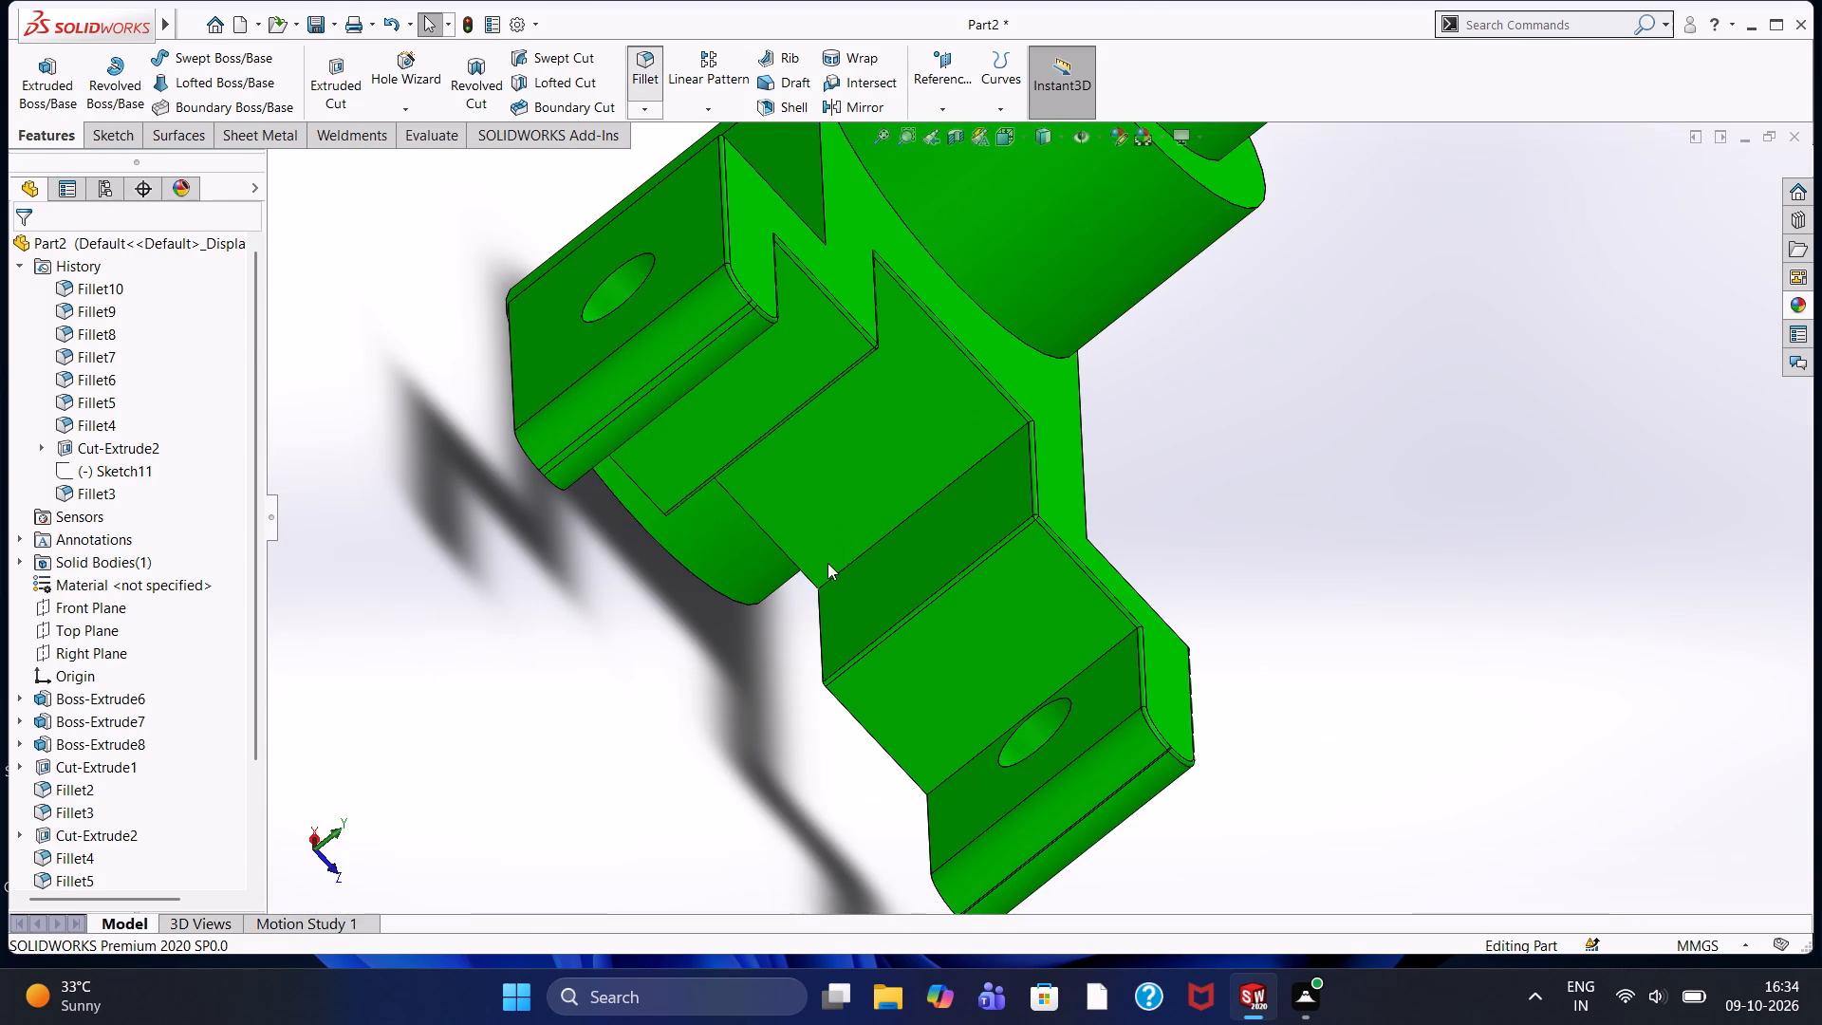
scroll(825, 574, "down", 8)
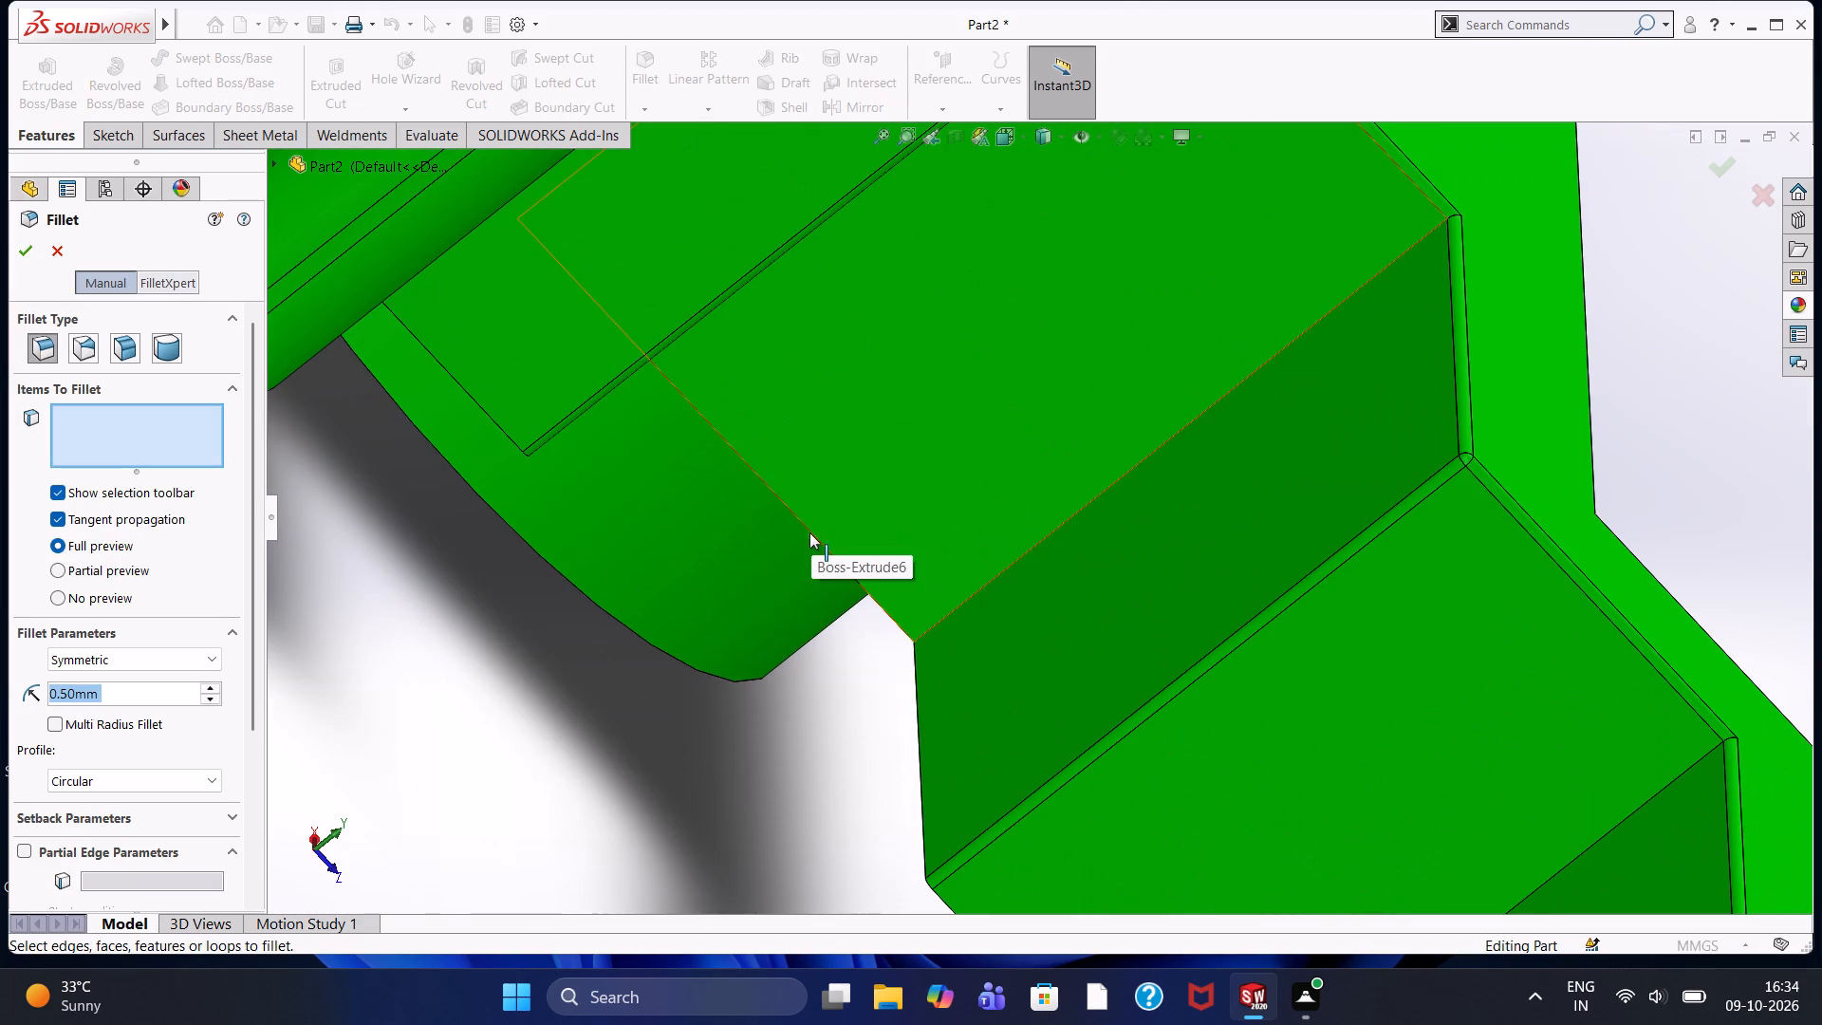
left_click(809, 534)
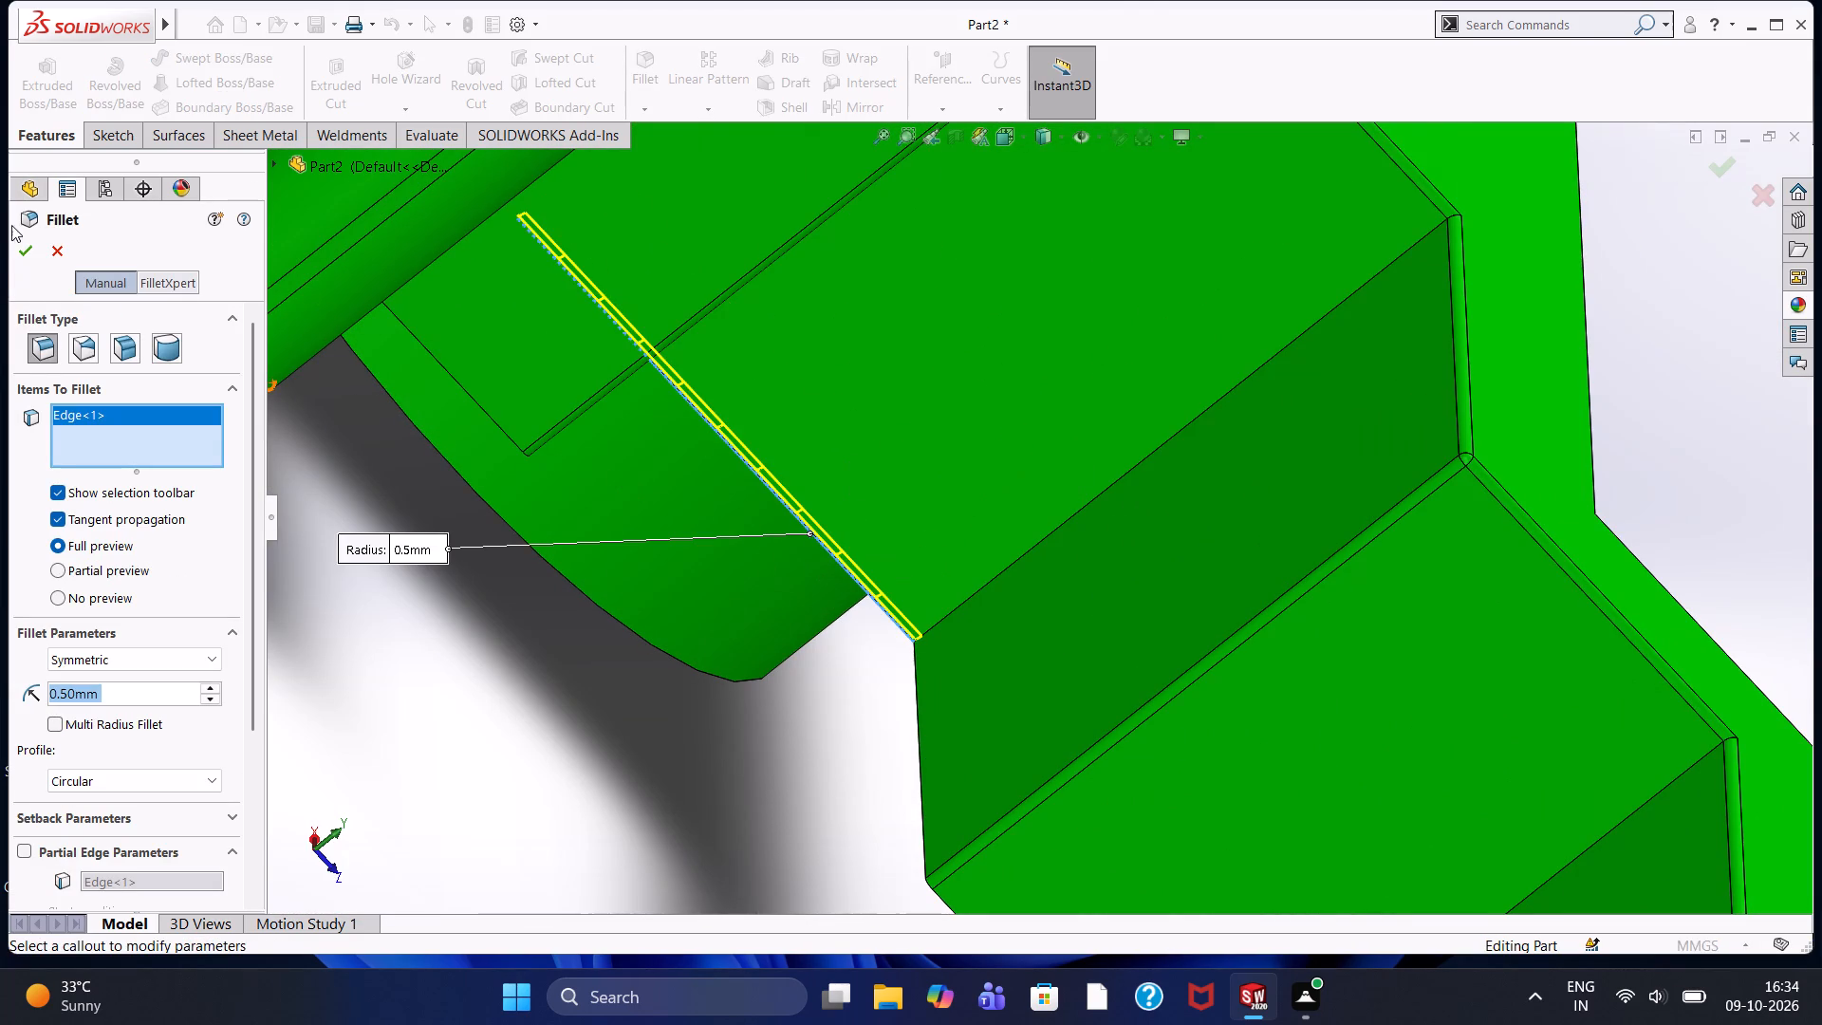
left_click(30, 245)
scroll(530, 512, "up", 2)
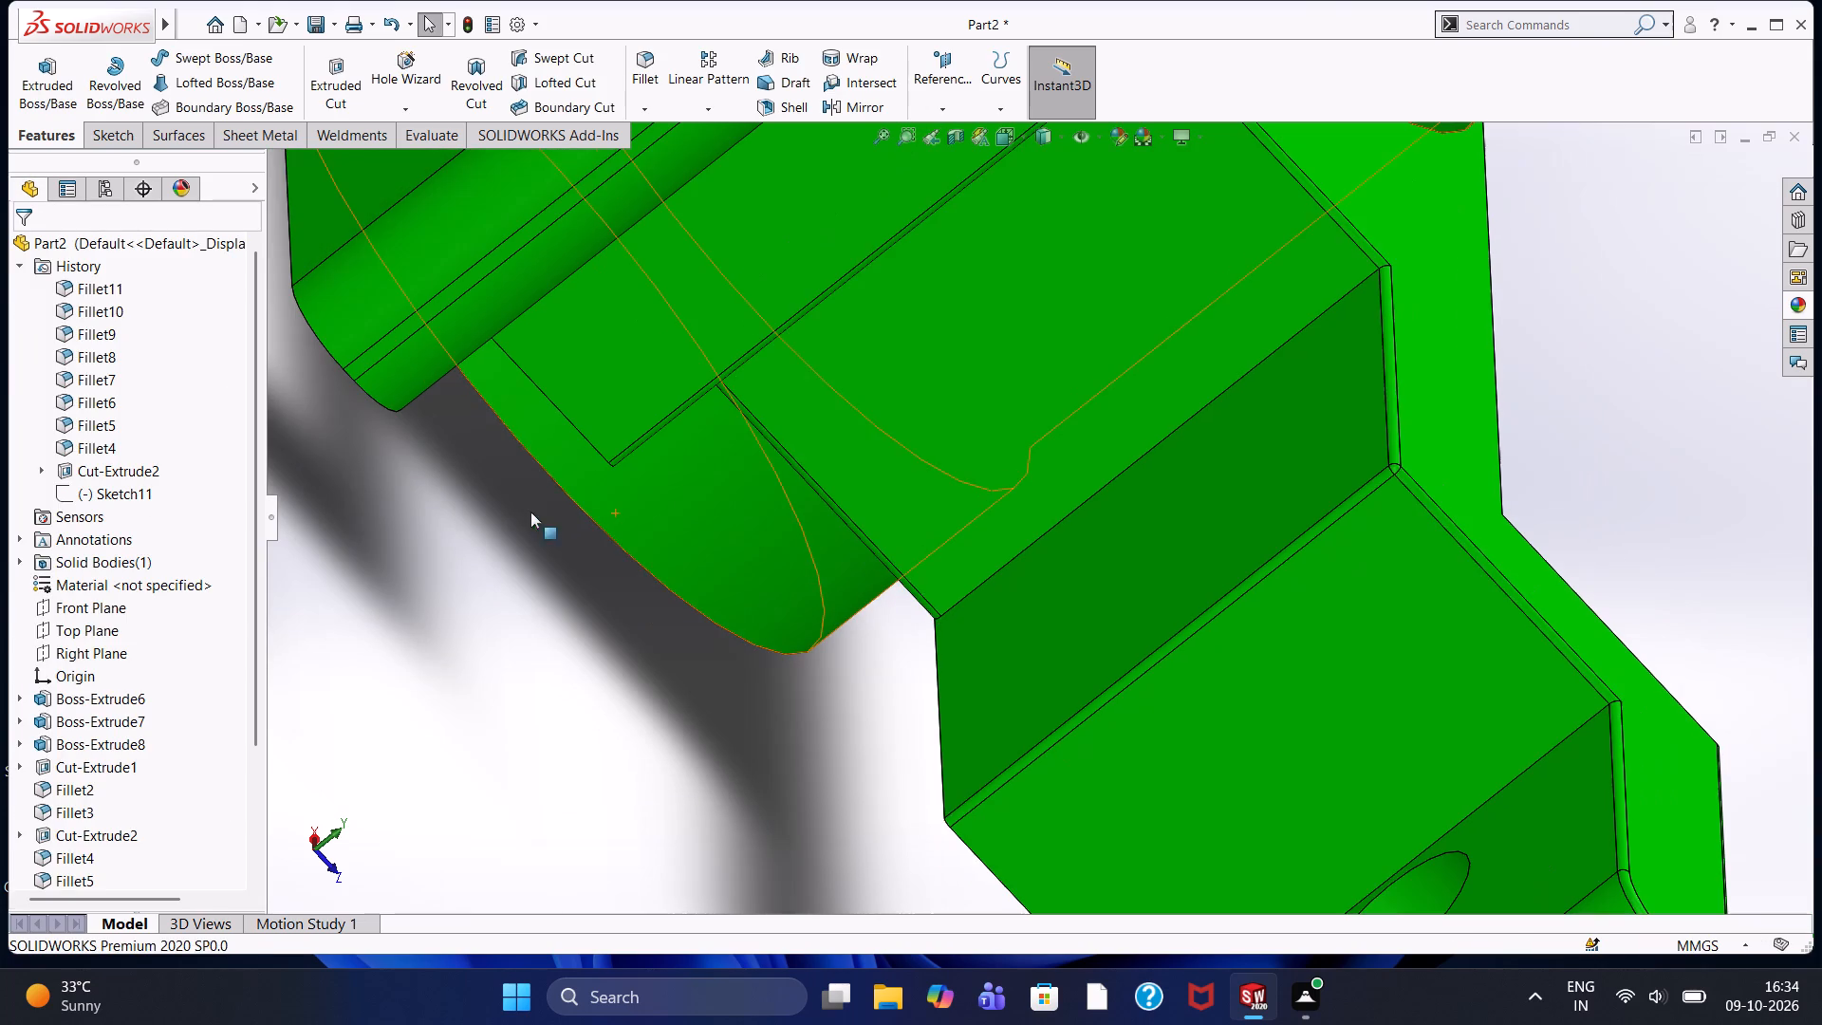
scroll(740, 698, "up", 2)
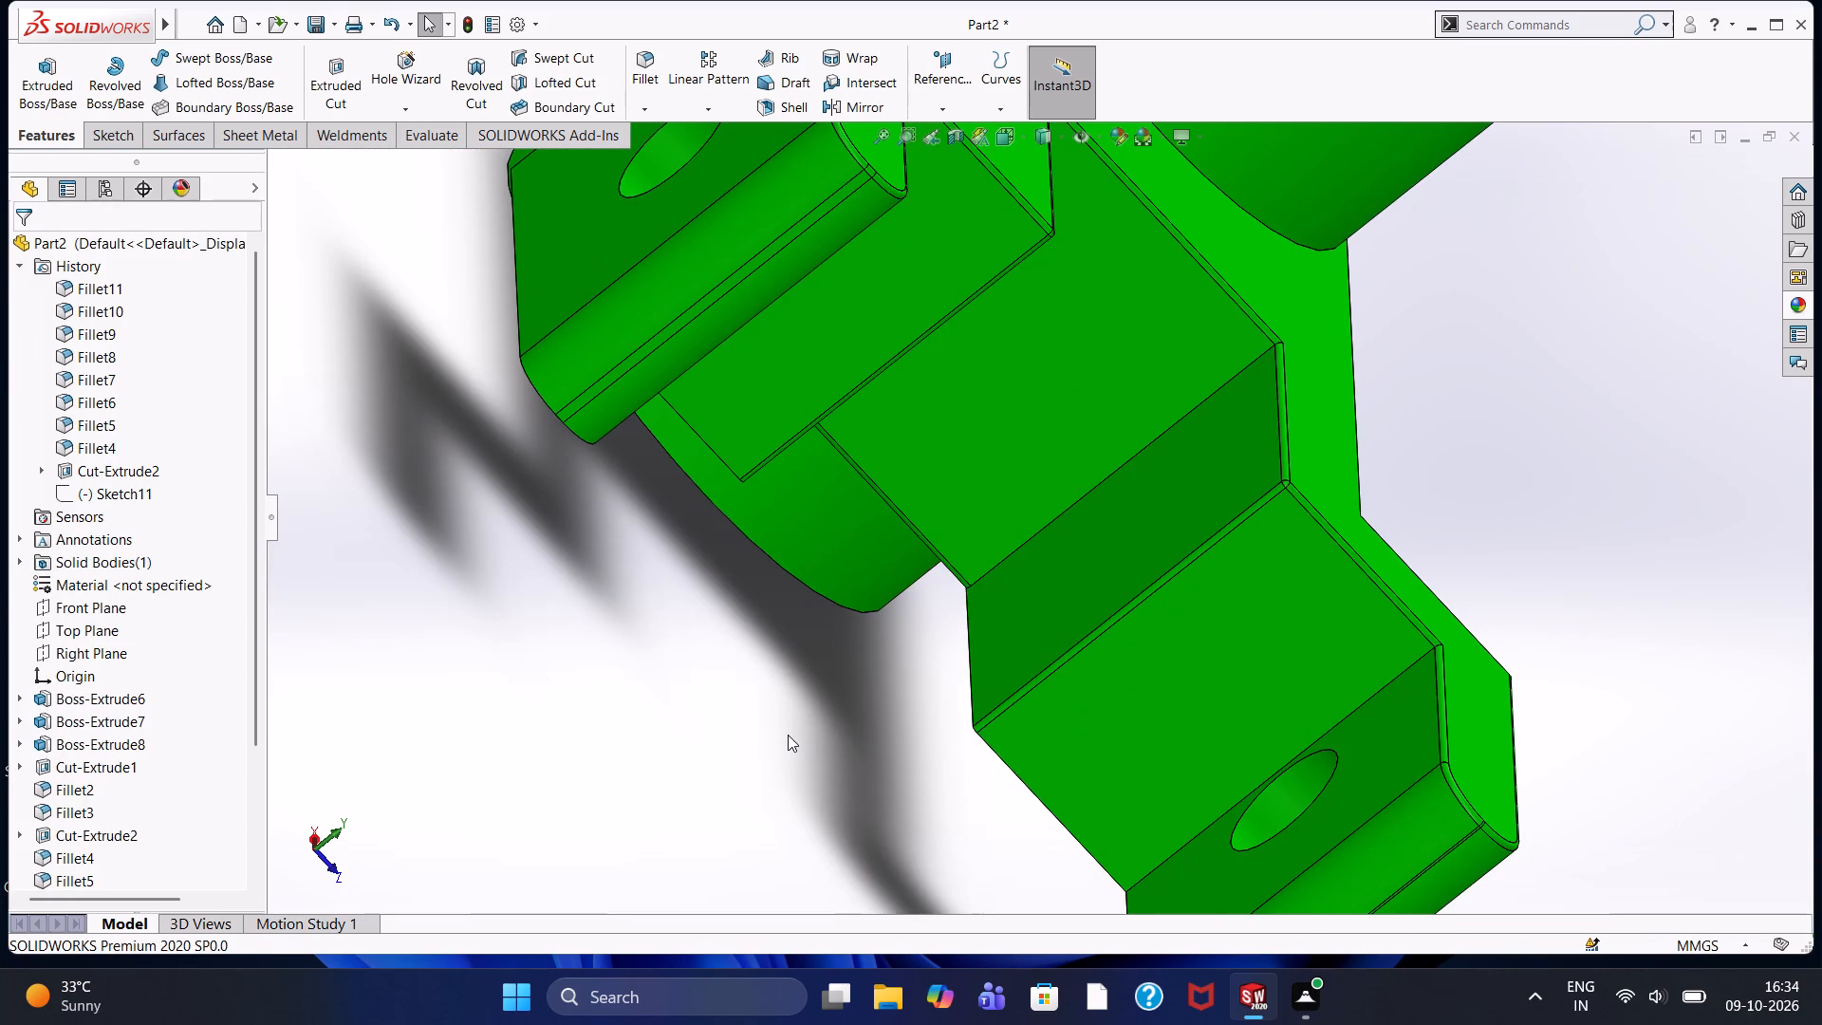
scroll(747, 743, "up", 1)
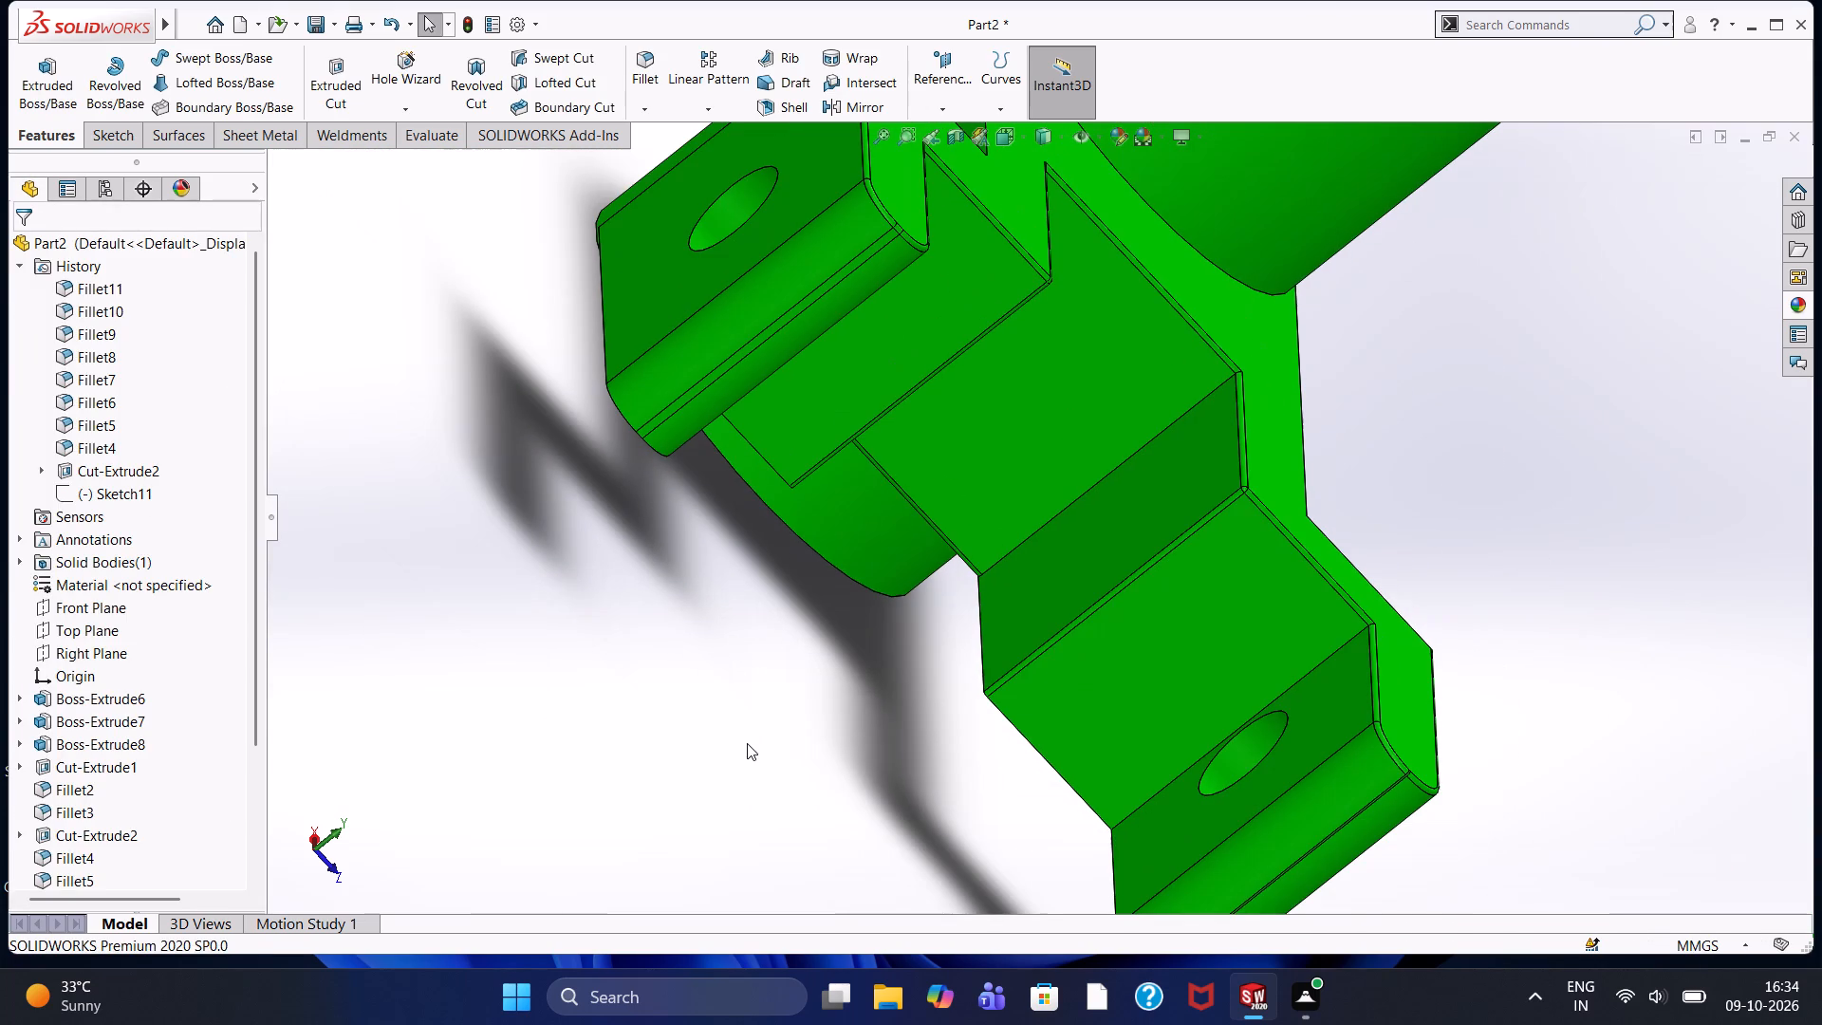
Fillet the bottom edge of the near arm's inner side face and adjoining step face with a 0.5 mm radius.
middle_click_drag(706, 748, 640, 637)
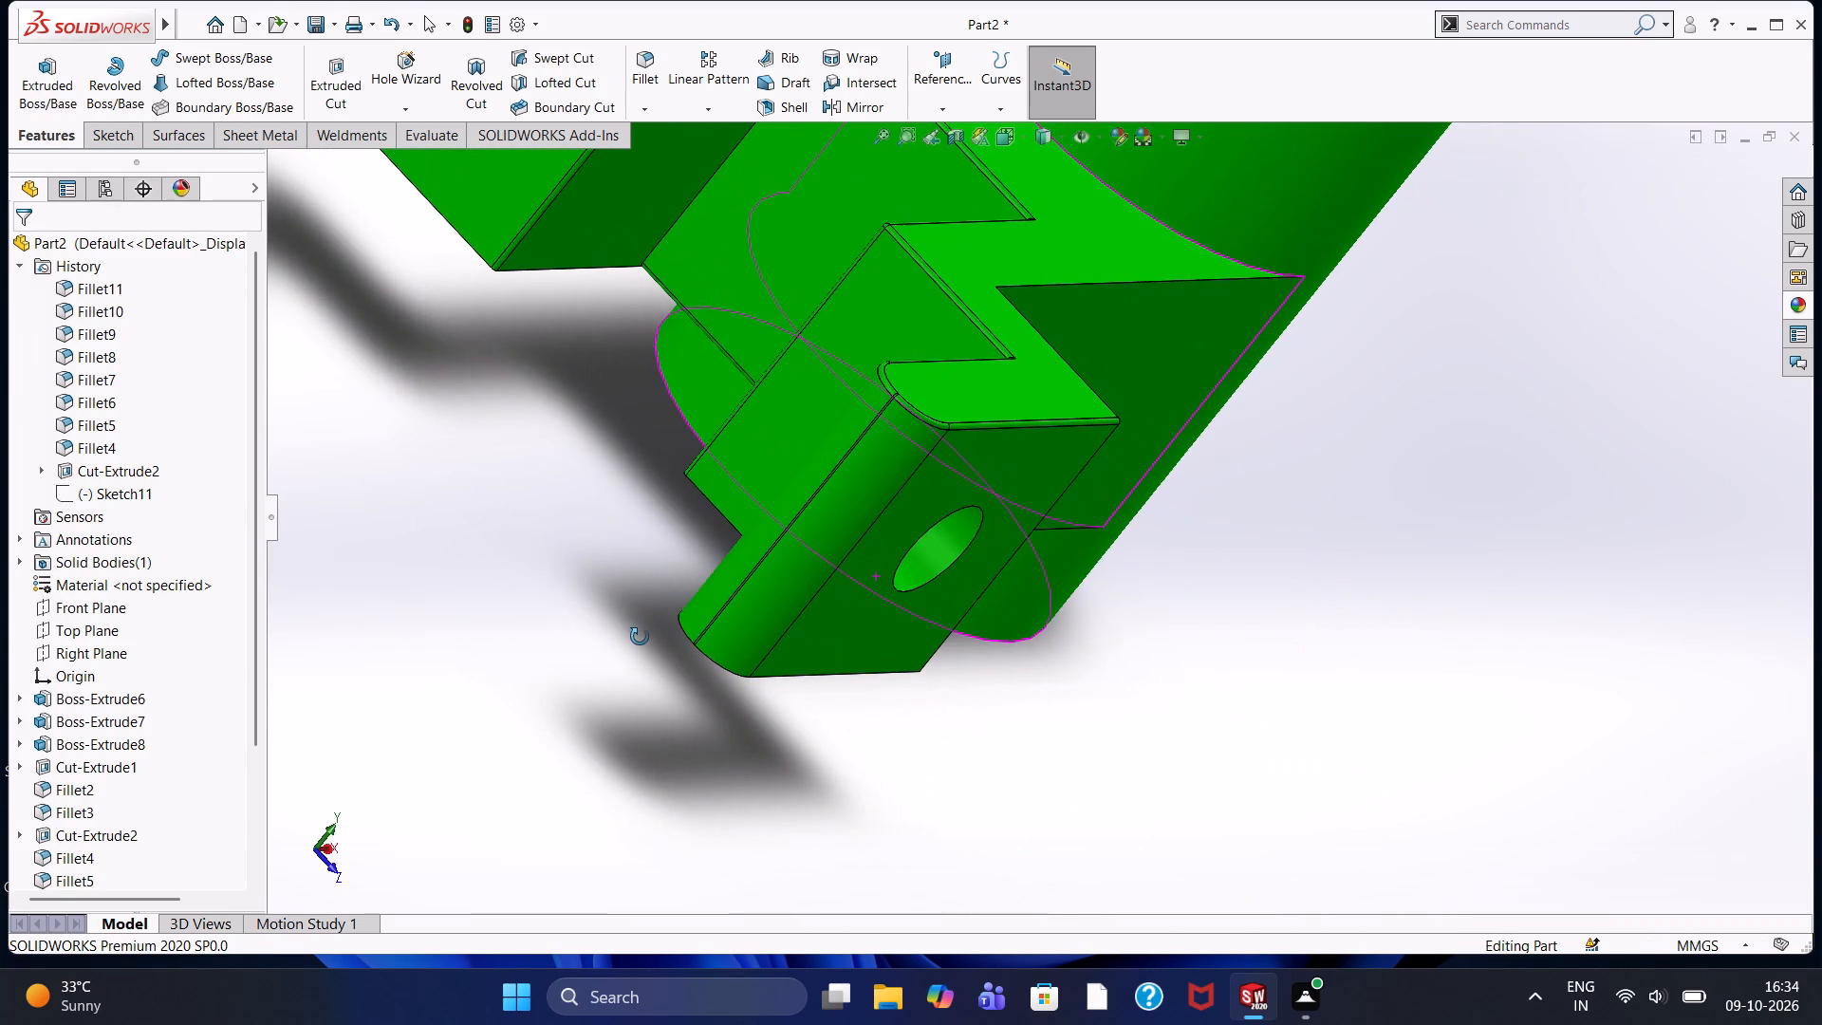
middle_click_drag(640, 637, 697, 683)
scroll(804, 666, "up", 2)
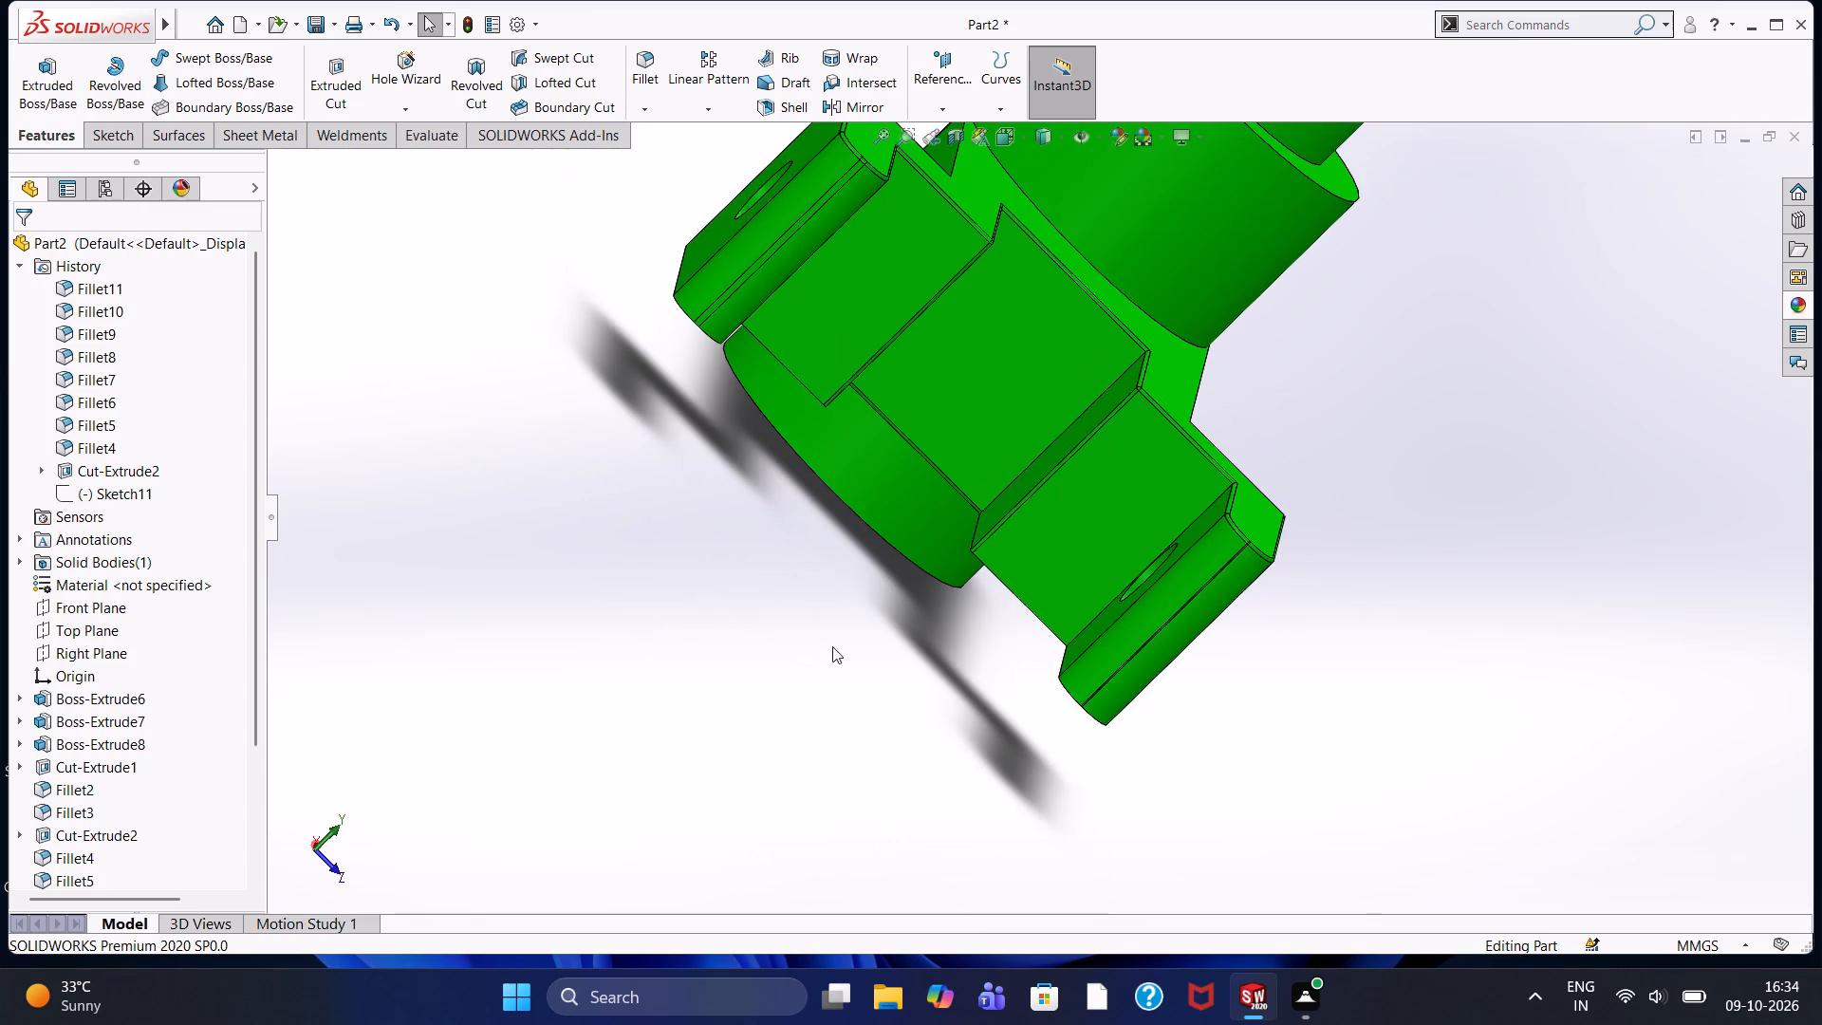
scroll(904, 615, "down", 5)
middle_click_drag(944, 589, 949, 706)
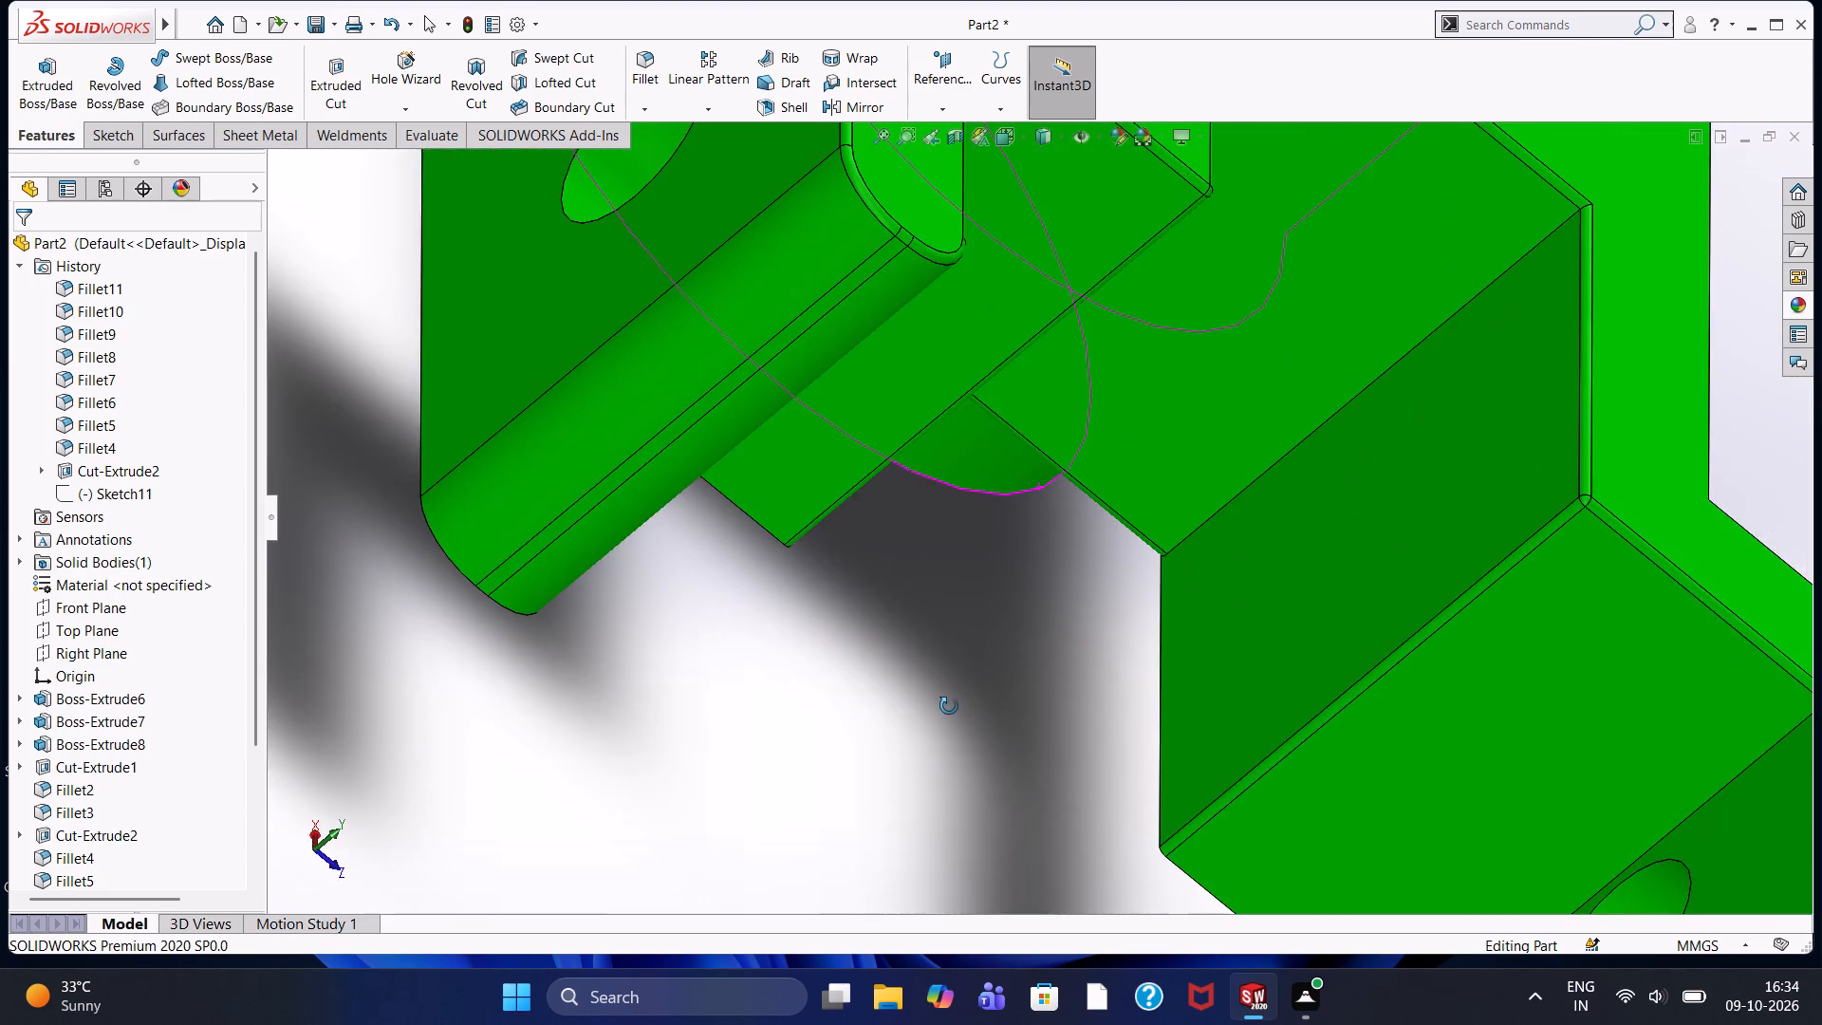
middle_click_drag(949, 706, 1023, 656)
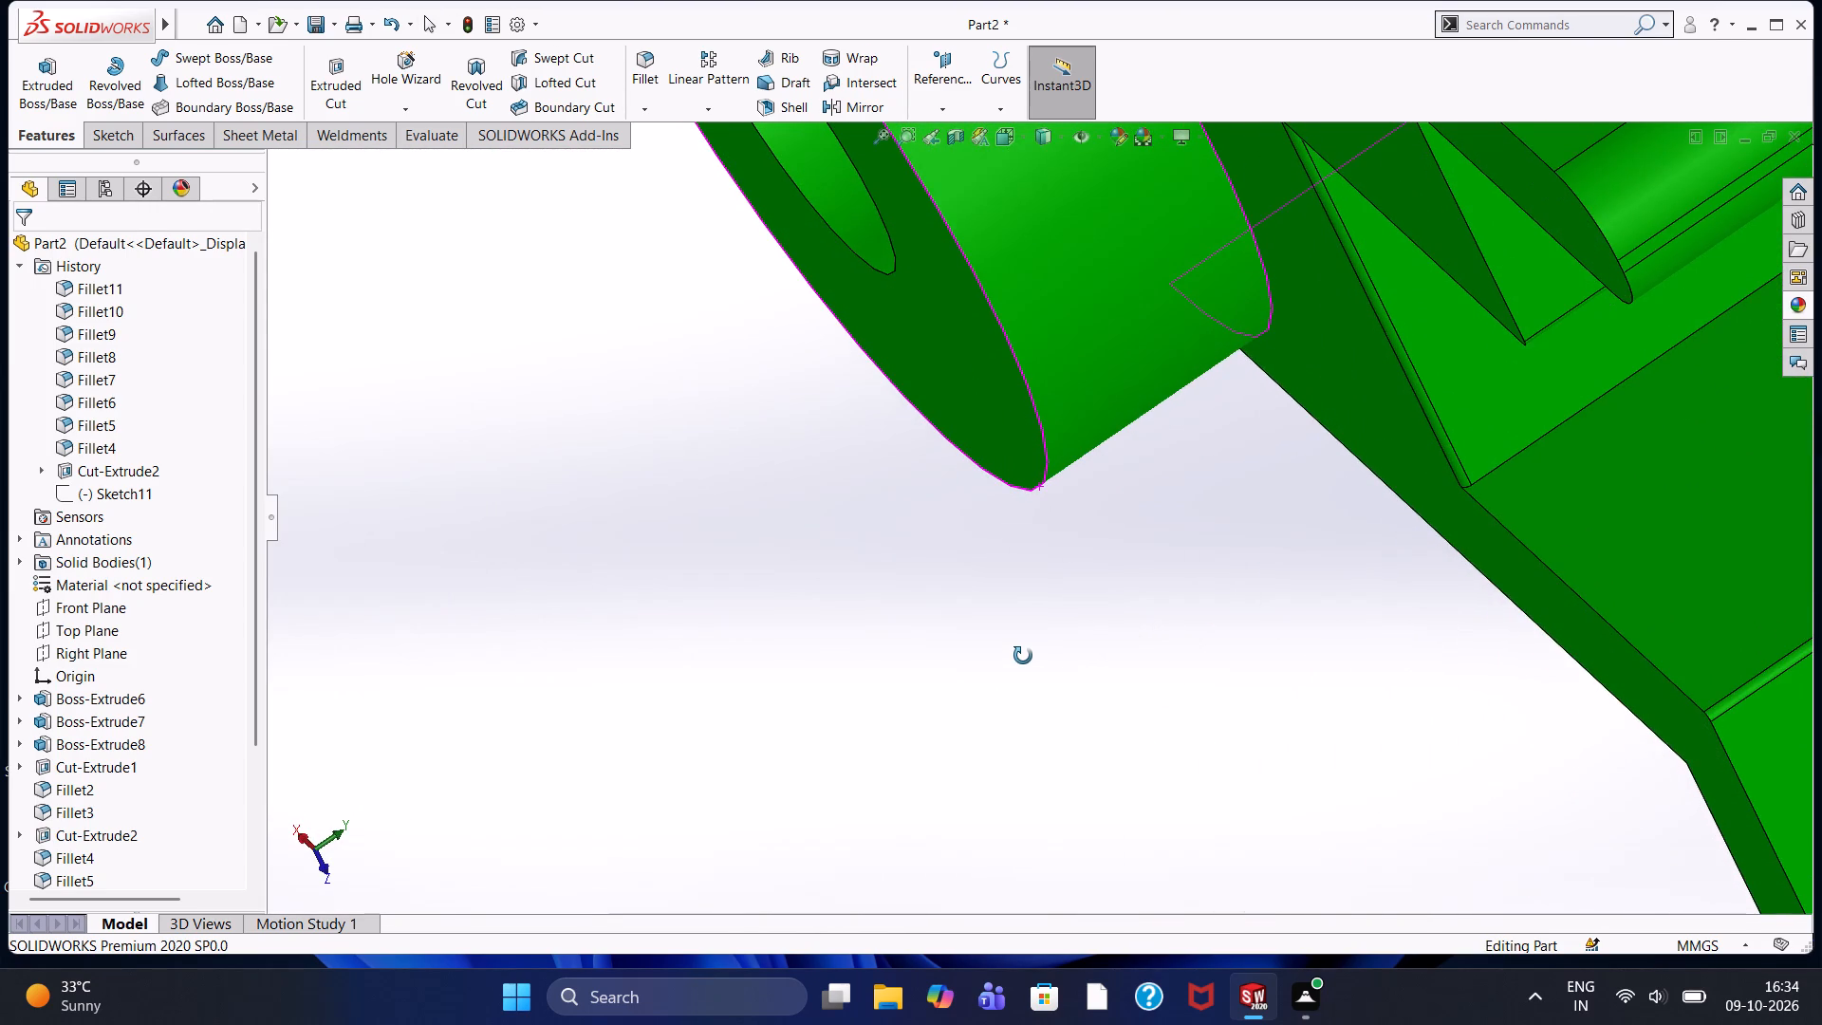
middle_click_drag(1023, 656, 1005, 674)
scroll(1005, 674, "down", 1)
scroll(1563, 645, "up", 2)
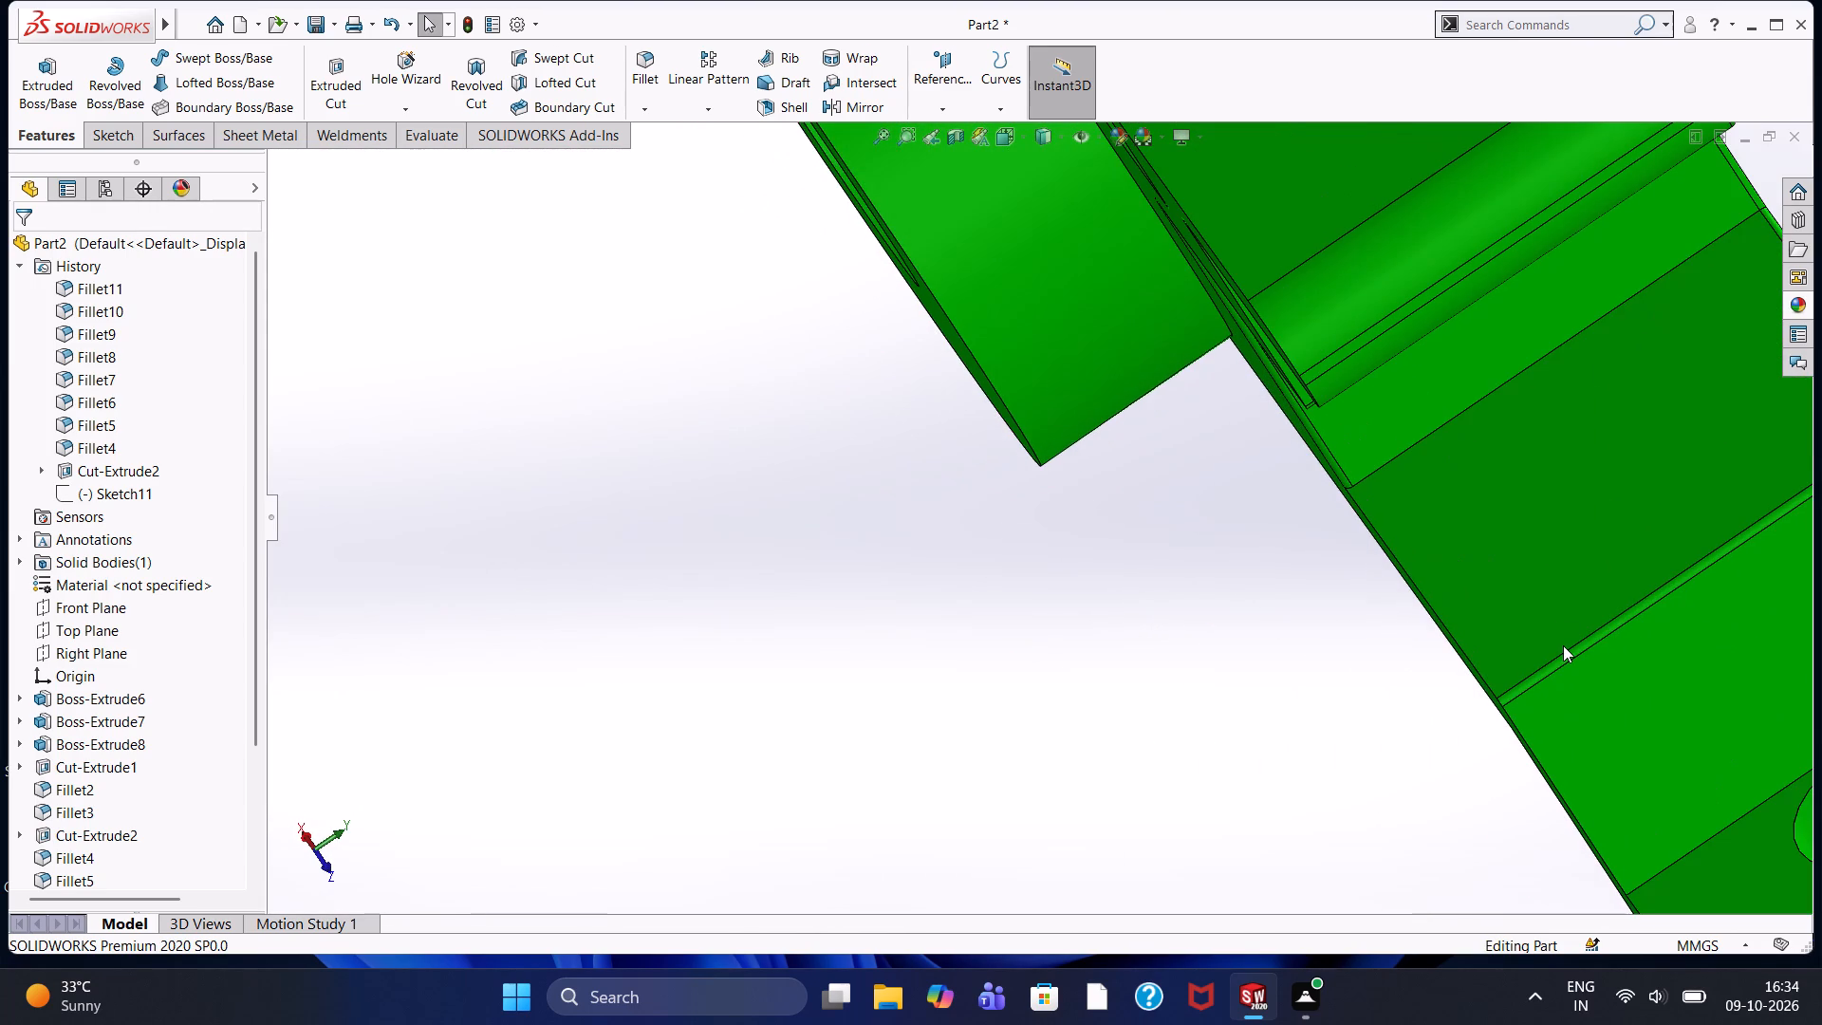
left_click(645, 67)
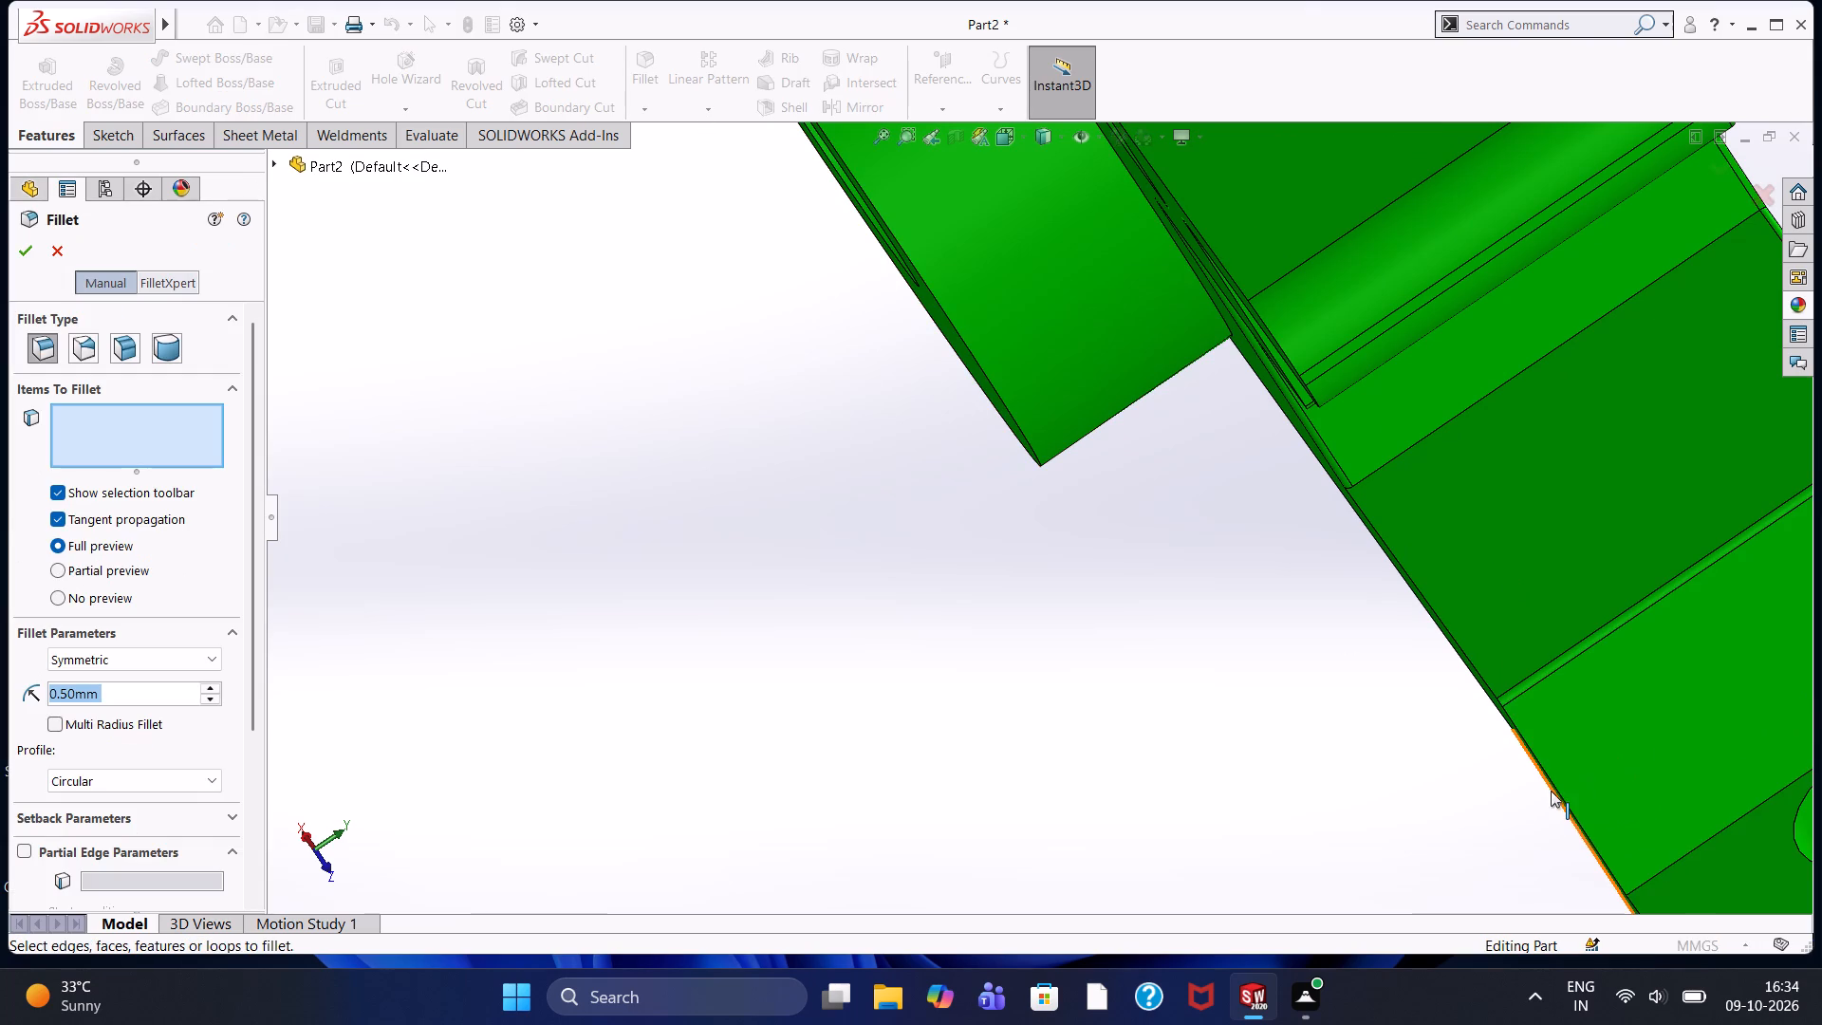
middle_click_drag(1350, 741, 1316, 759)
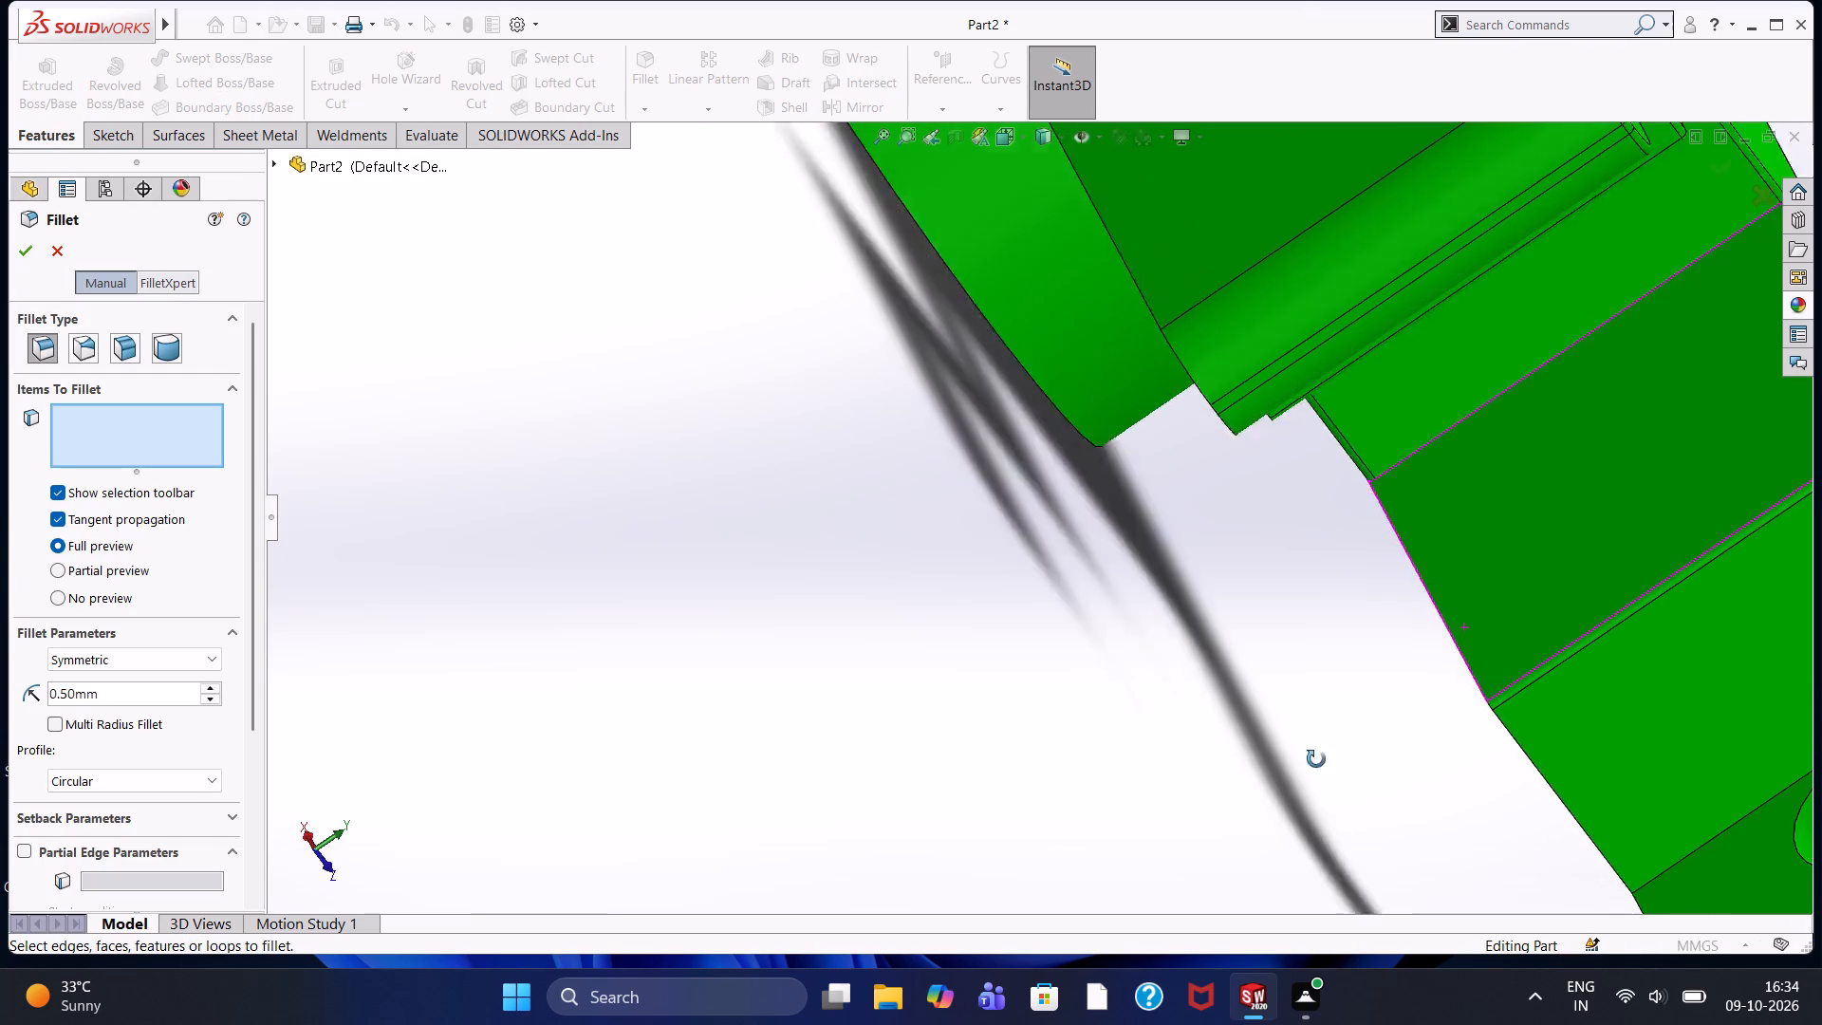
middle_click_drag(1316, 759, 1297, 860)
scroll(1526, 832, "up", 3)
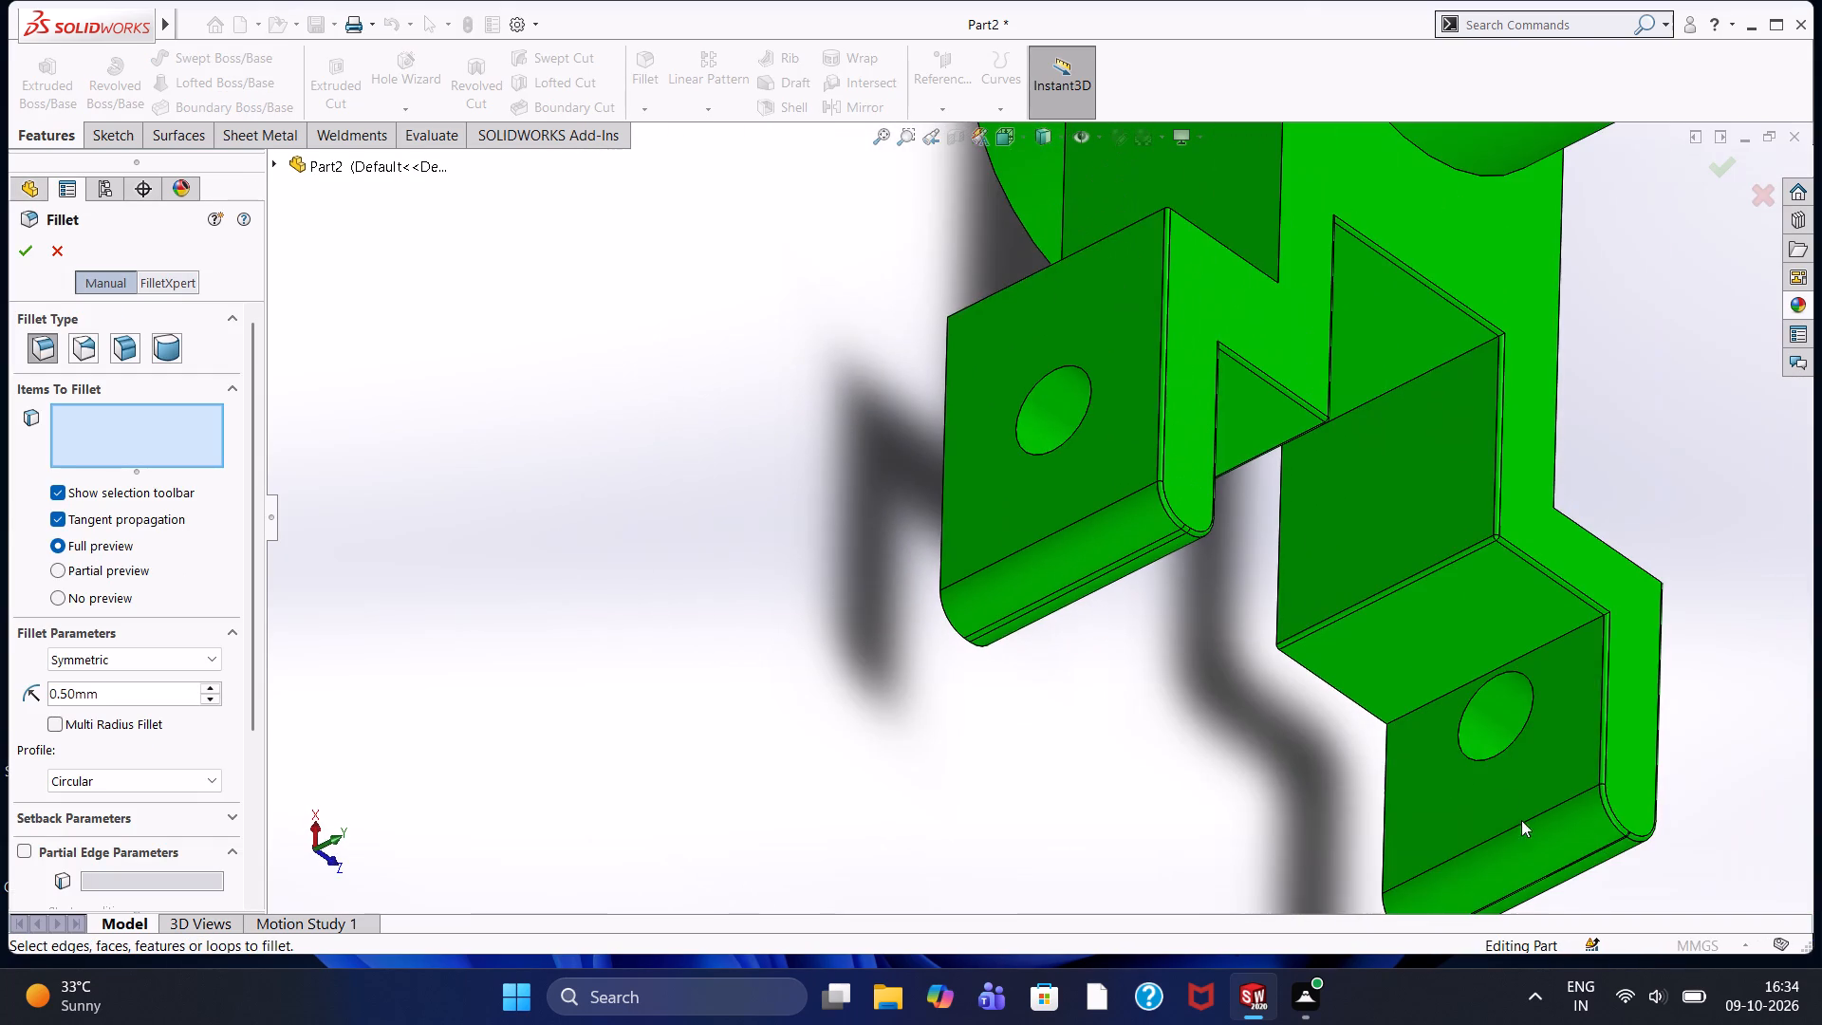
scroll(1359, 748, "down", 3)
scroll(1233, 649, "up", 1)
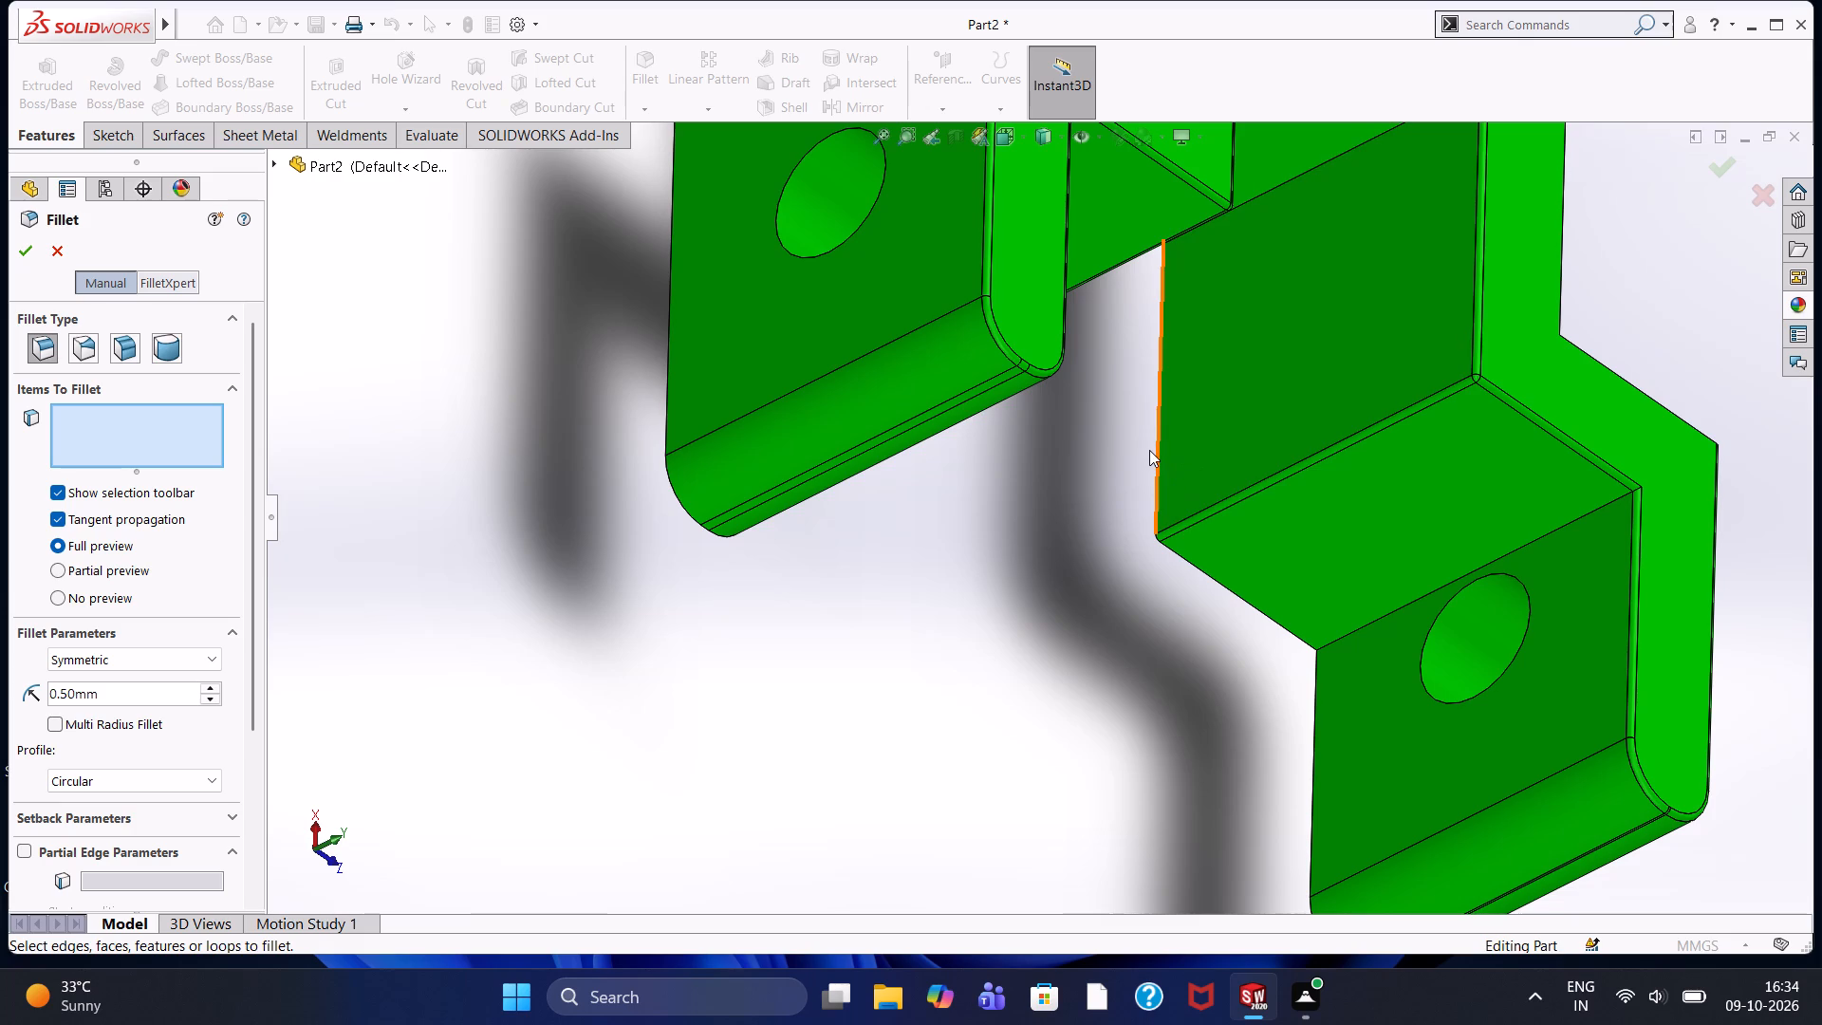
left_click(1155, 461)
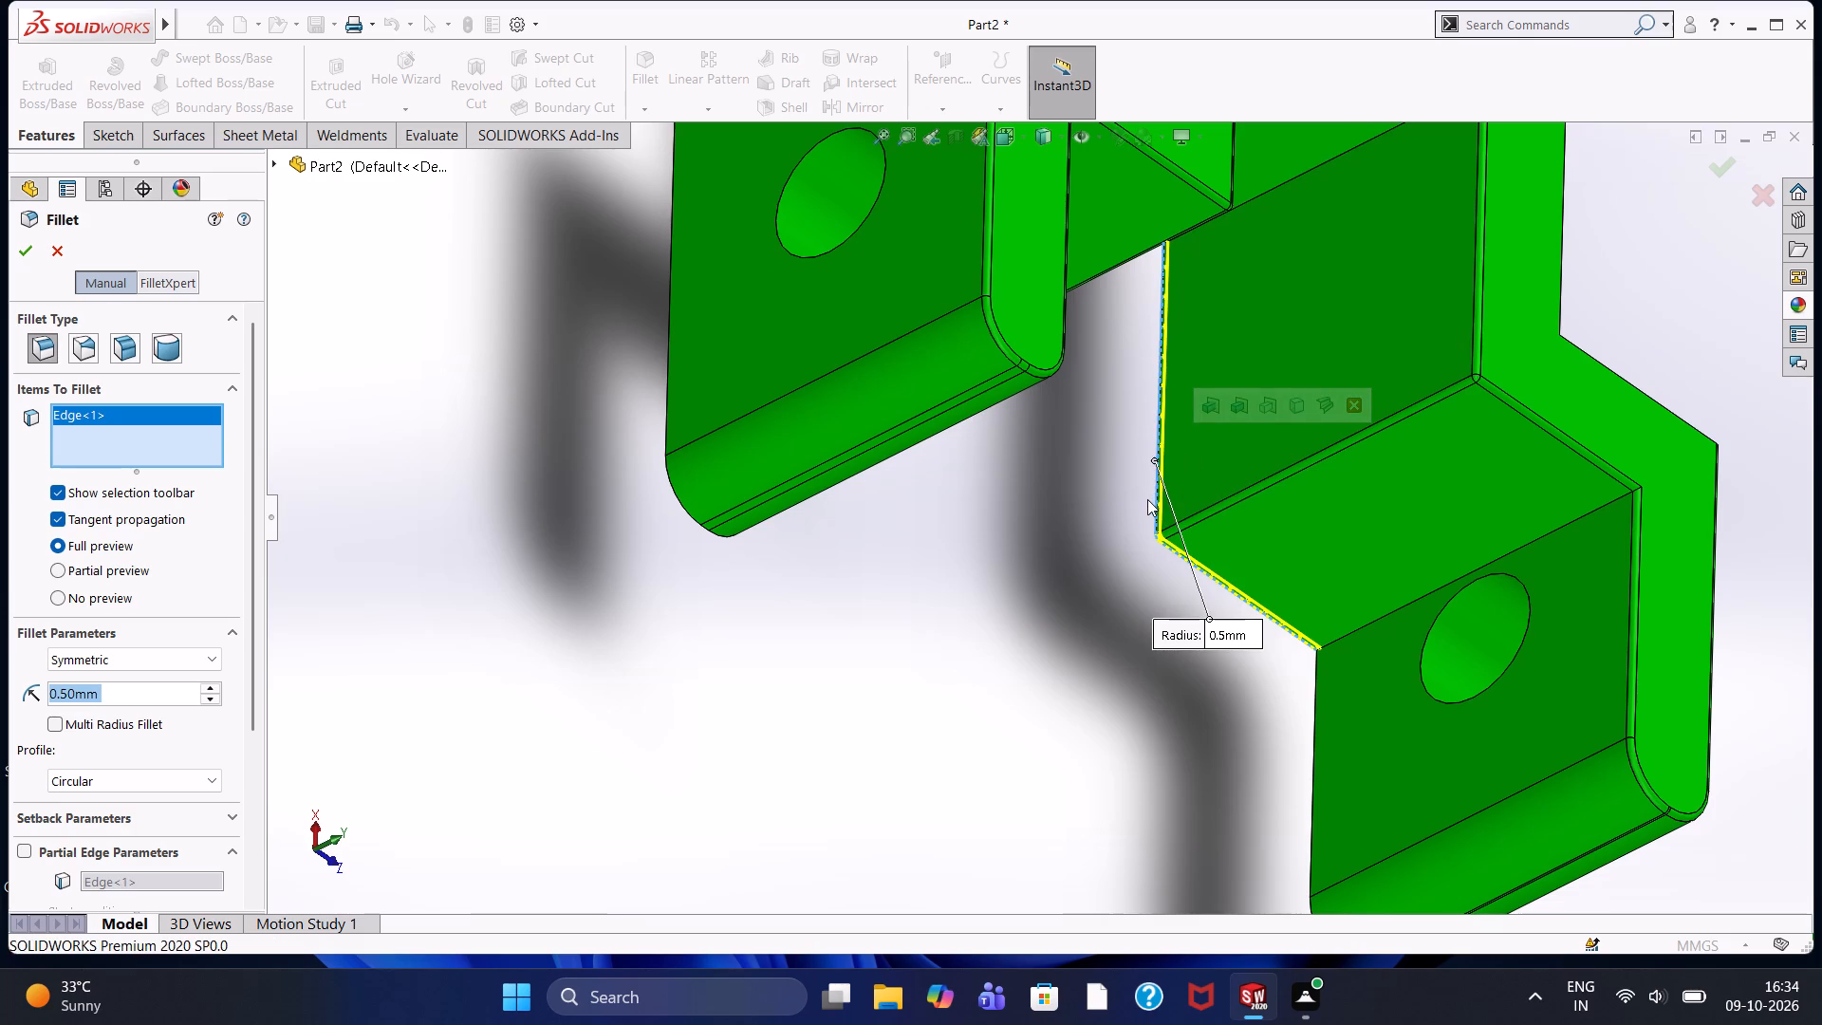
left_click(29, 250)
left_click(1032, 698)
Fillet the bottom edge of the far arm's inner side face and adjoining step face with a 0.5 mm radius.
middle_click_drag(1045, 695, 1045, 694)
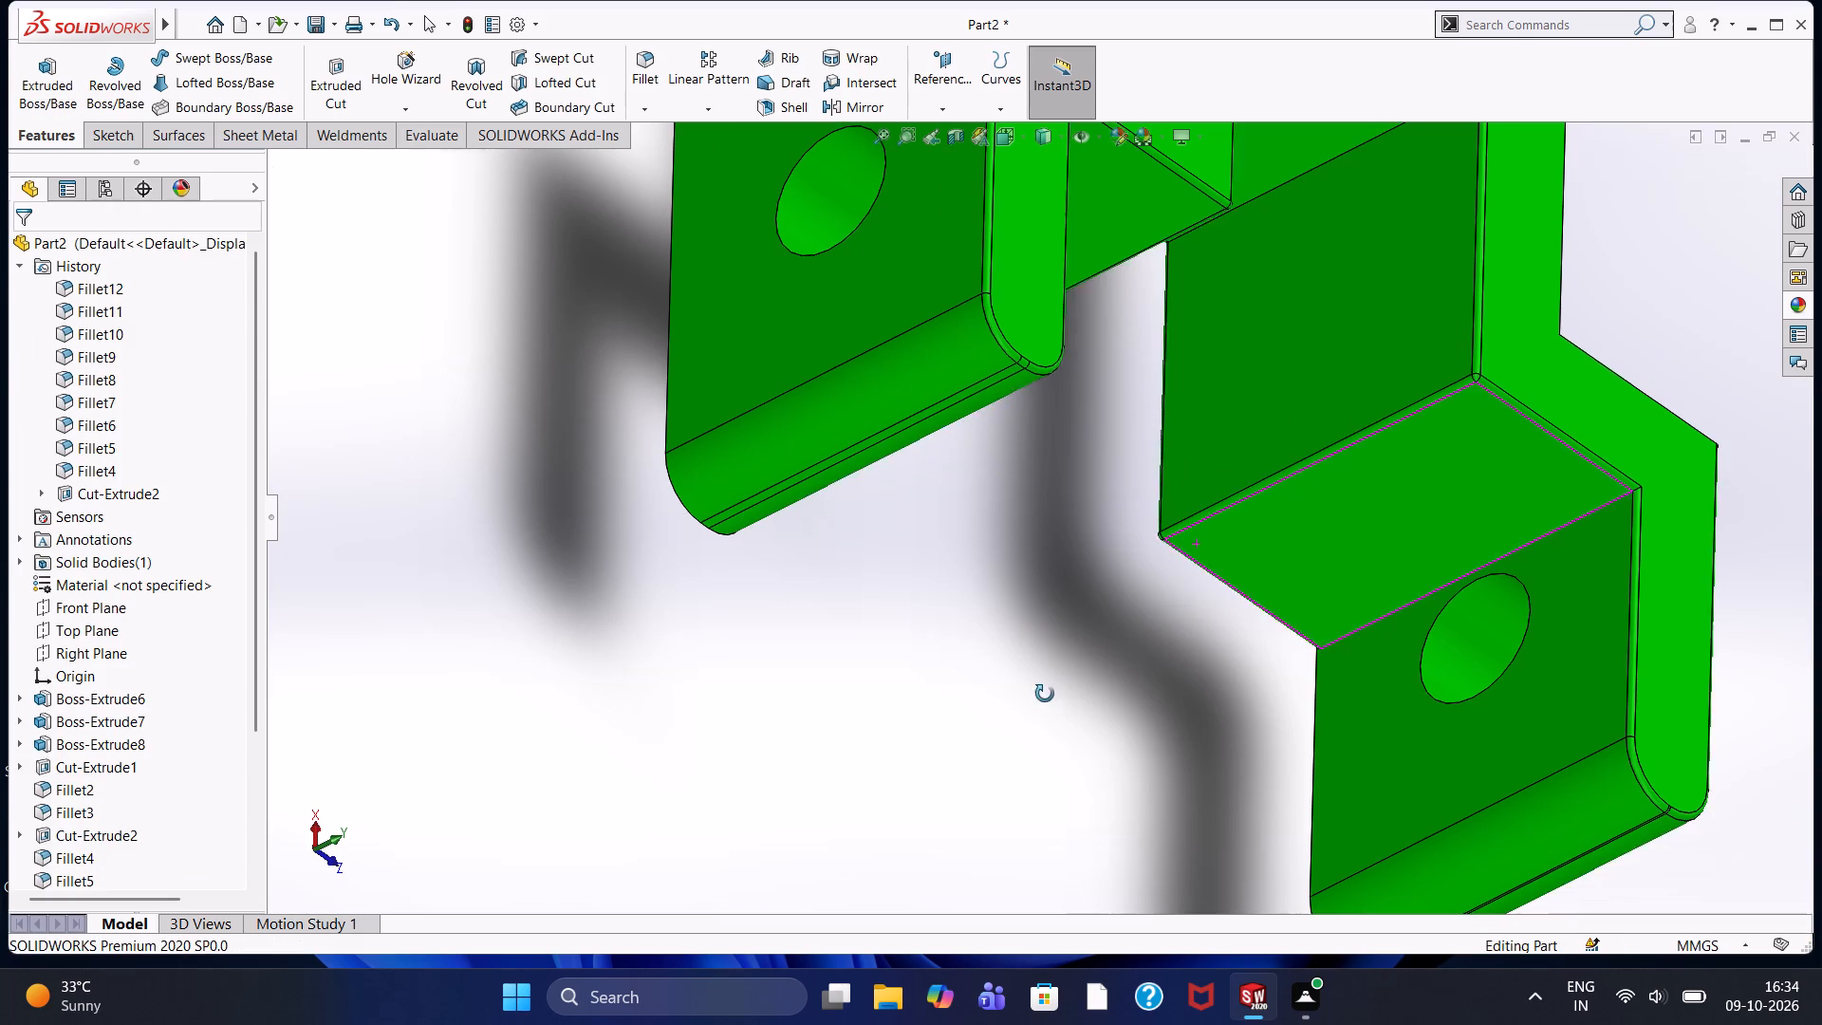
middle_click_drag(1045, 694, 940, 522)
scroll(953, 471, "up", 1)
middle_click_drag(953, 471, 953, 413)
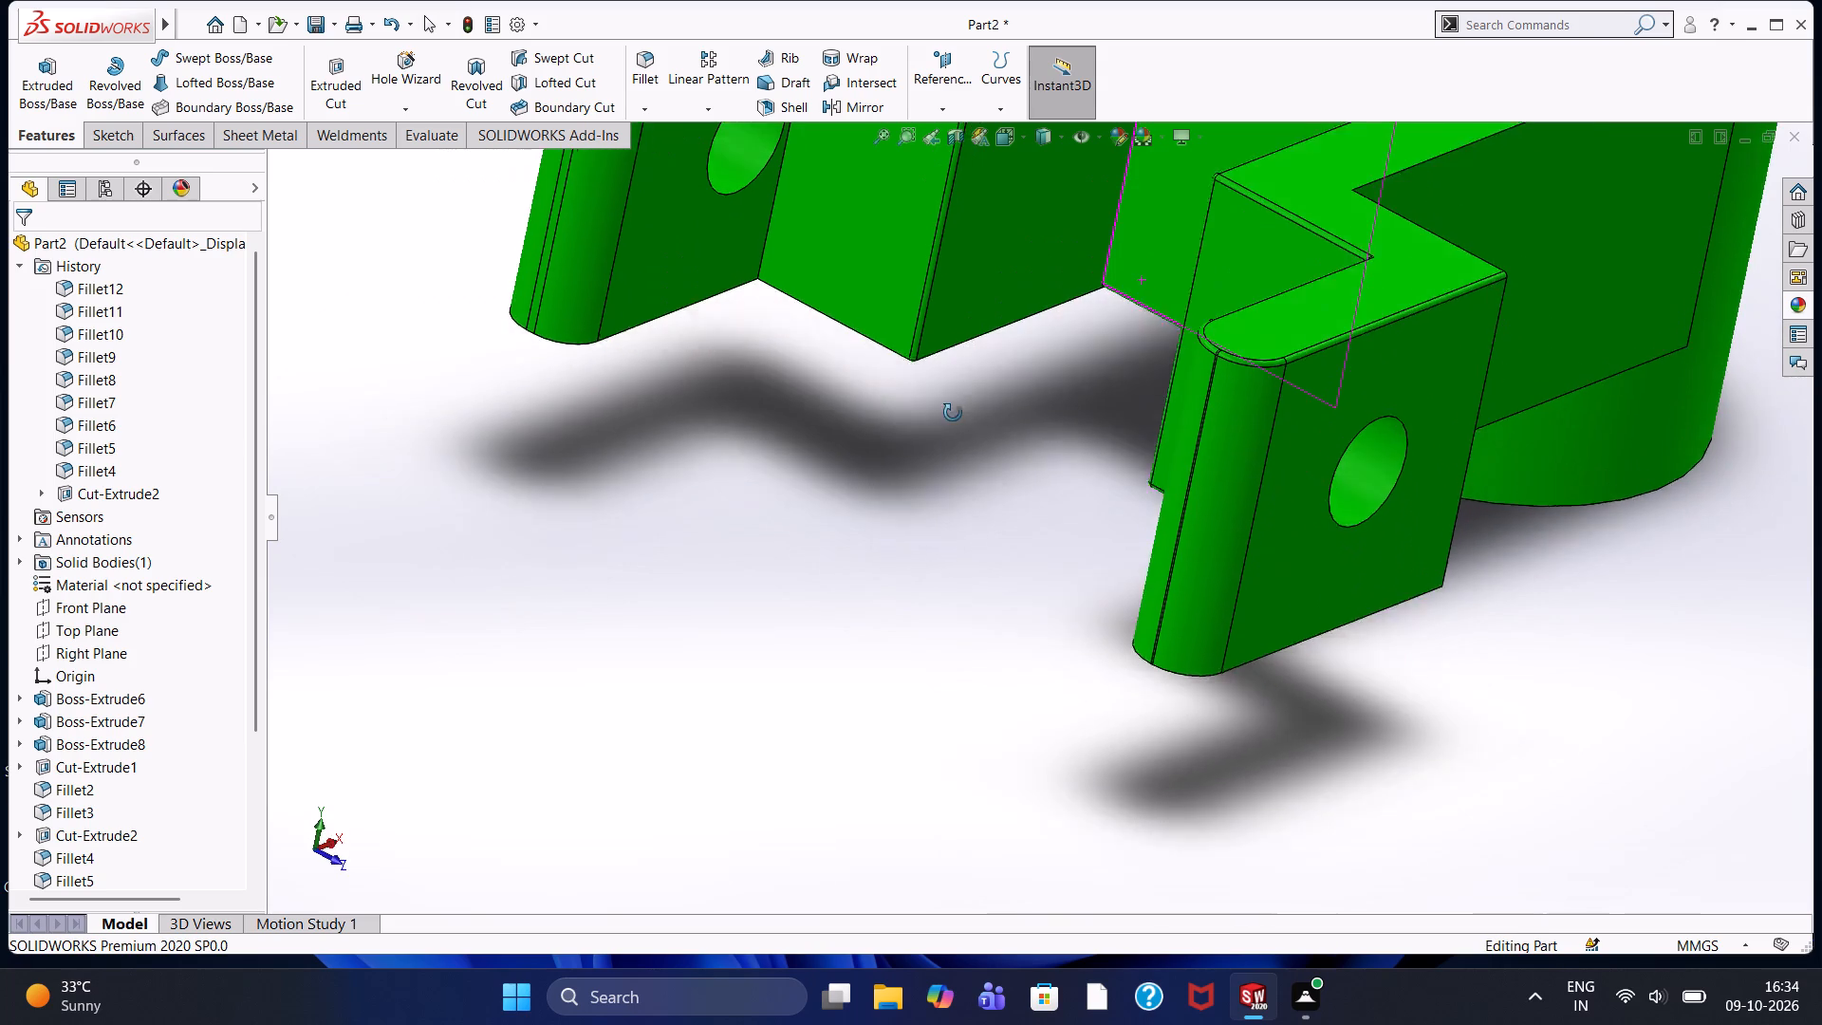
middle_click_drag(953, 413, 968, 502)
scroll(980, 467, "up", 2)
scroll(1042, 387, "down", 1)
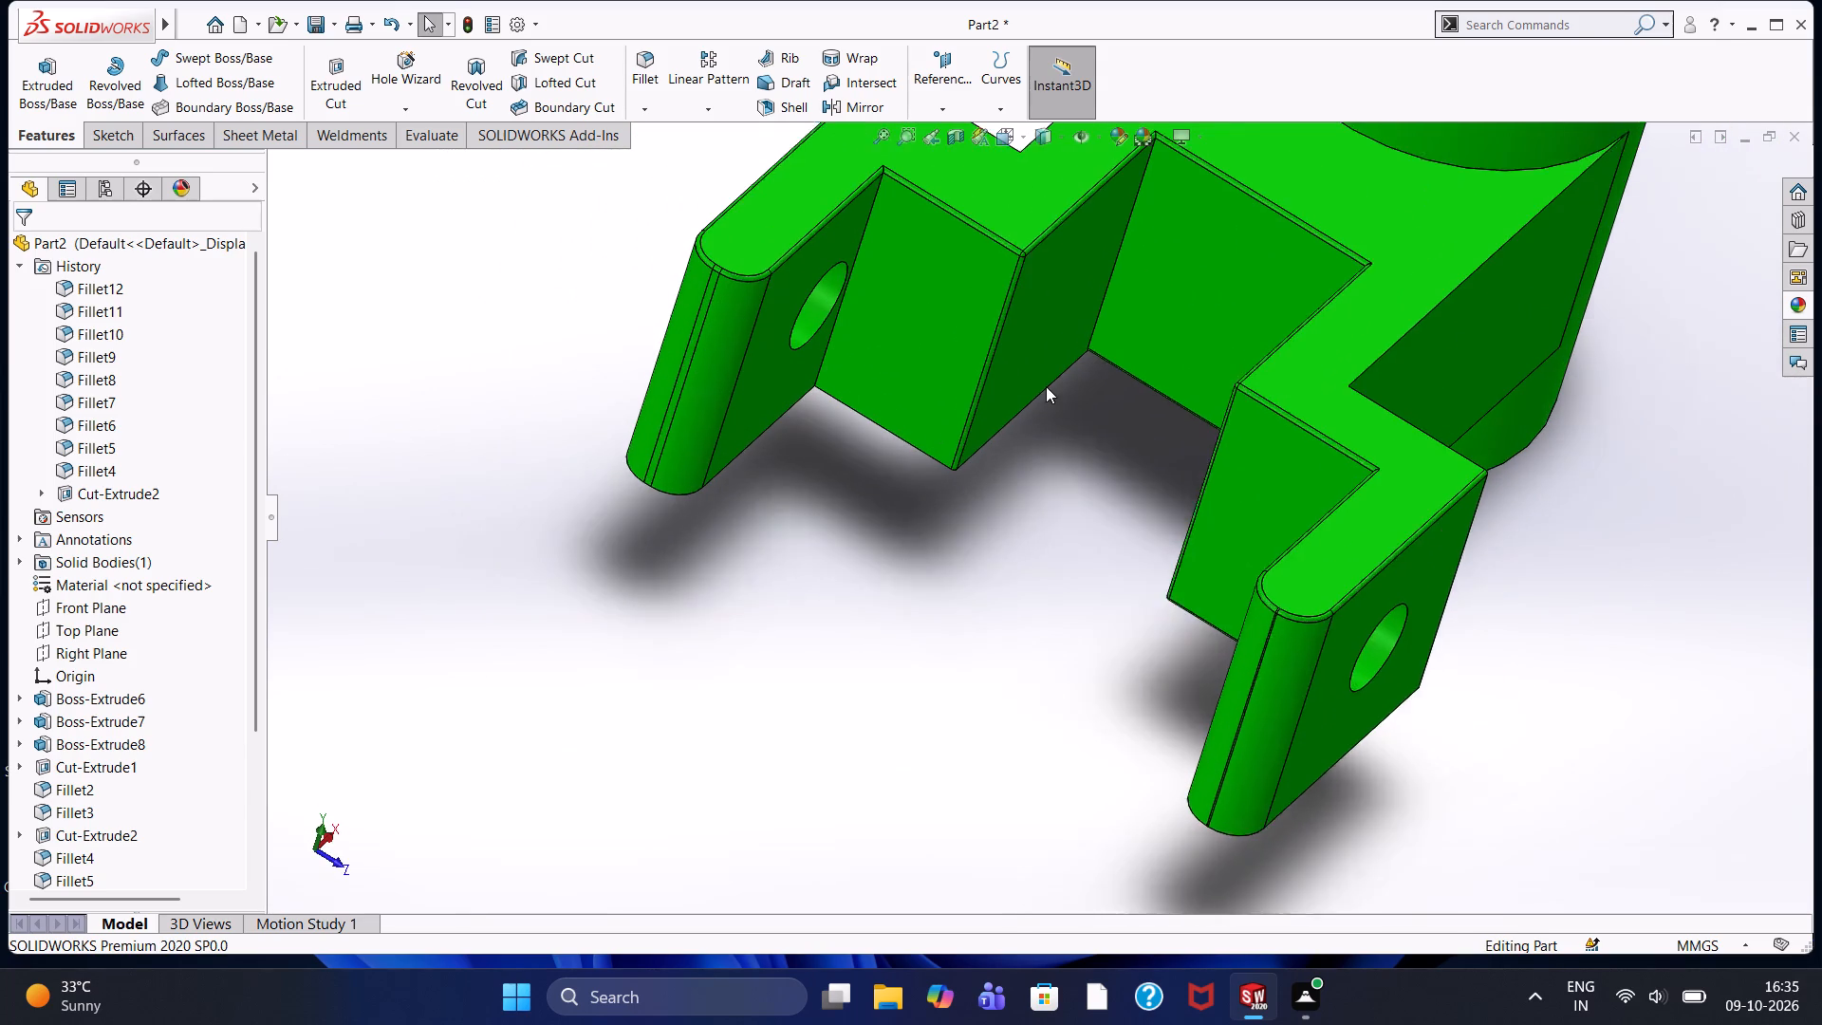
scroll(1046, 386, "down", 2)
middle_click_drag(1061, 468, 1026, 188)
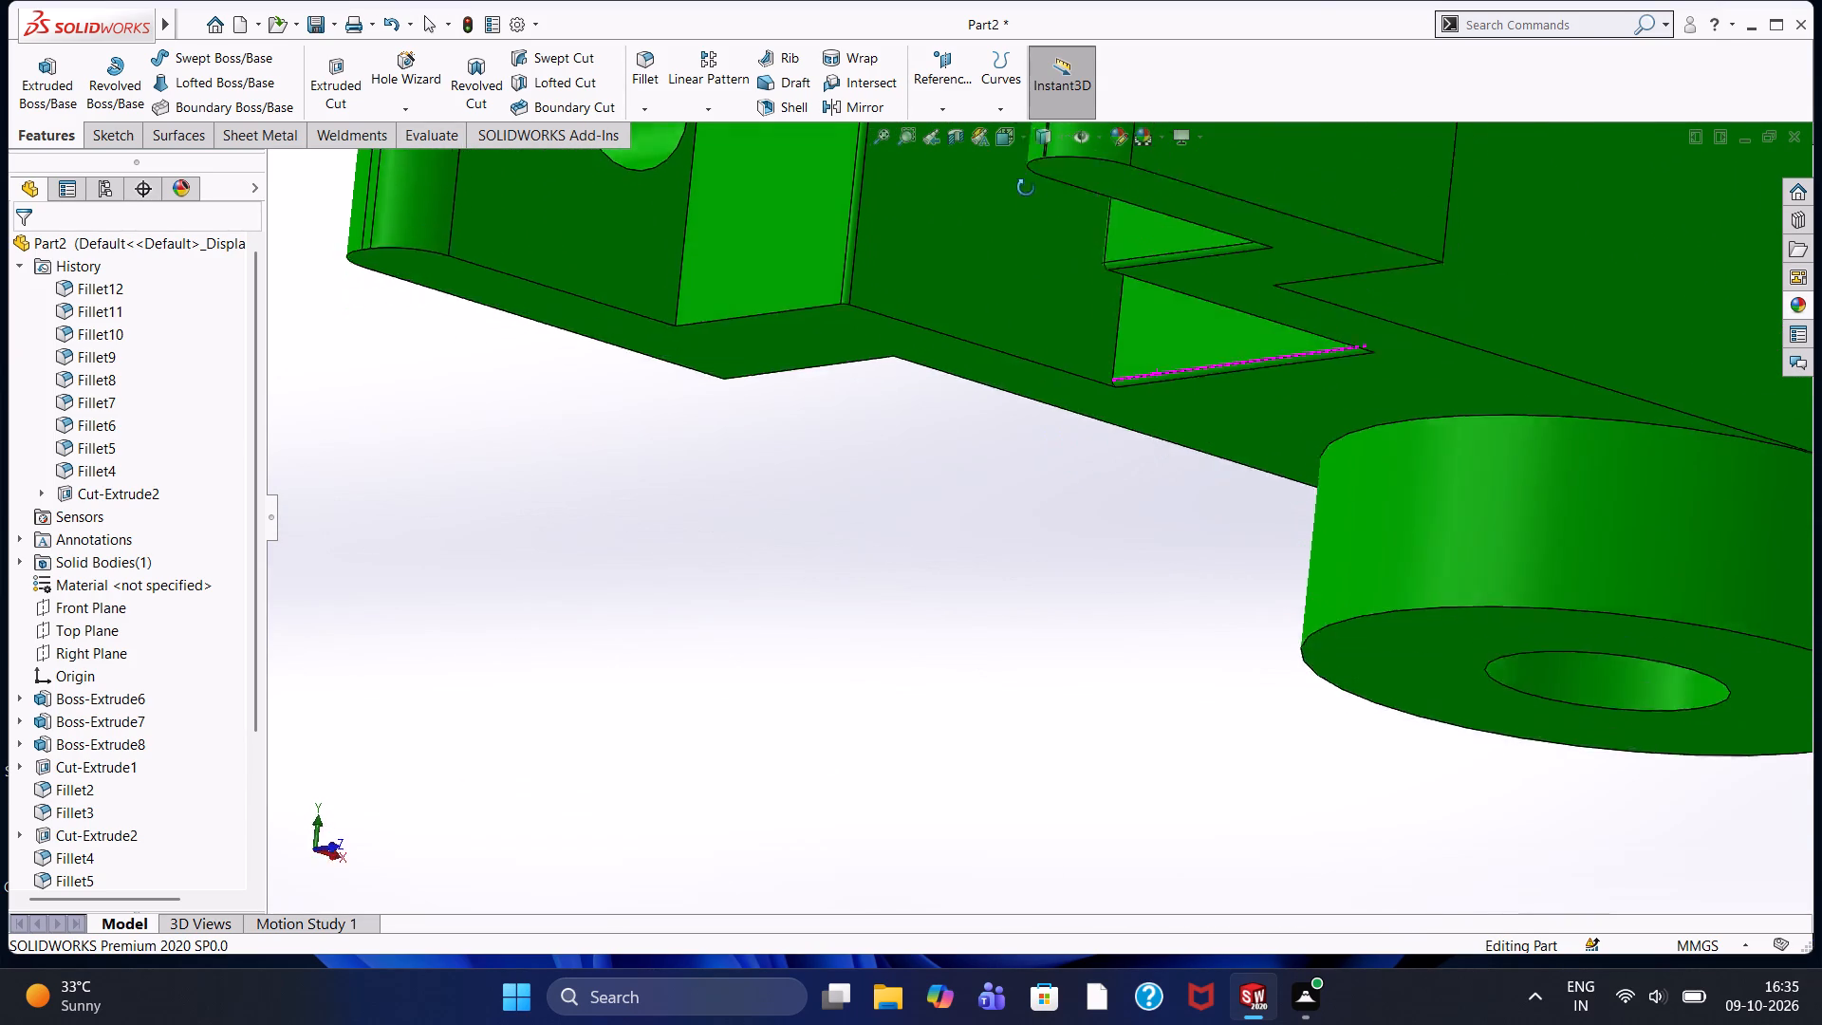
middle_click_drag(1026, 188, 1102, 176)
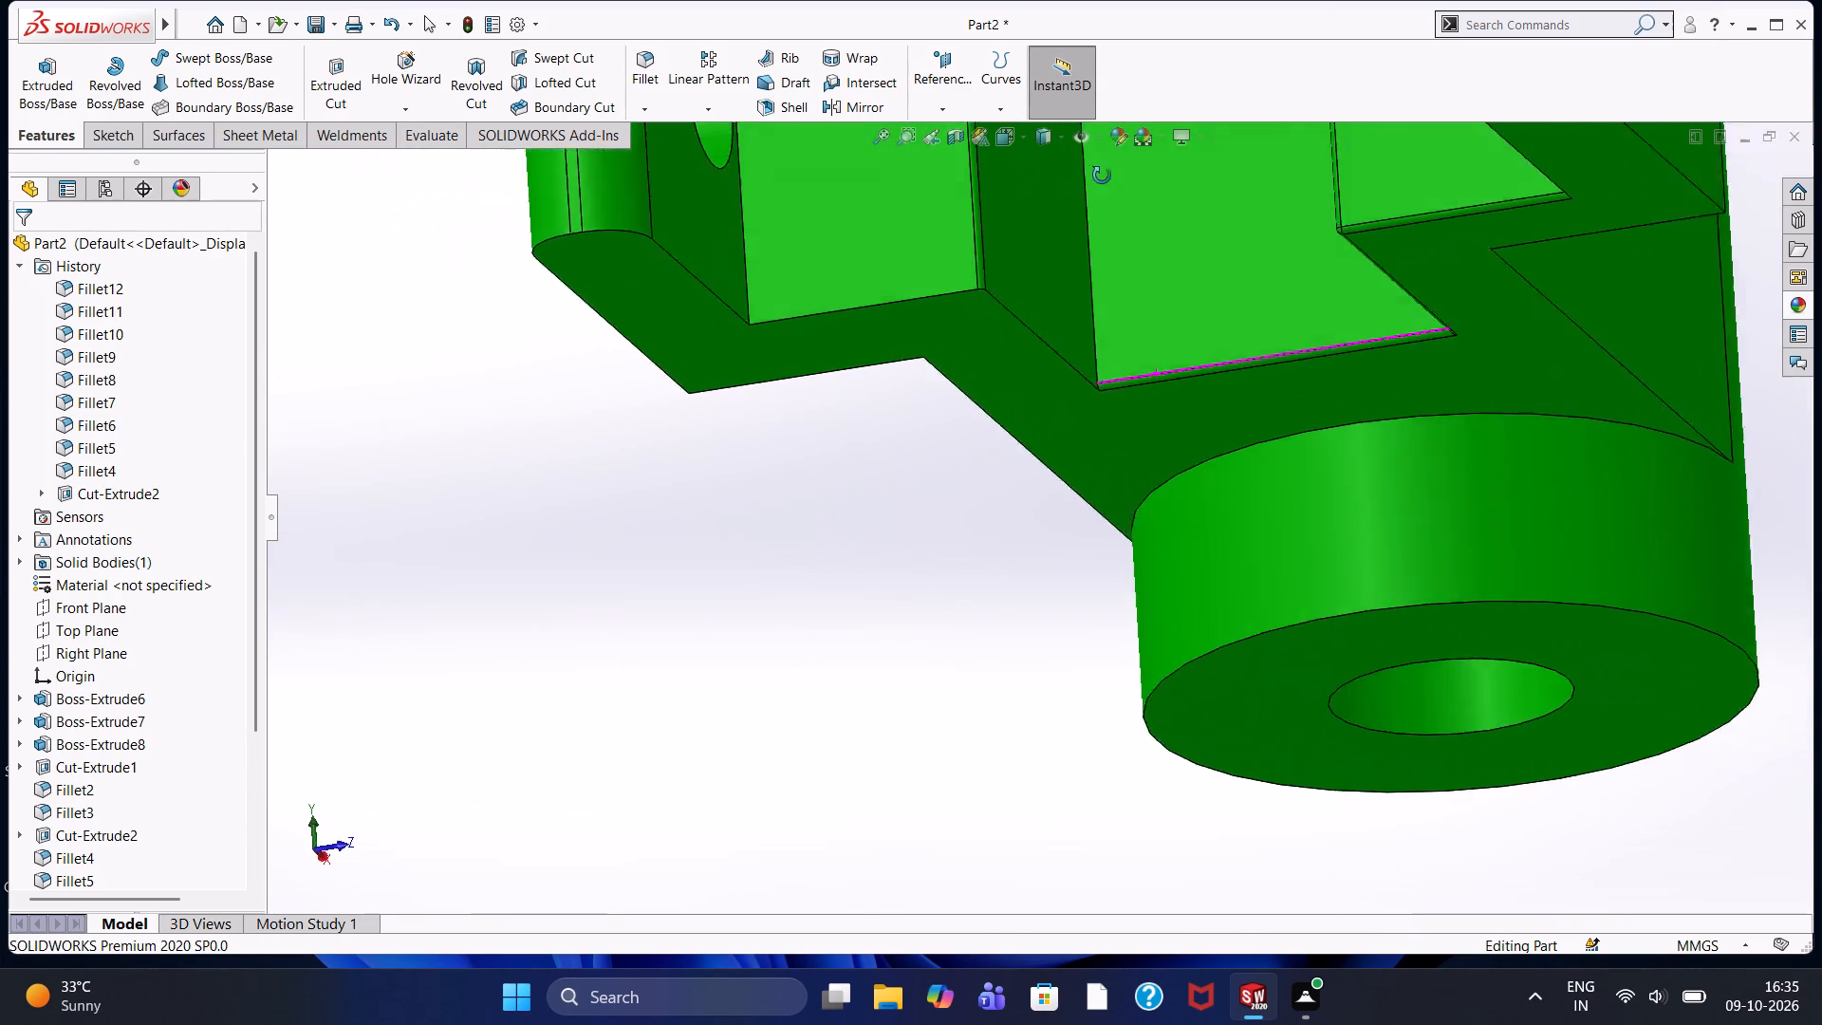
middle_click_drag(1102, 176, 1054, 312)
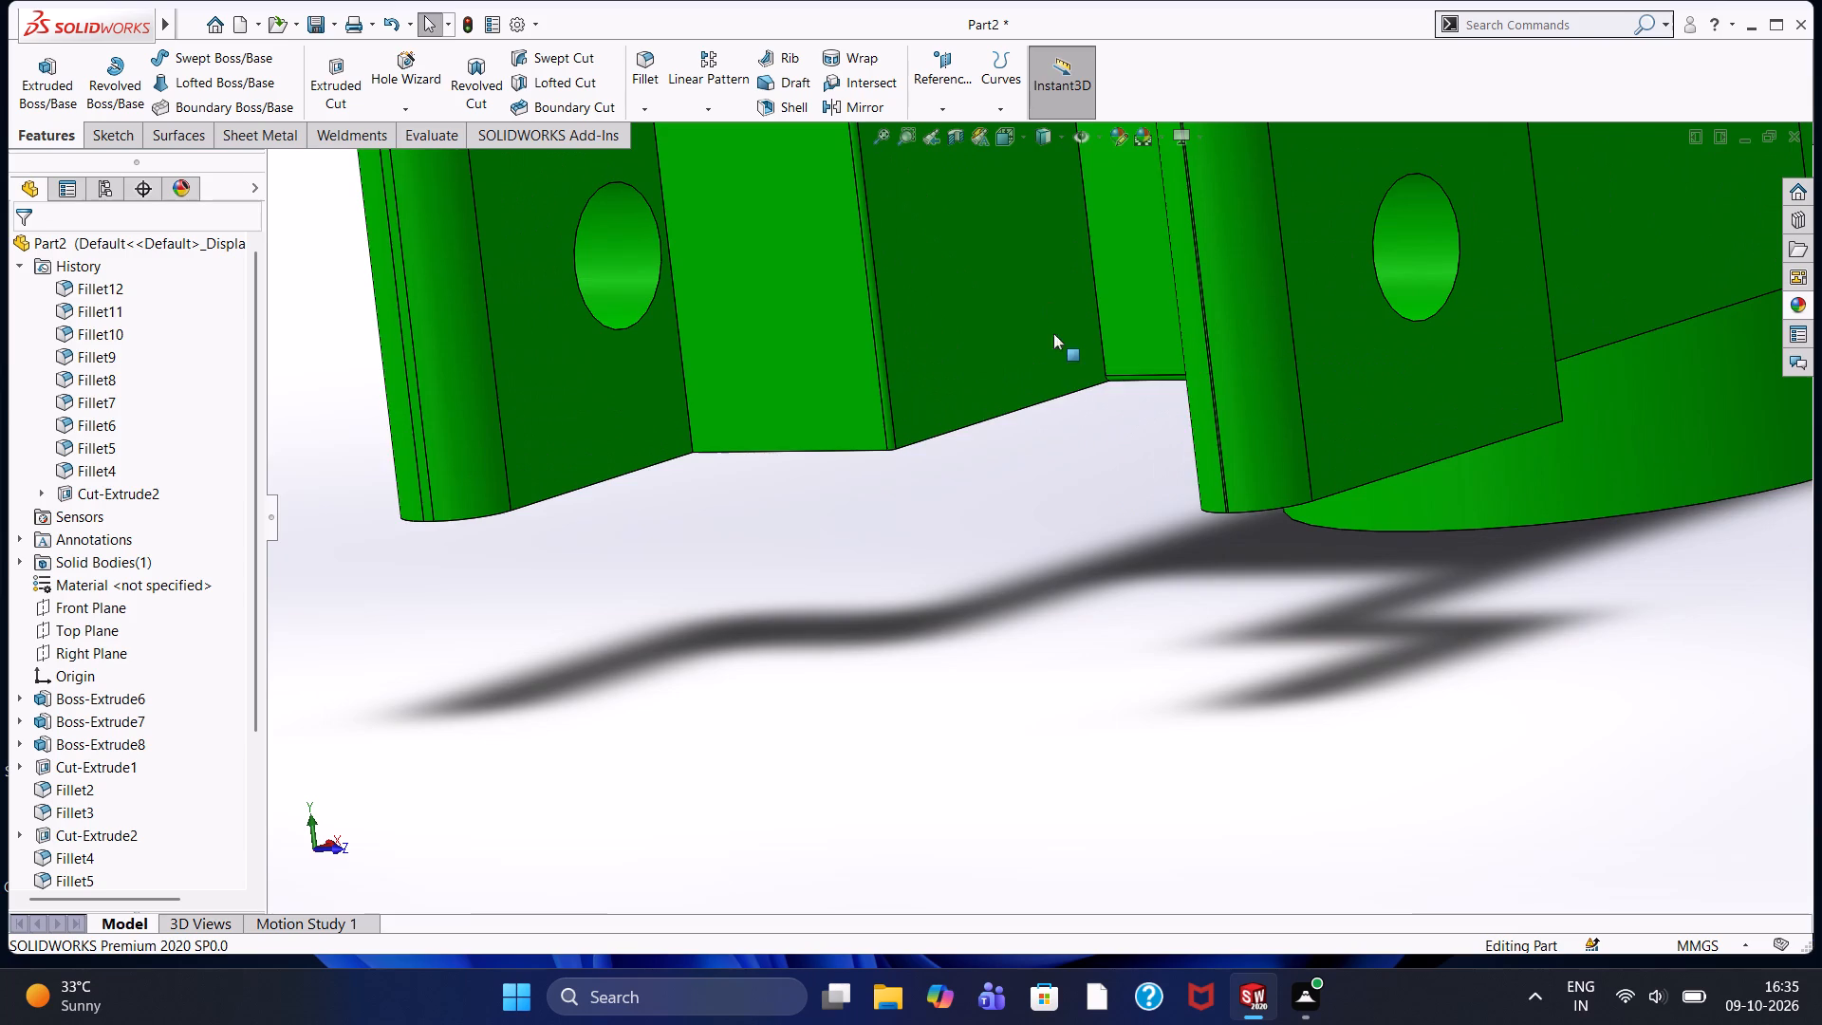
scroll(1017, 448, "down", 3)
left_click(648, 65)
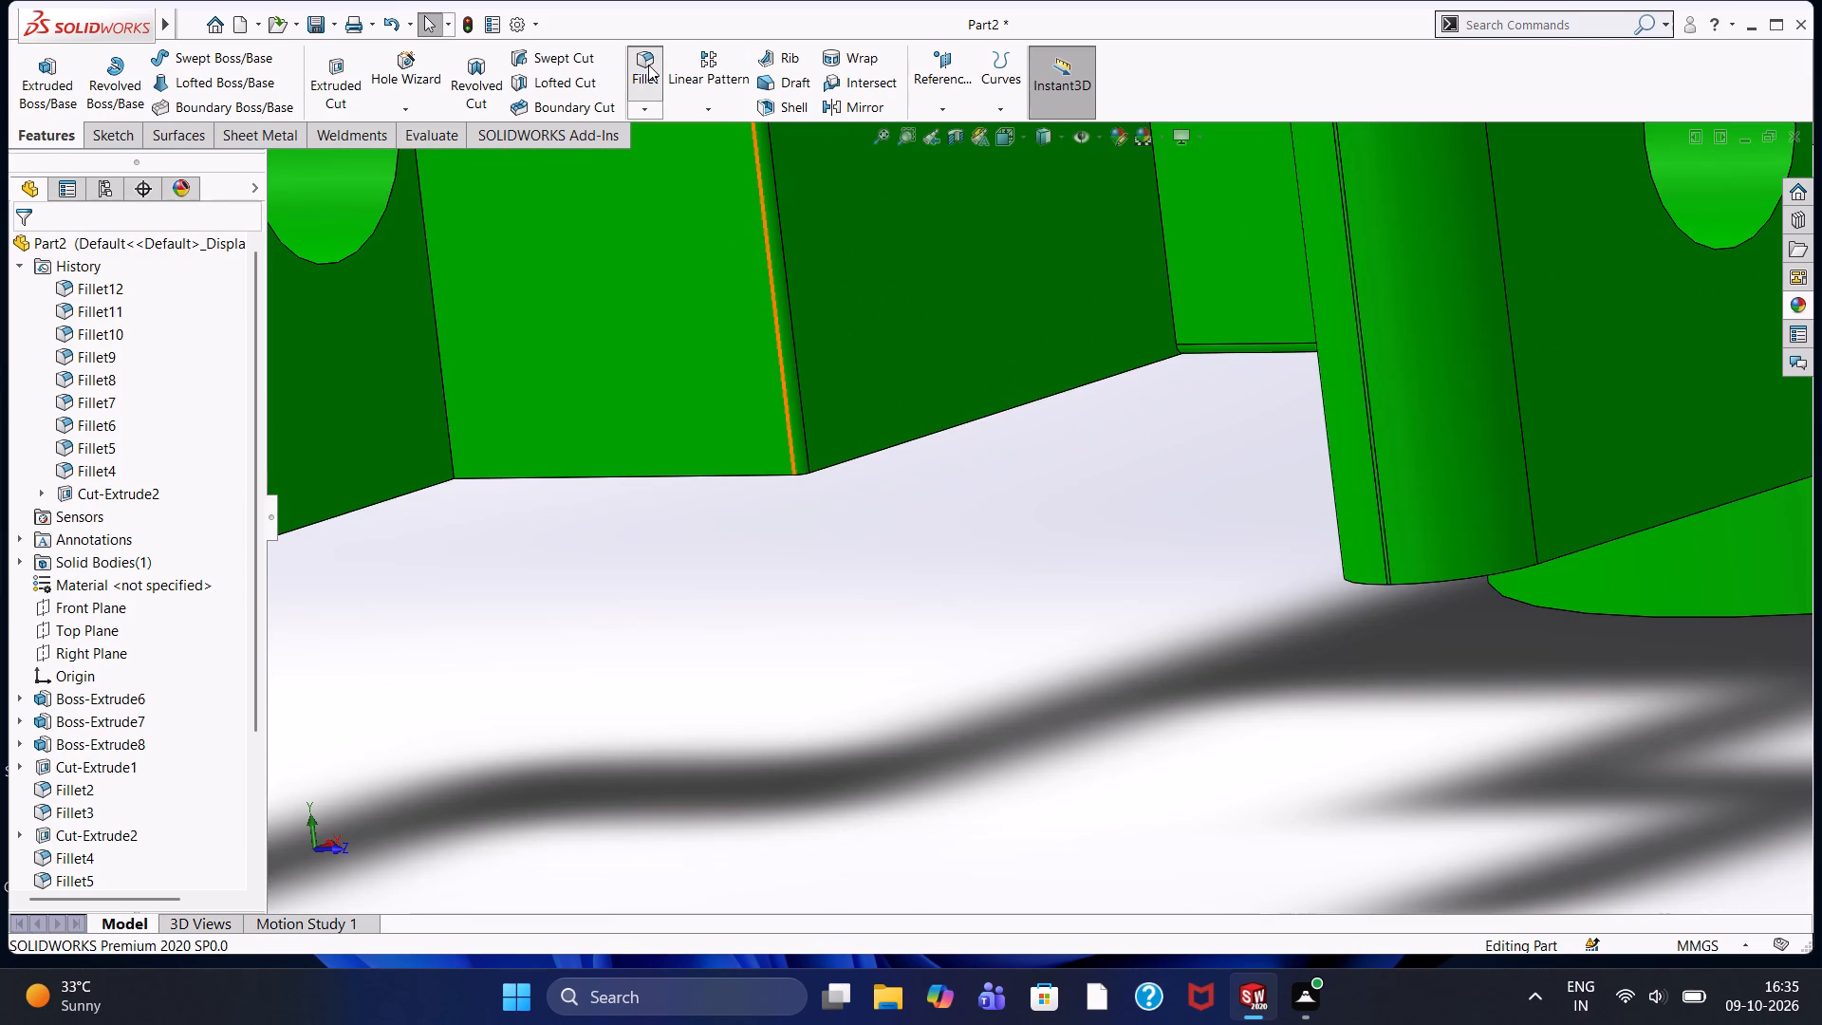
left_click(883, 446)
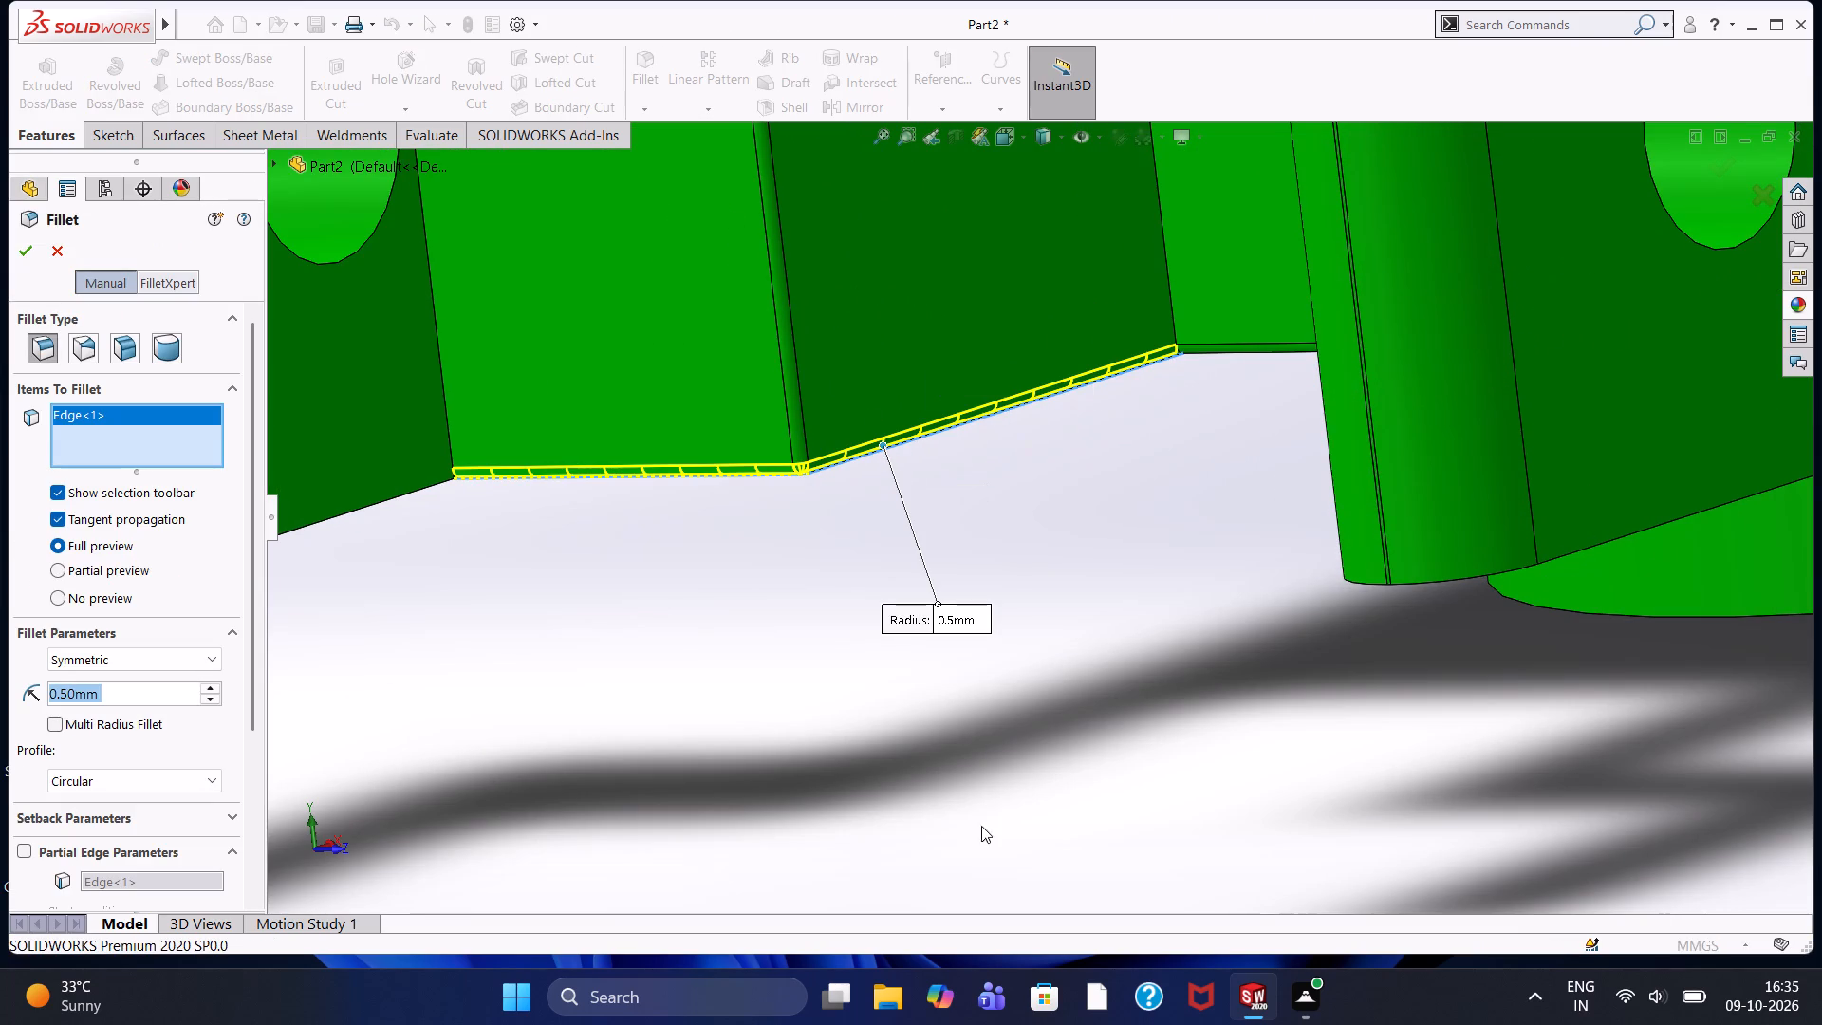
left_click(27, 254)
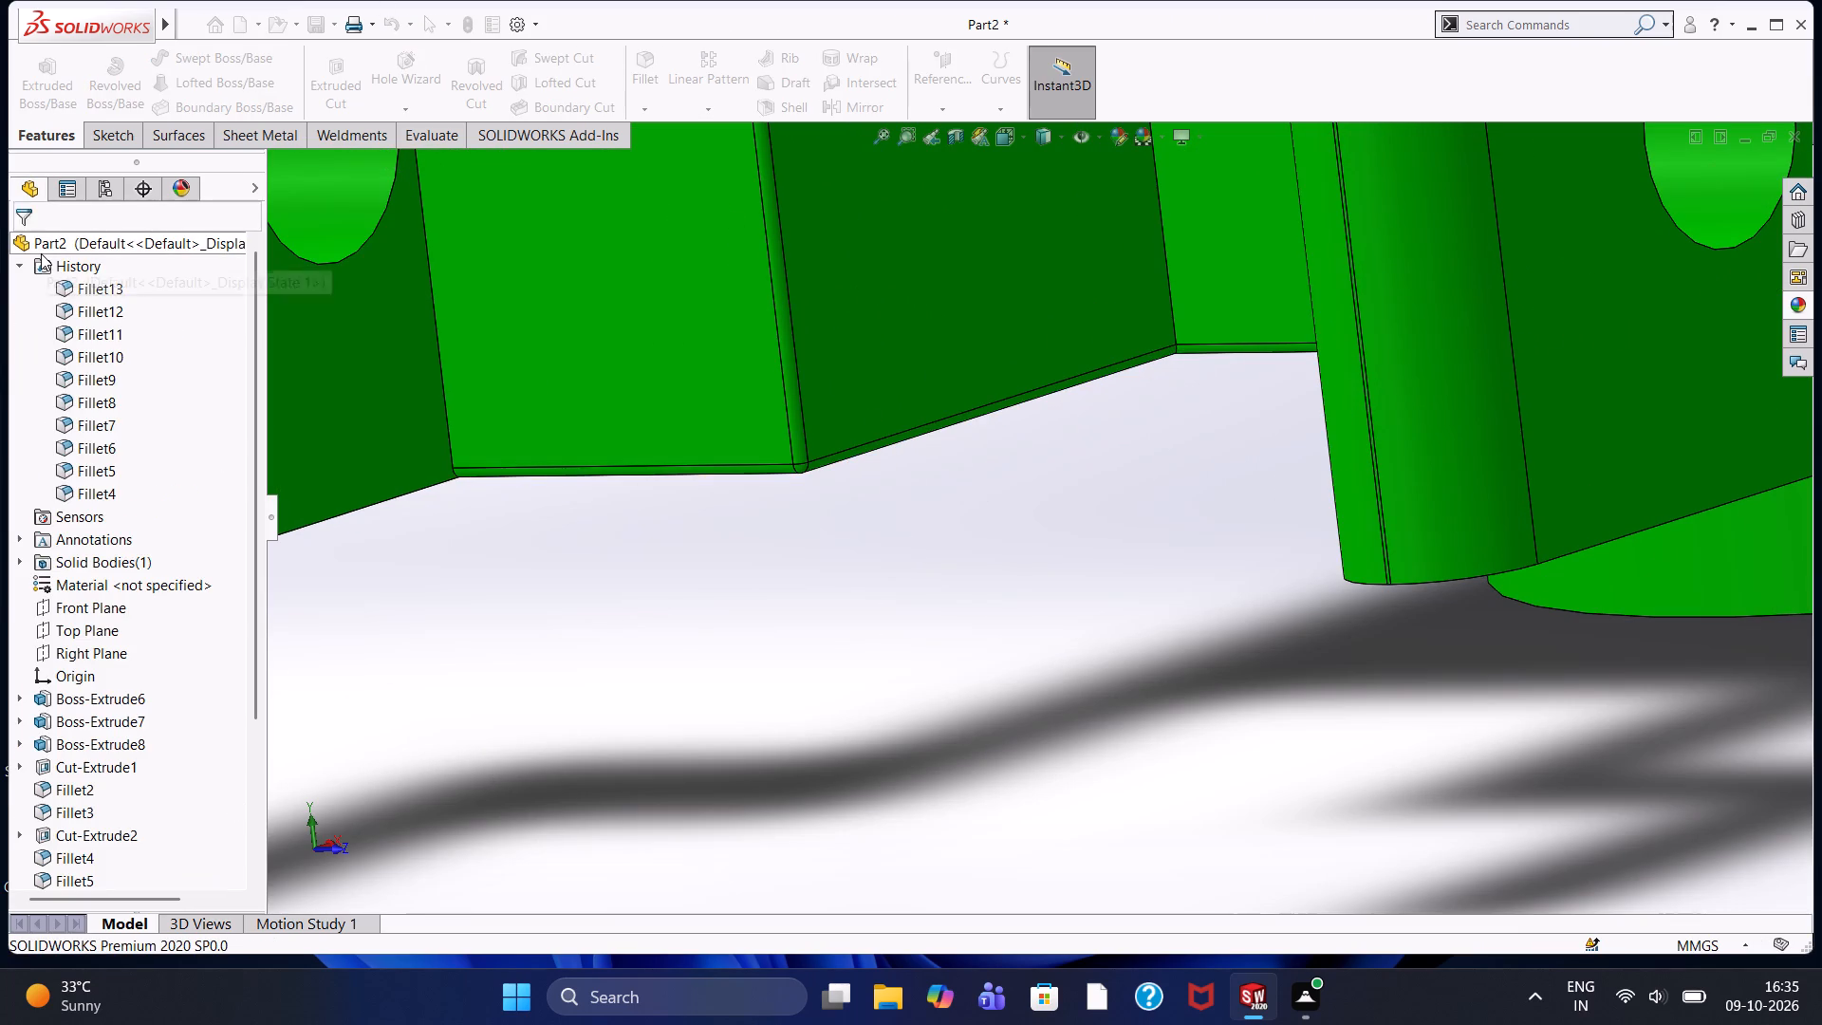
Fillet the bottom edge of the far arm's holed end section, around its rounded tip, with a 0.5 mm radius.
scroll(119, 375, "down", 2)
scroll(376, 593, "up", 2)
scroll(511, 584, "up", 2)
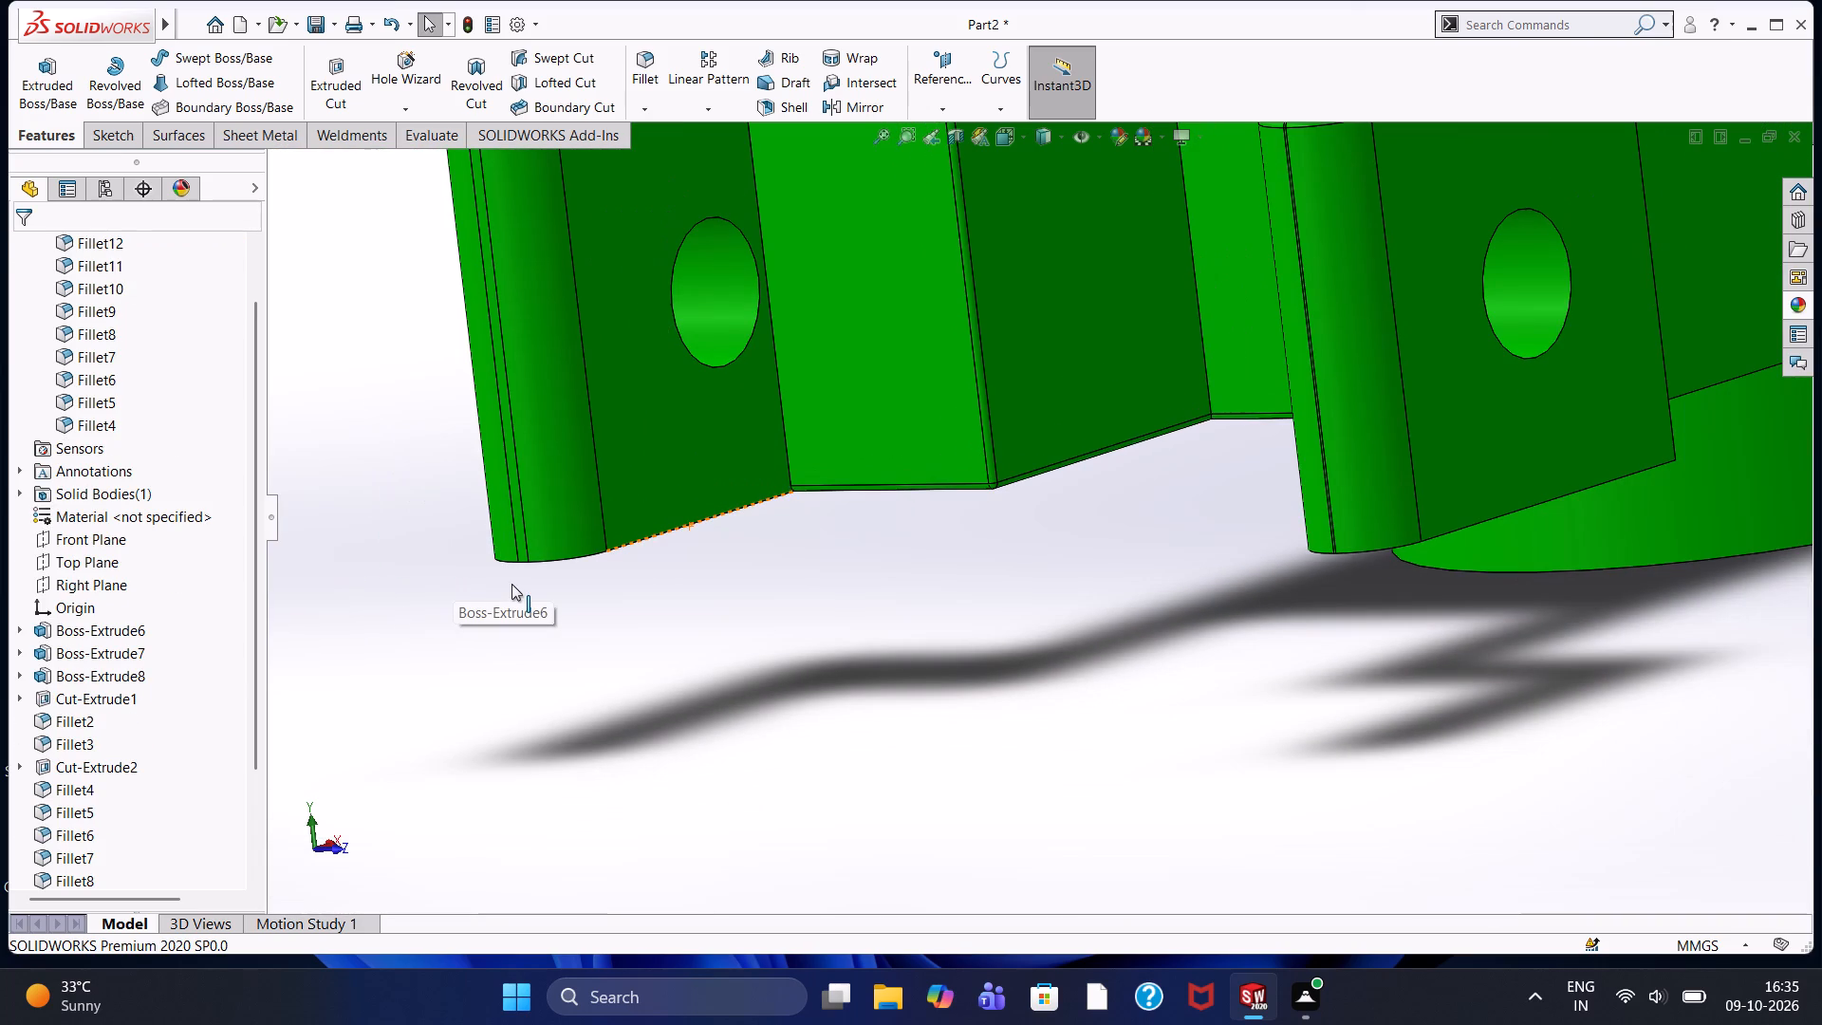
left_click(741, 646)
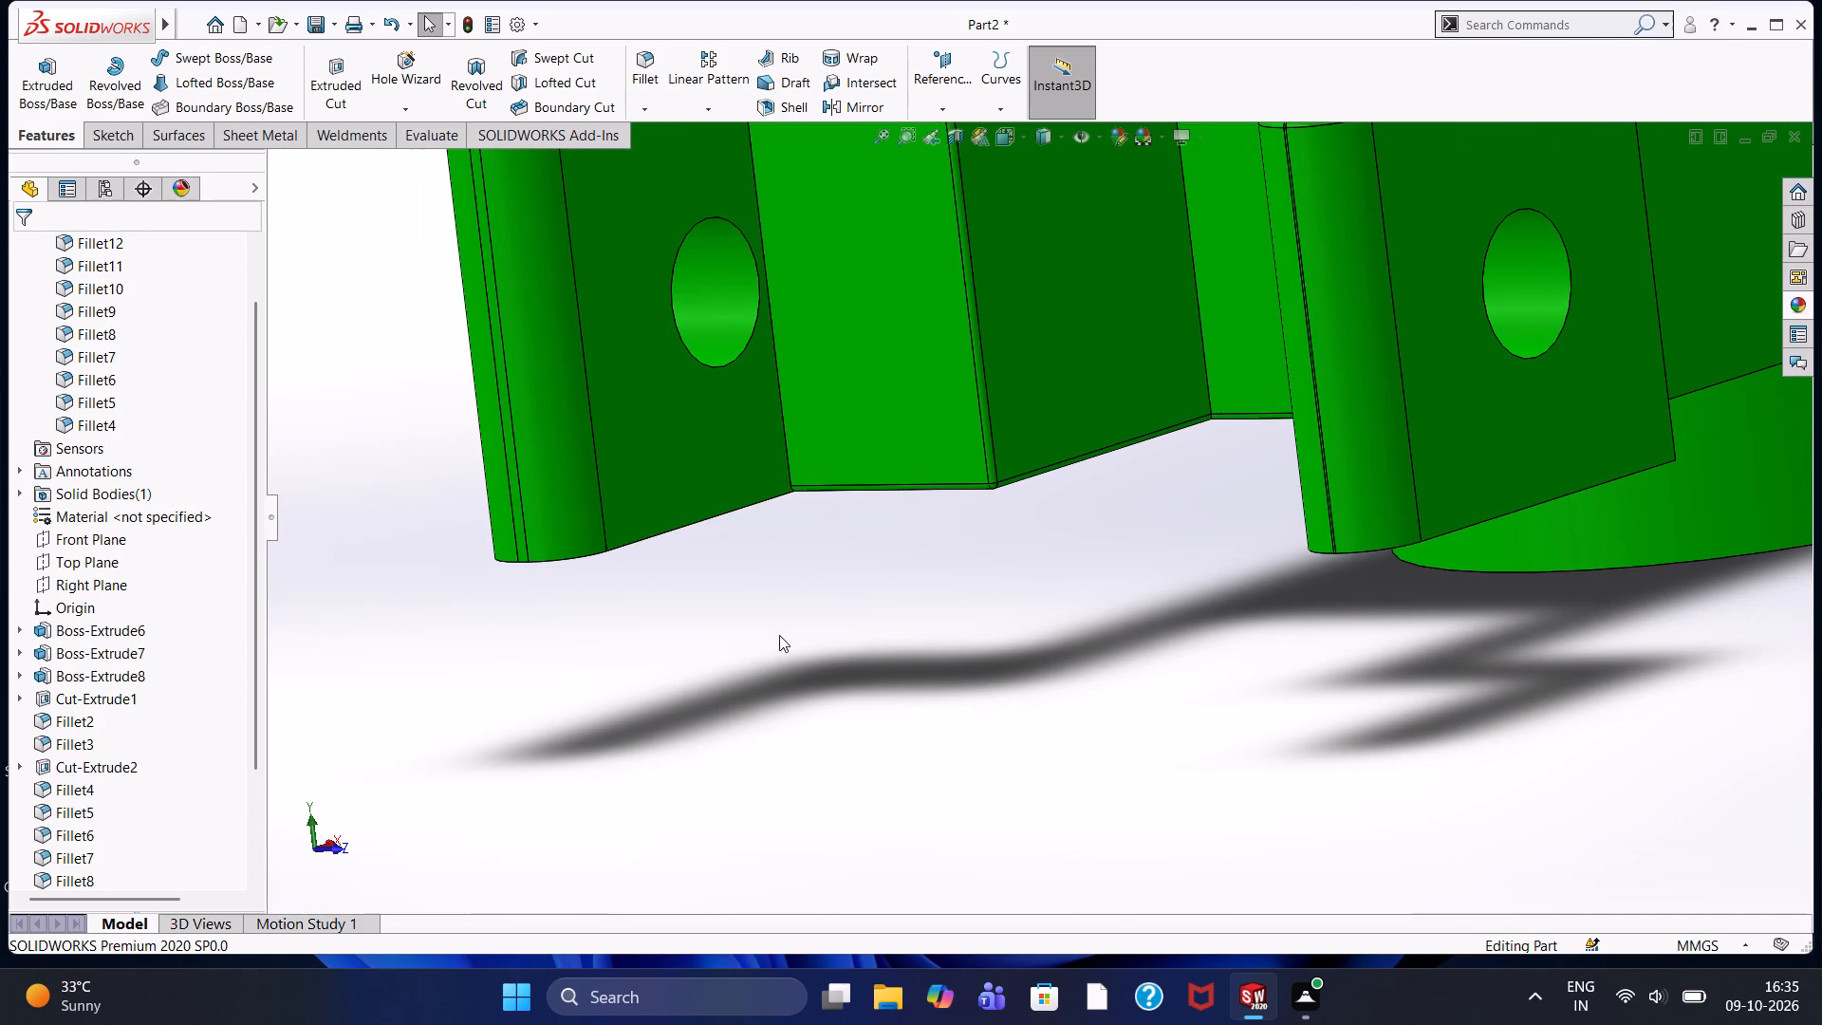
scroll(779, 635, "up", 2)
scroll(796, 592, "down", 6)
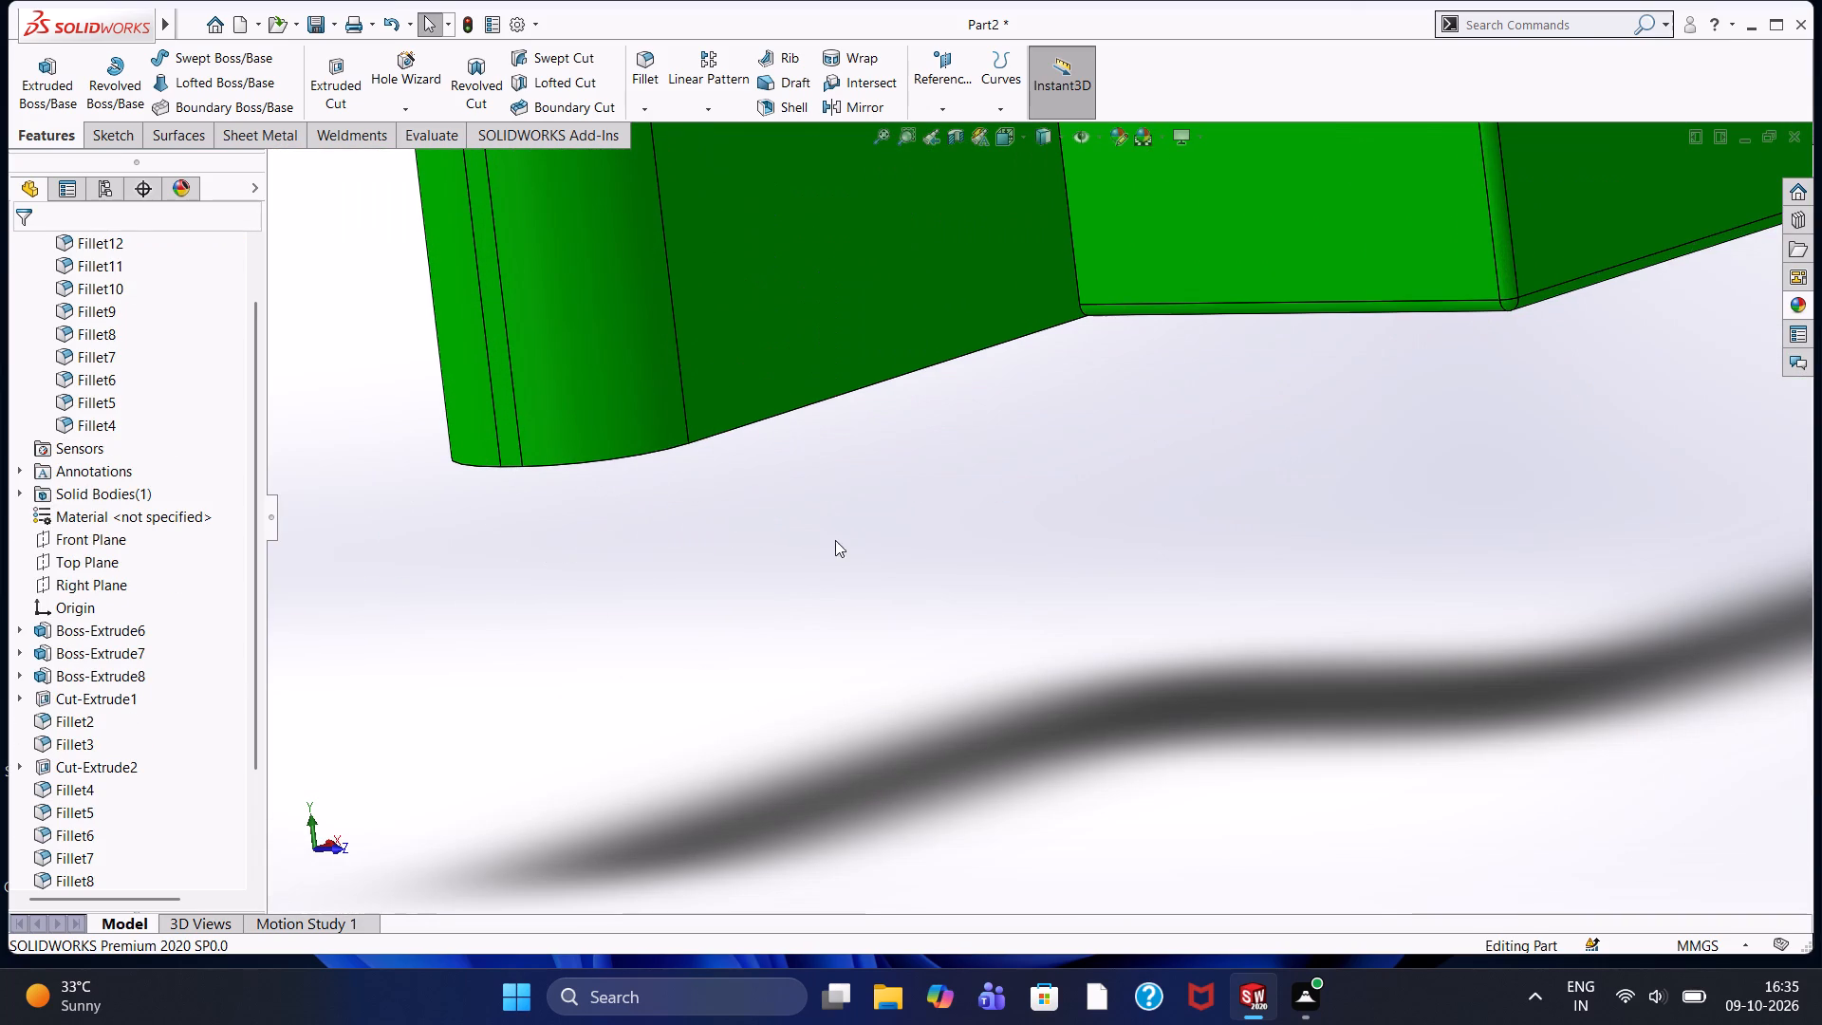
left_click(660, 79)
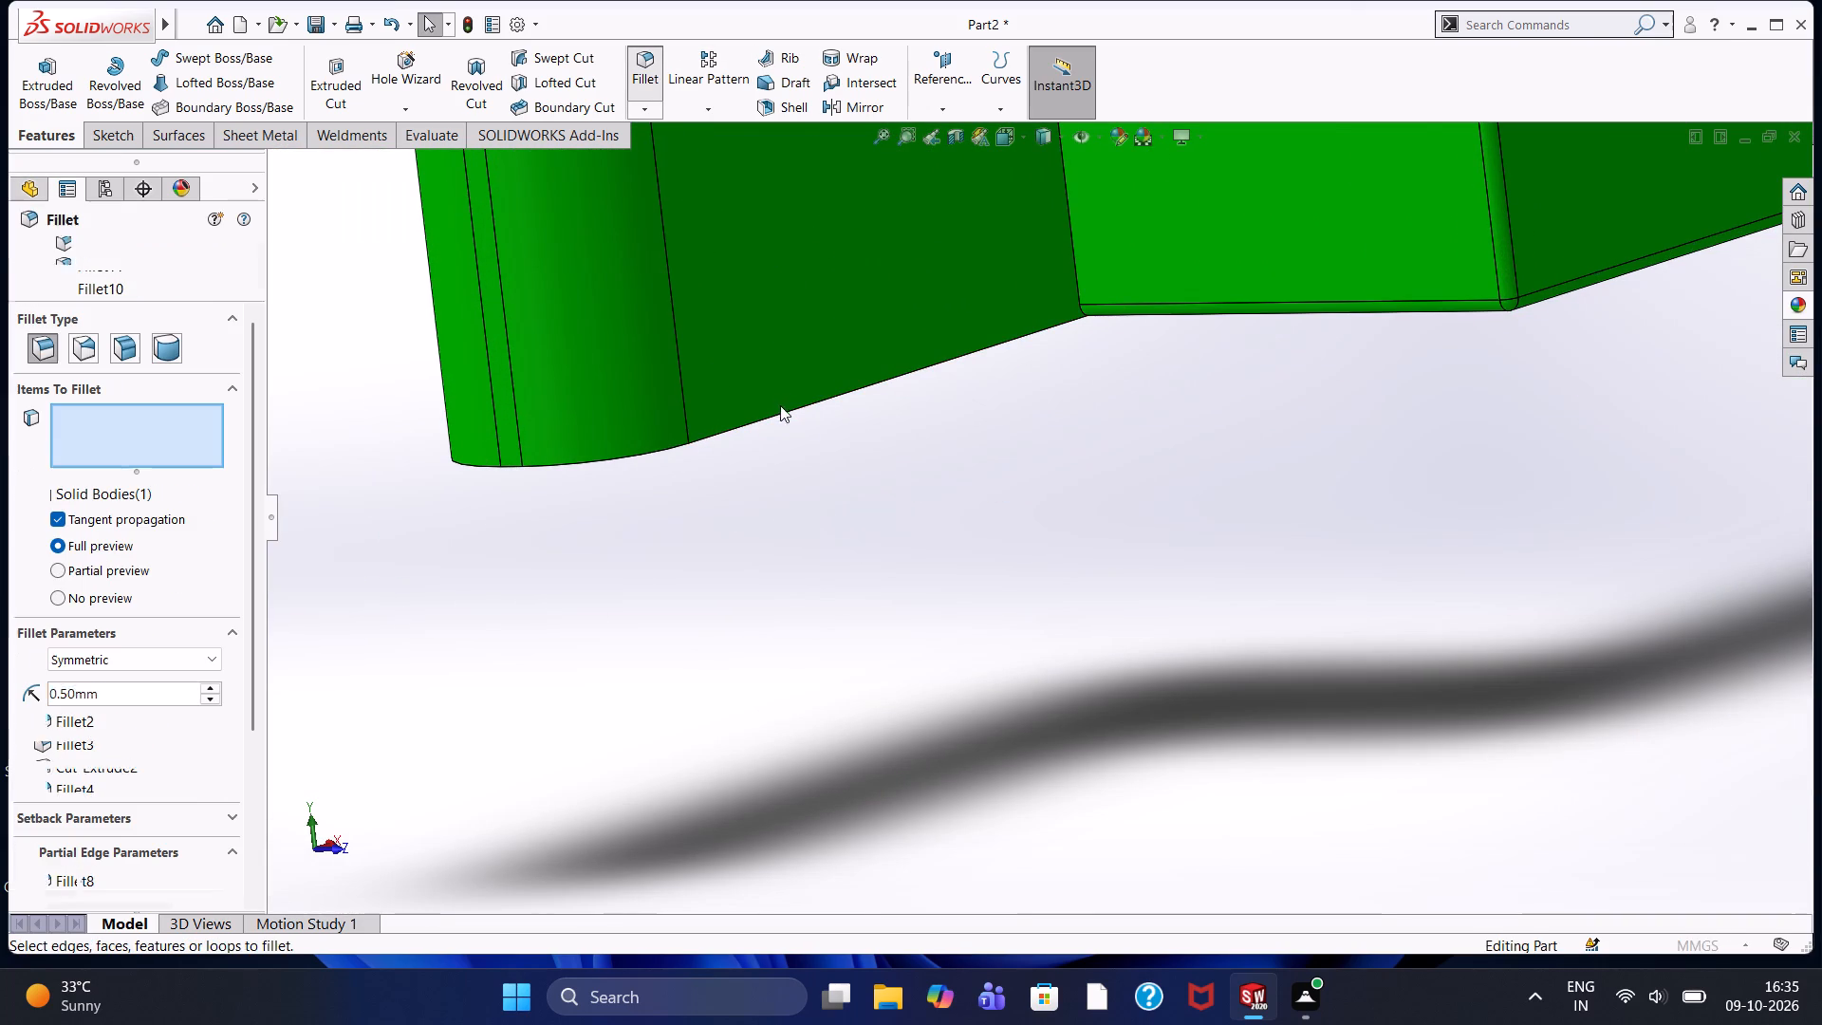
left_click(784, 412)
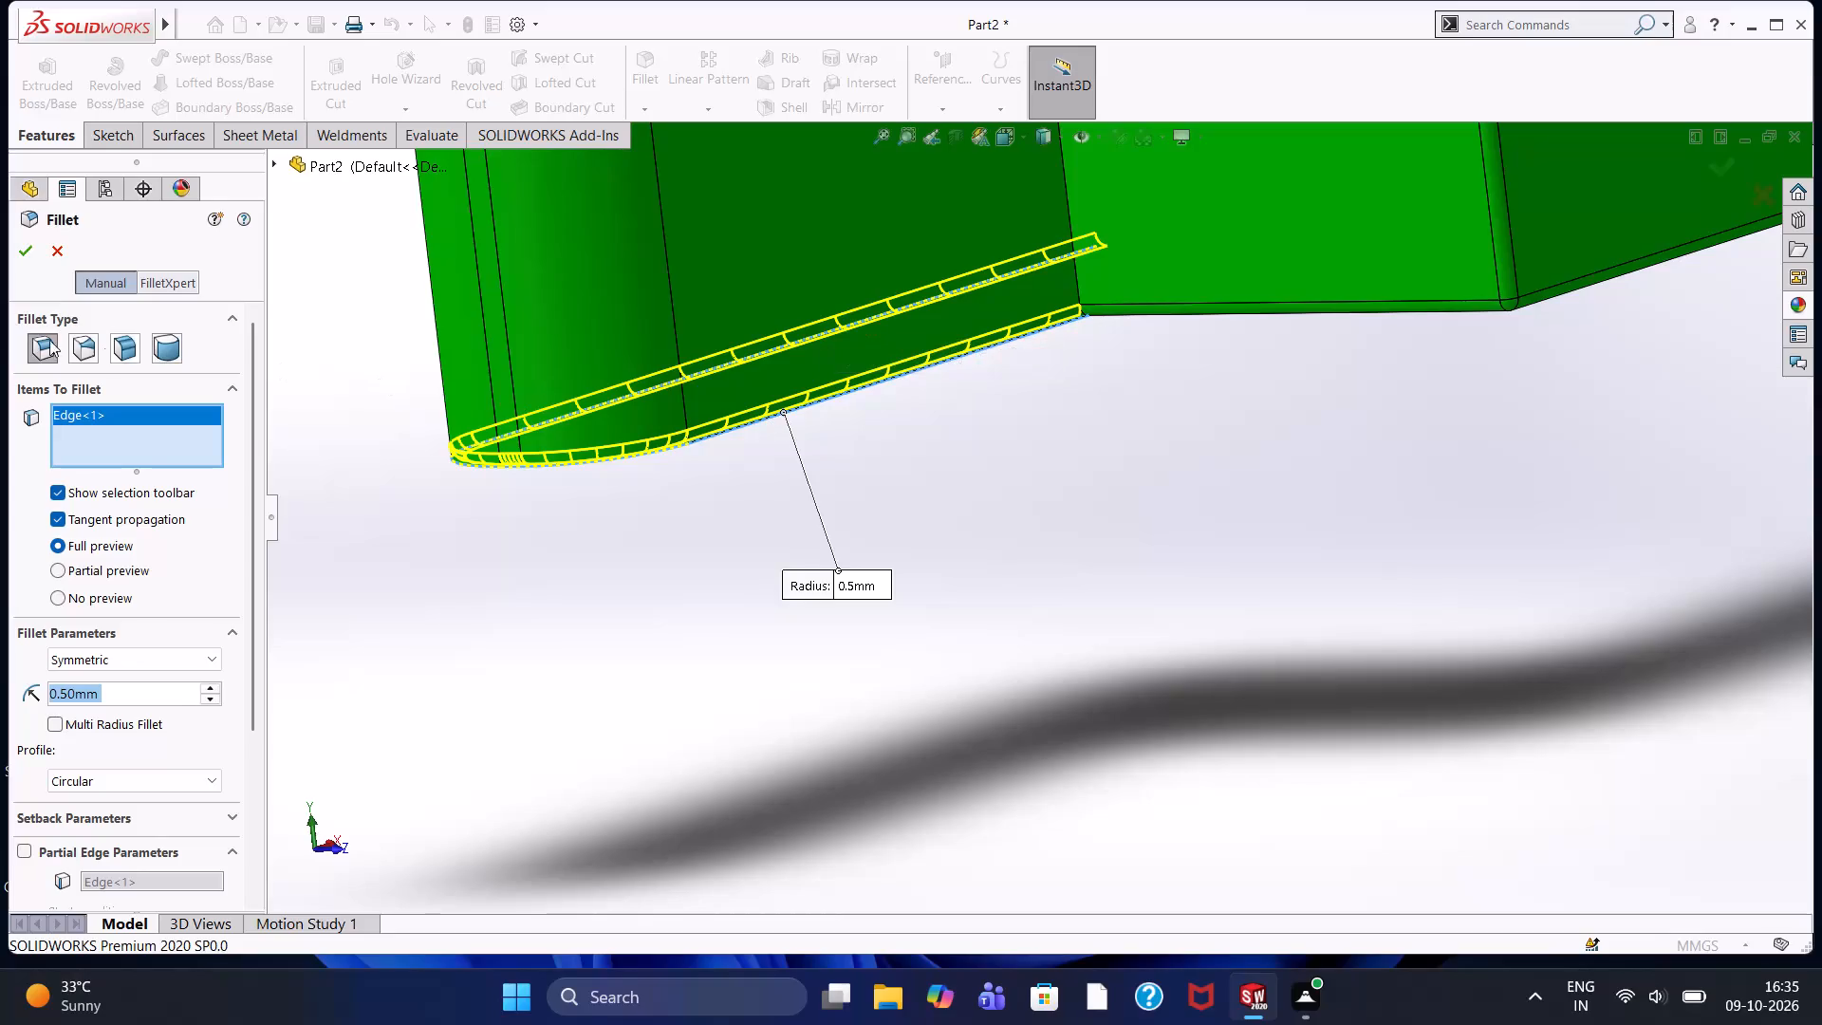
left_click(28, 257)
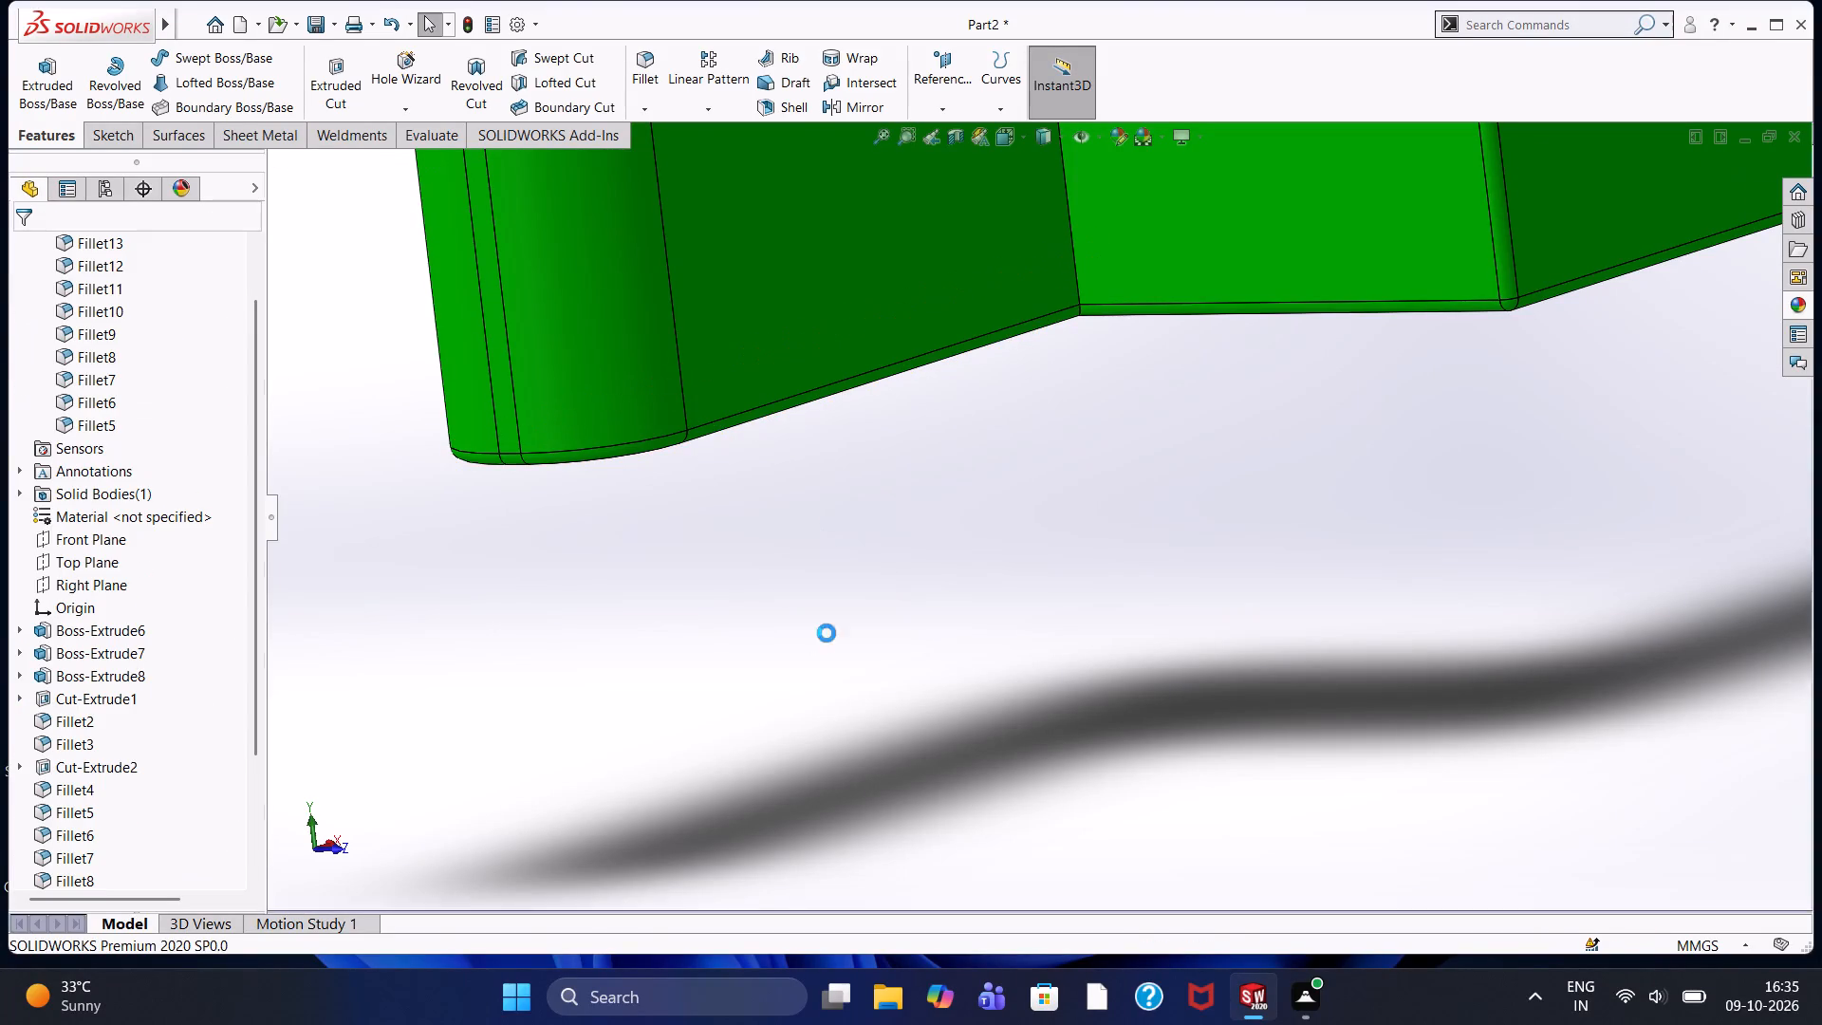
left_click(827, 633)
Fillet the bottom edge of the near arm's holed end section, around its rounded tip, with a 0.5 mm radius.
scroll(969, 584, "up", 2)
scroll(1056, 574, "up", 3)
scroll(1300, 558, "up", 2)
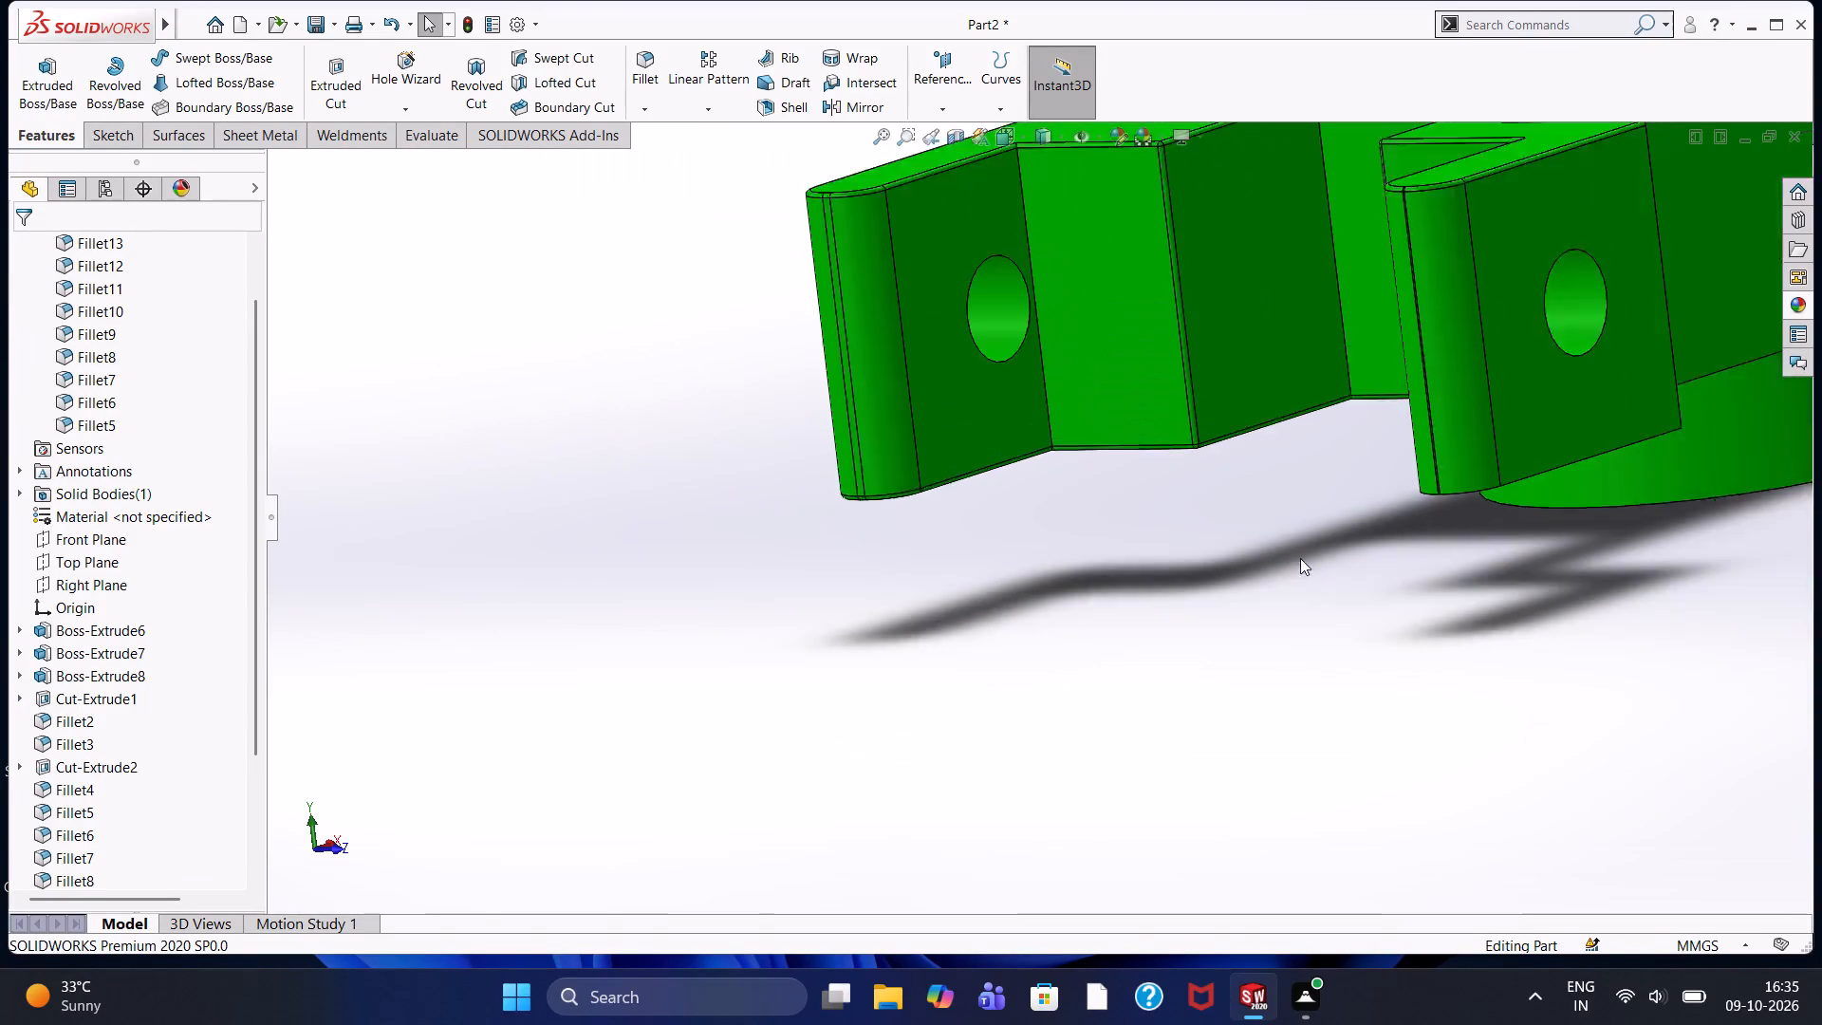
scroll(1300, 558, "up", 1)
middle_click_drag(1285, 550, 1379, 657)
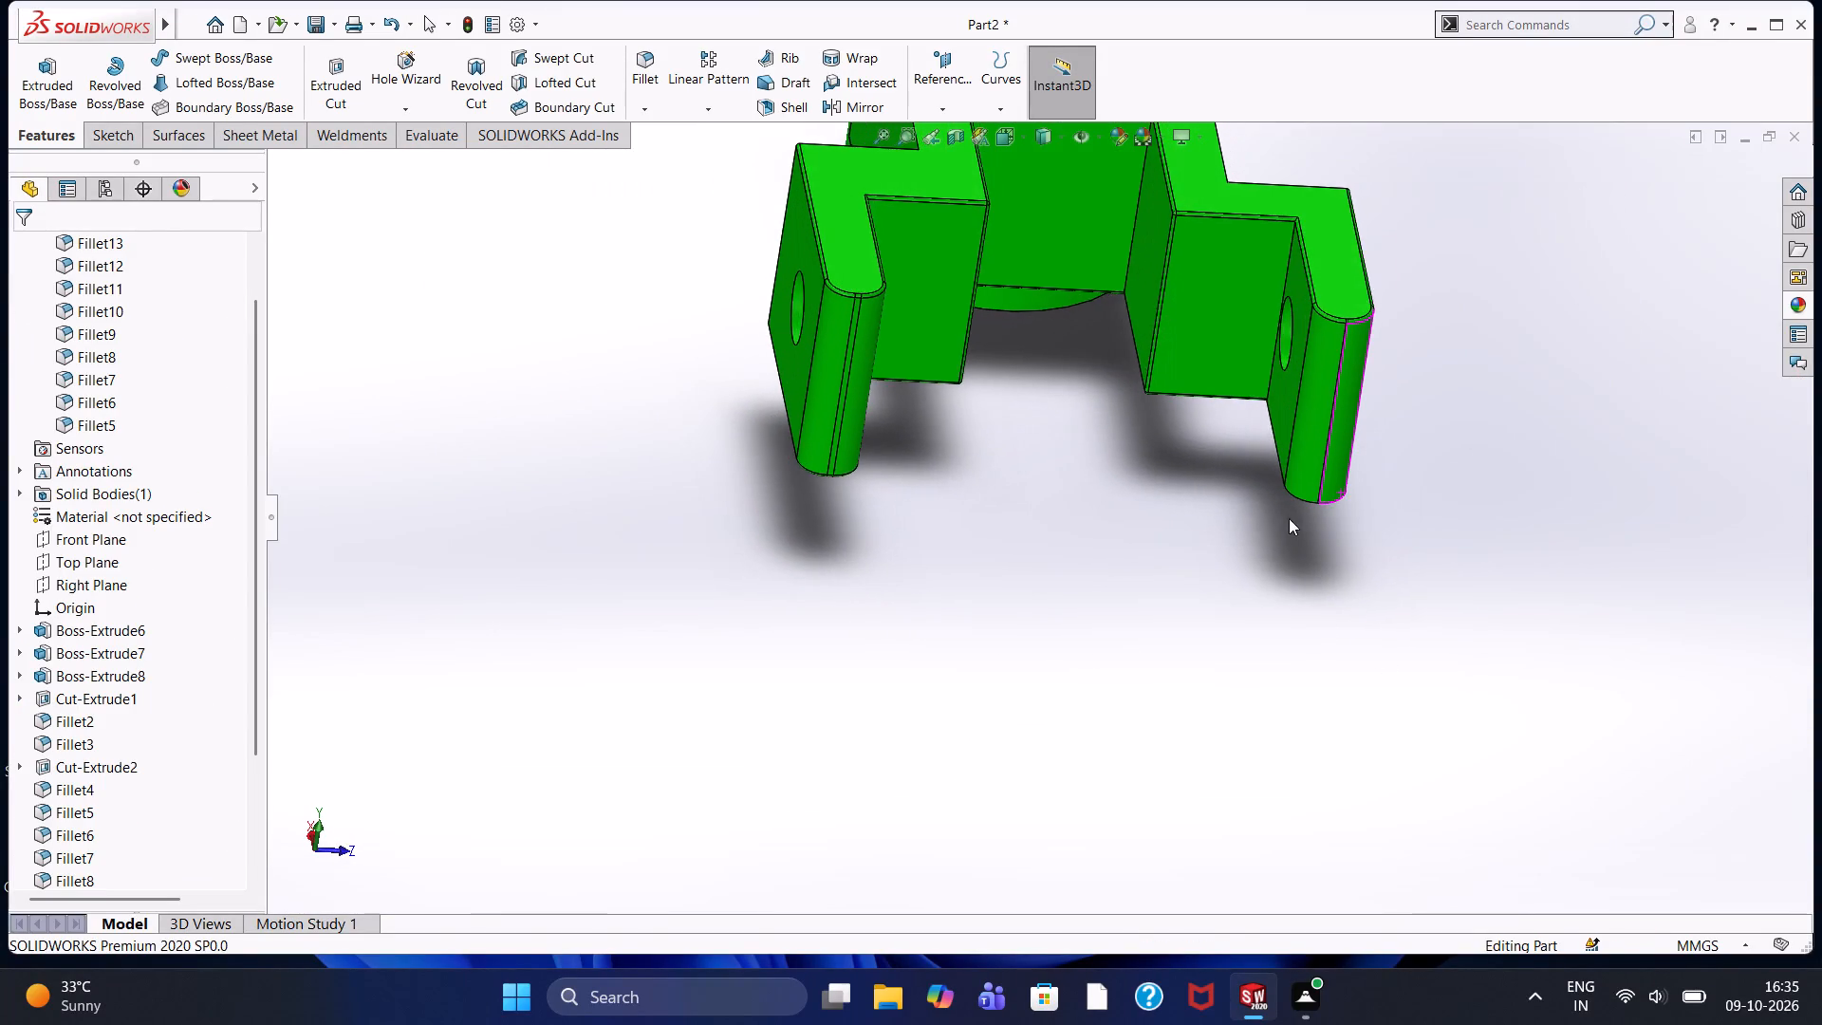
scroll(1289, 475, "up", 2)
scroll(1256, 504, "down", 6)
scroll(1066, 446, "up", 1)
scroll(1066, 446, "down", 1)
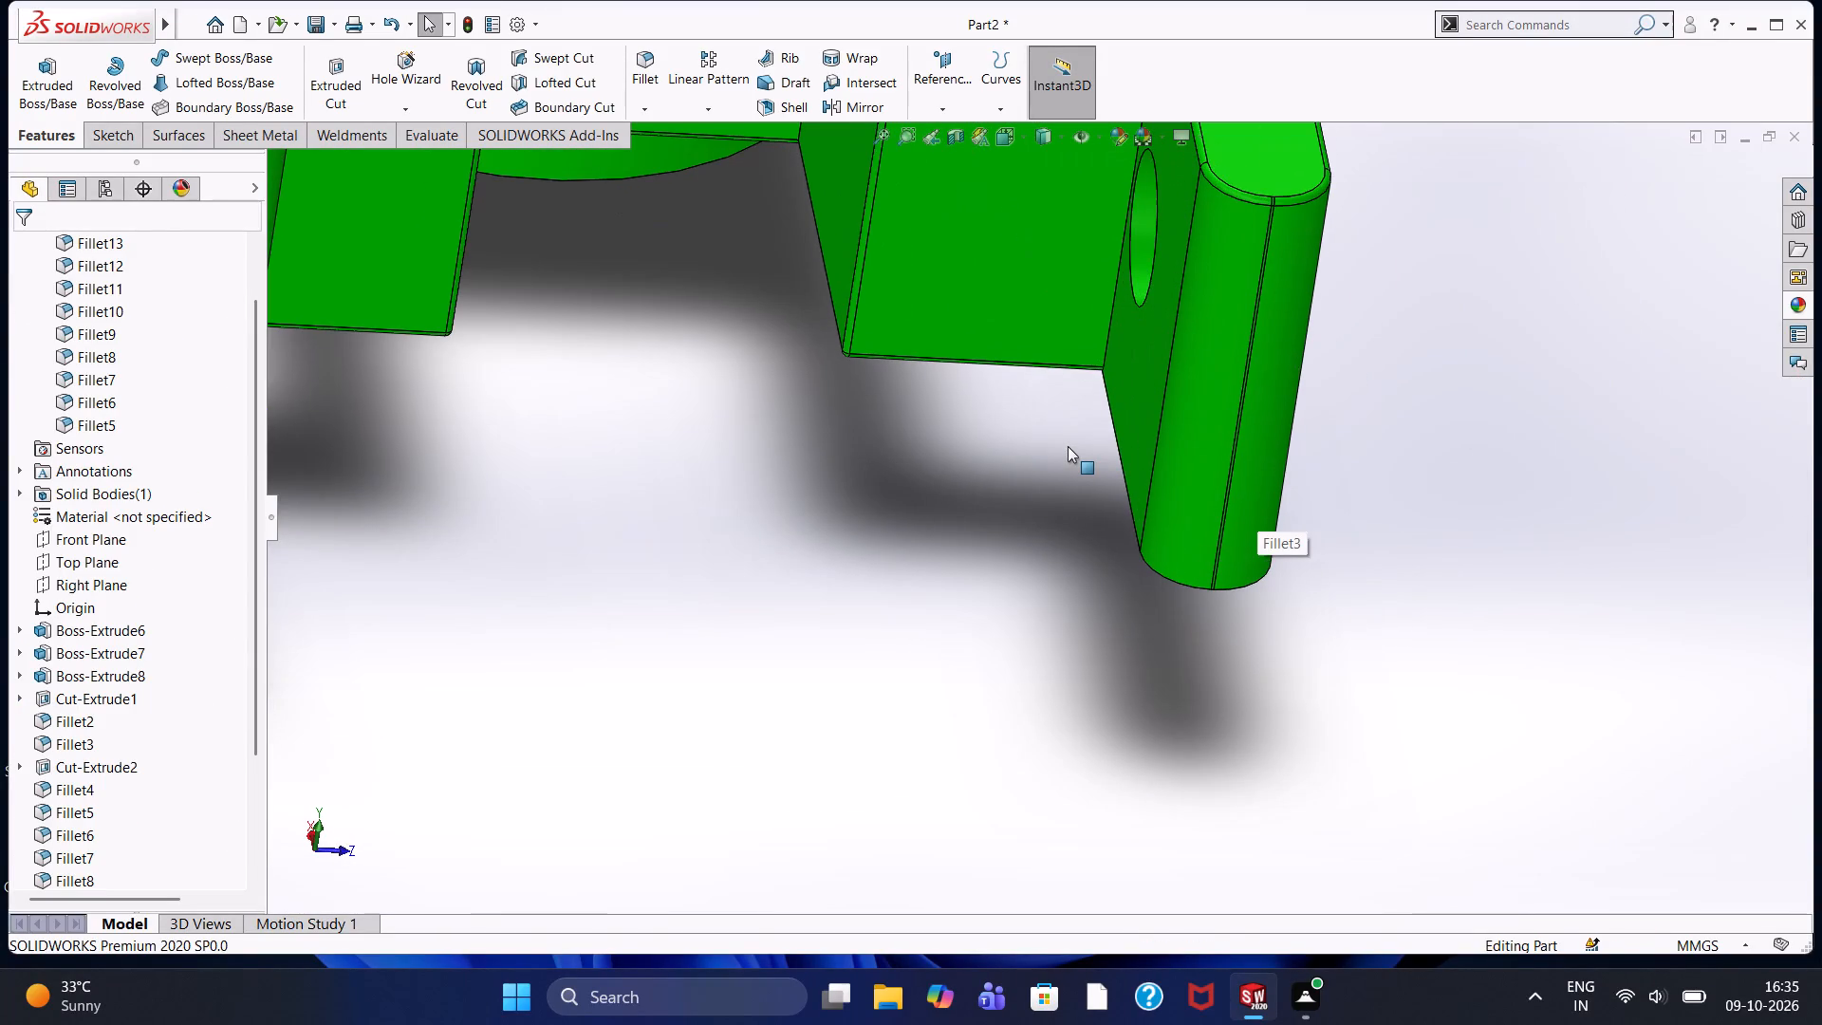
scroll(1068, 446, "down", 3)
middle_click_drag(1069, 446, 1130, 438)
scroll(1069, 446, "up", 1)
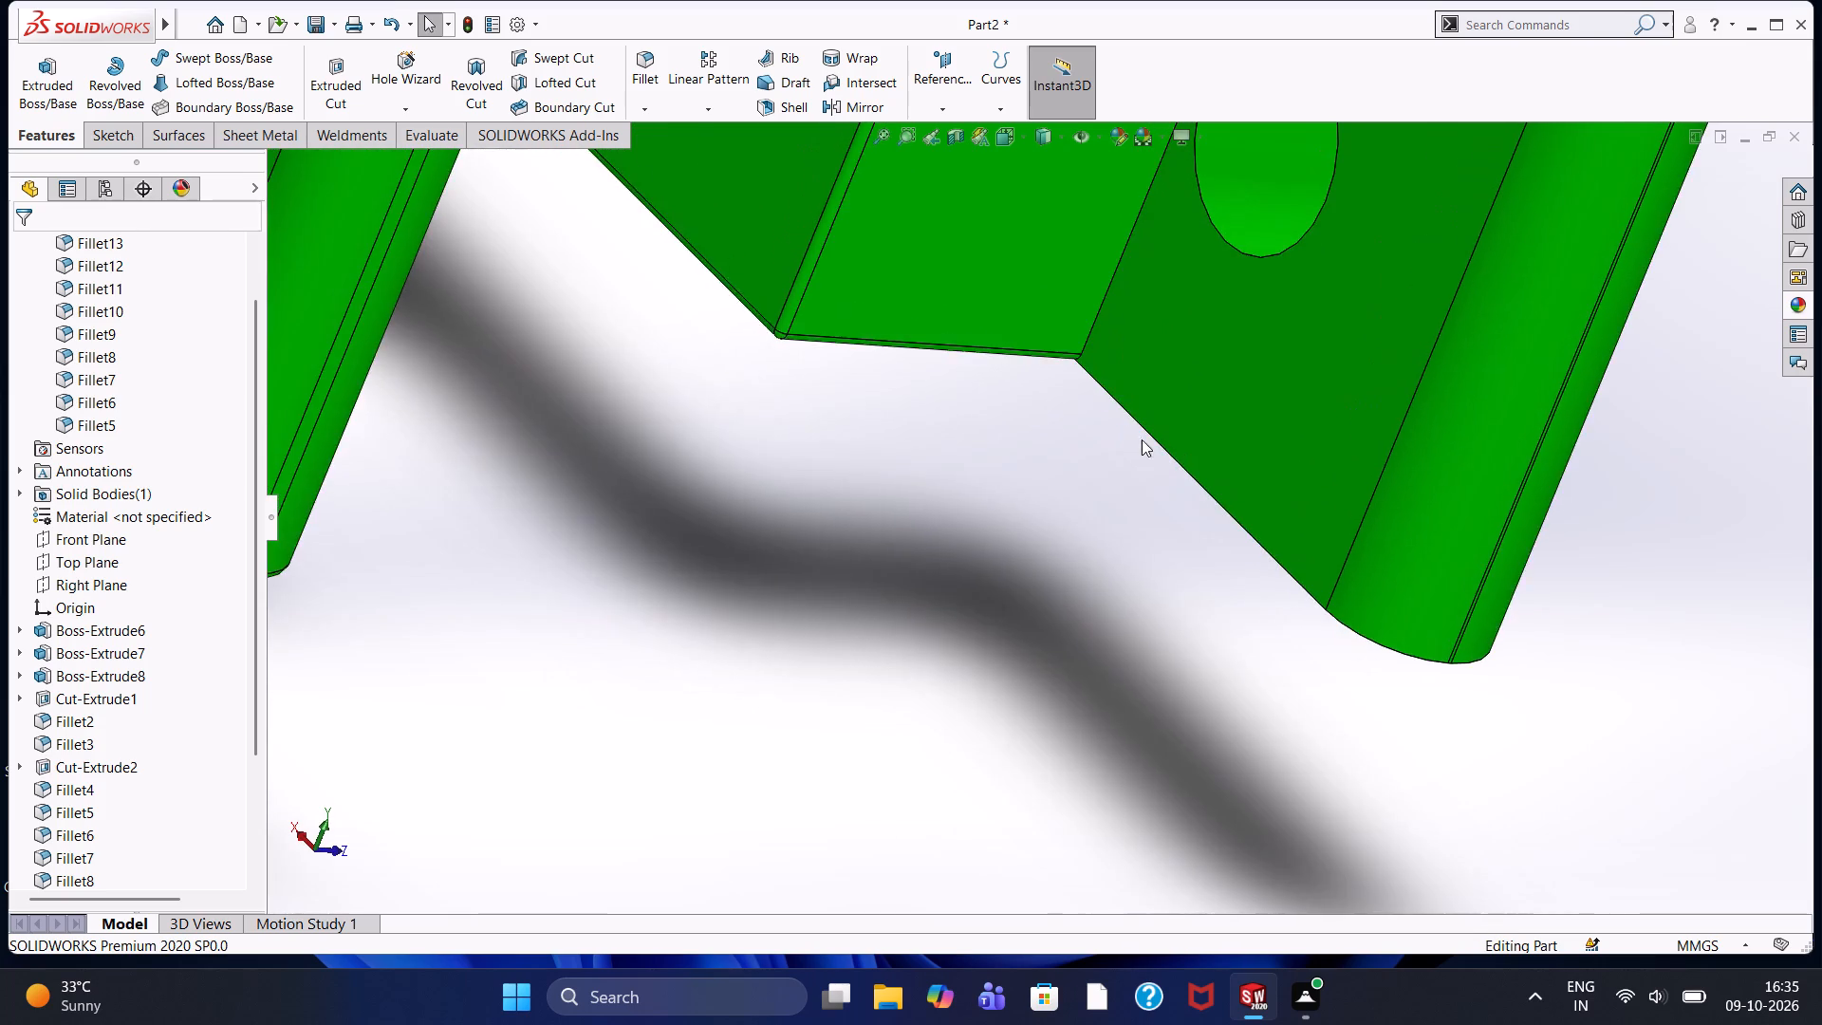
scroll(1166, 453, "down", 3)
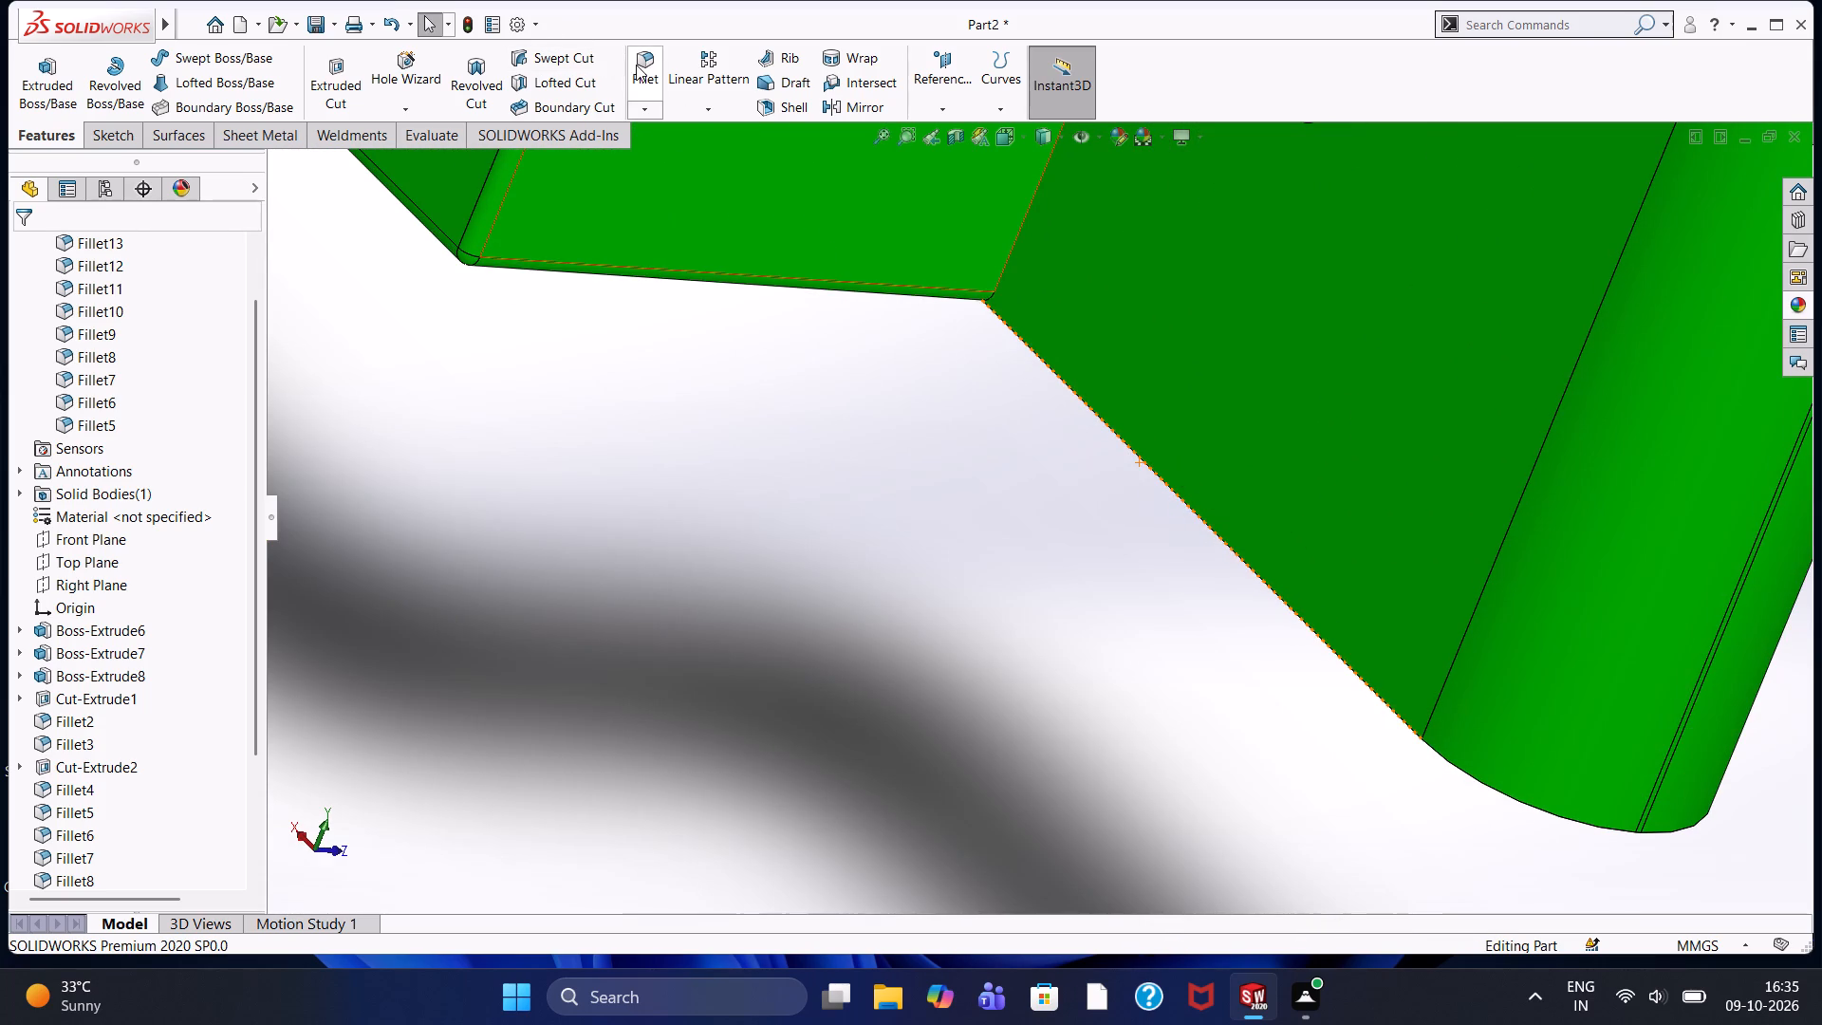
left_click(637, 65)
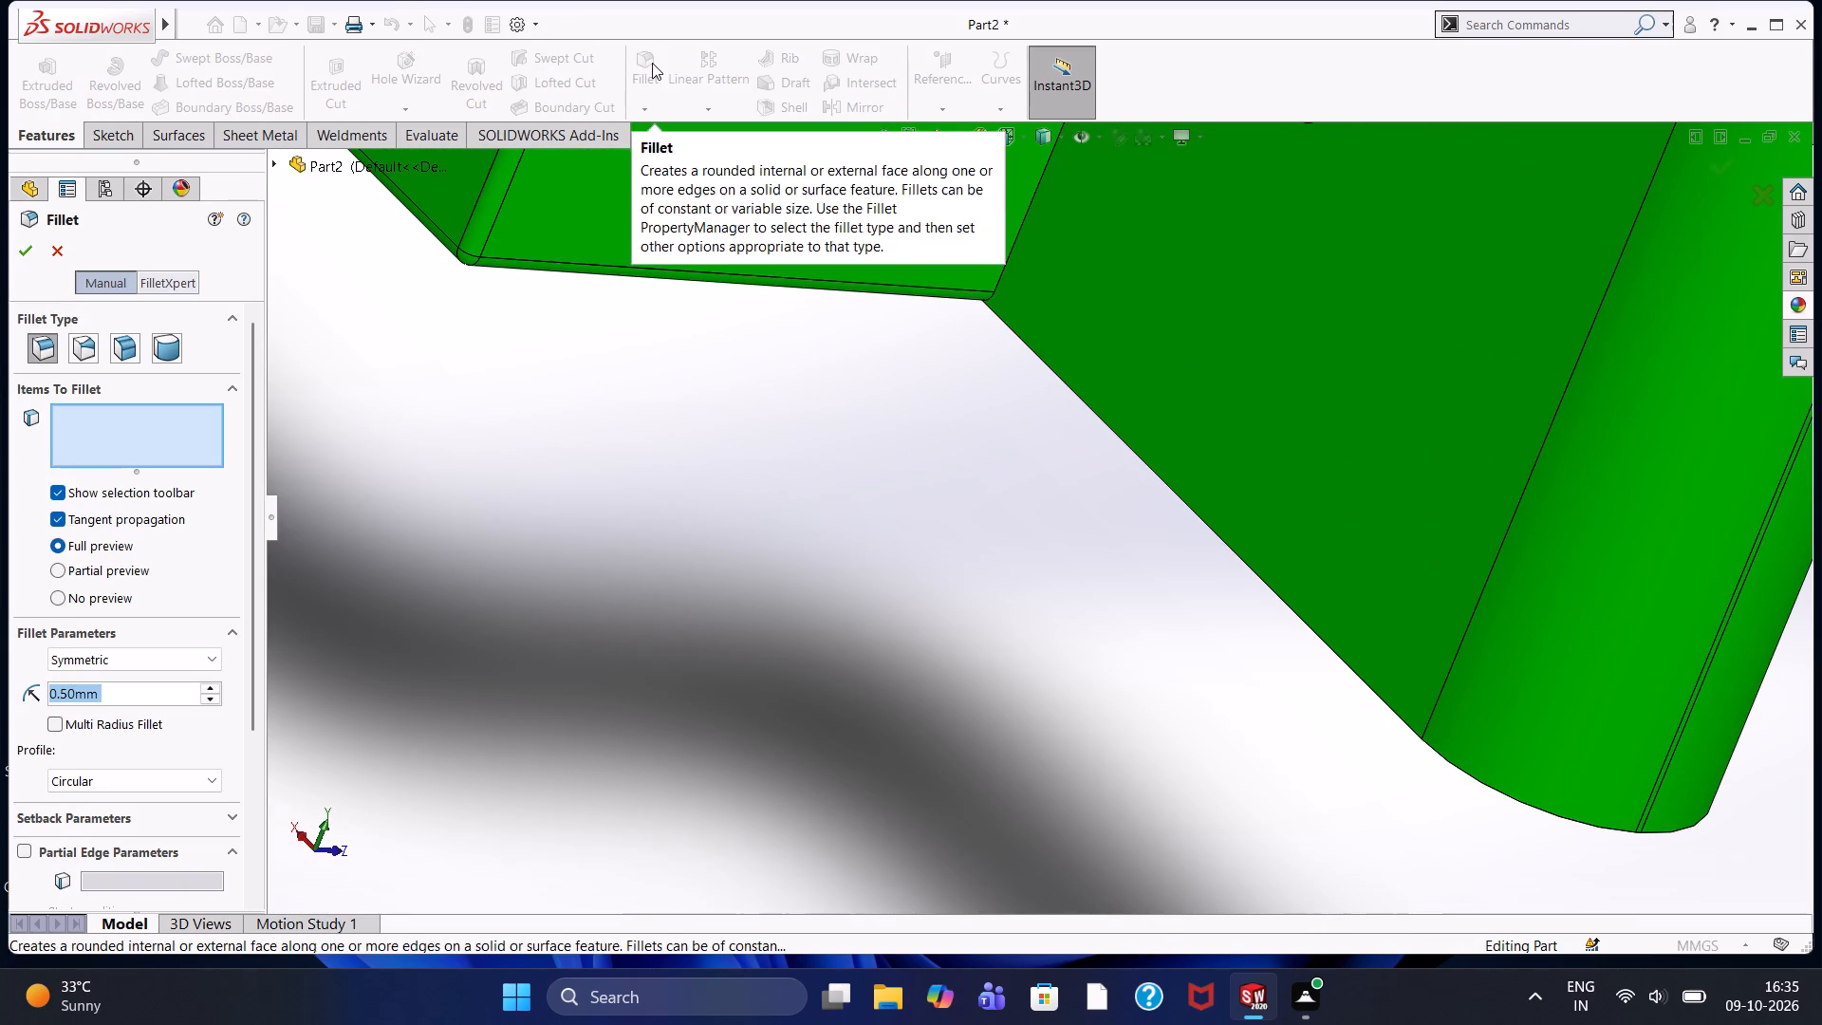
left_click(1227, 546)
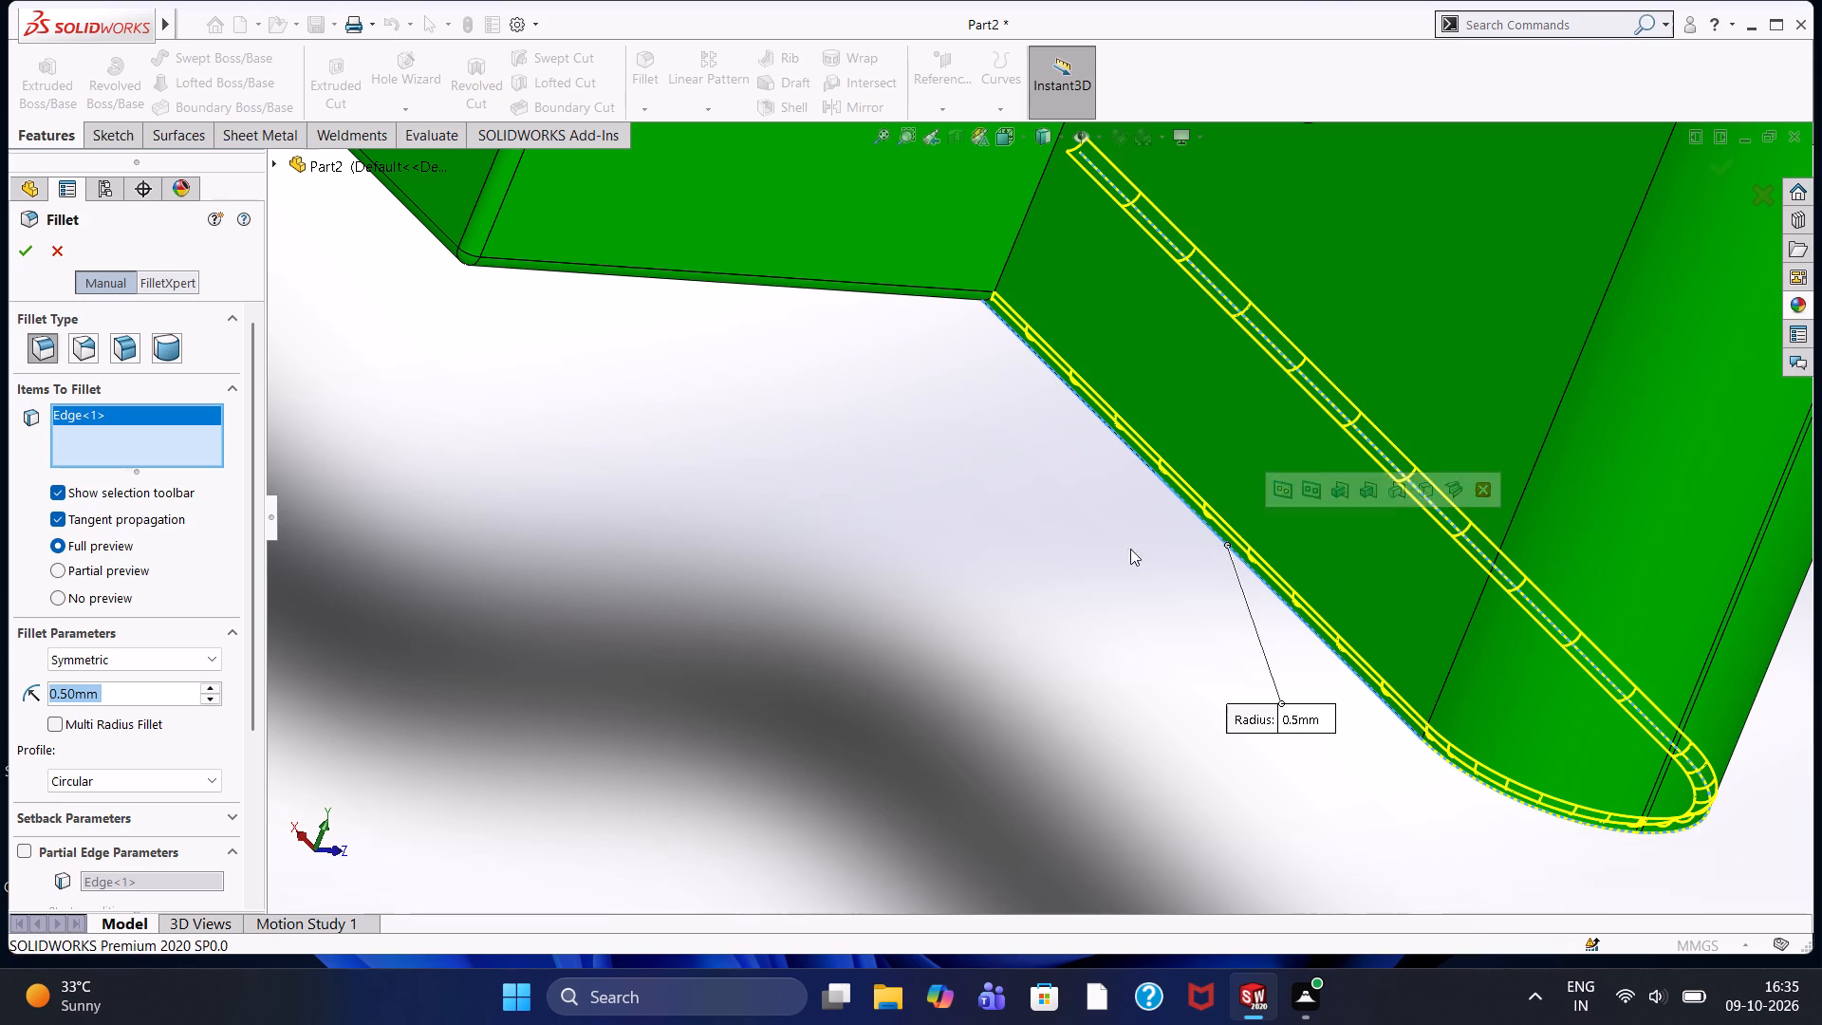
left_click(28, 260)
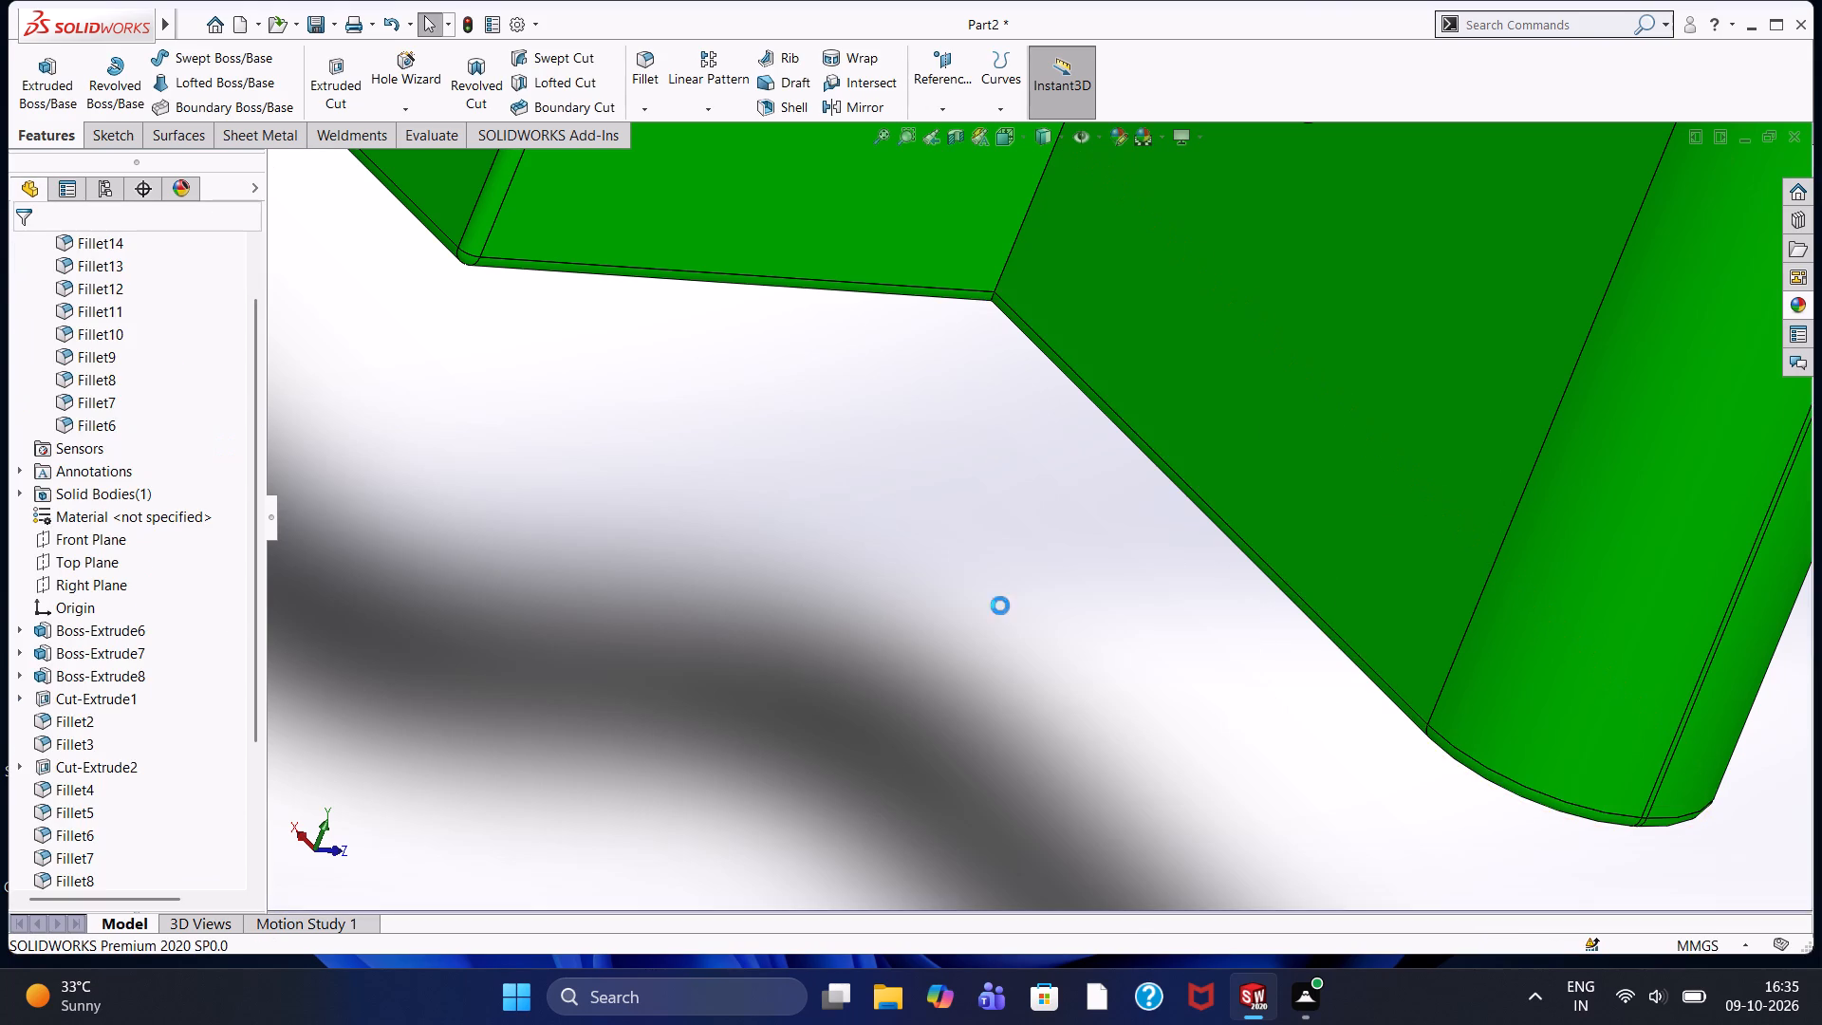
left_click(1000, 606)
Examine both filleted arms and their junction with the cylinder.
scroll(1042, 581, "up", 6)
middle_click_drag(1208, 656, 1125, 593)
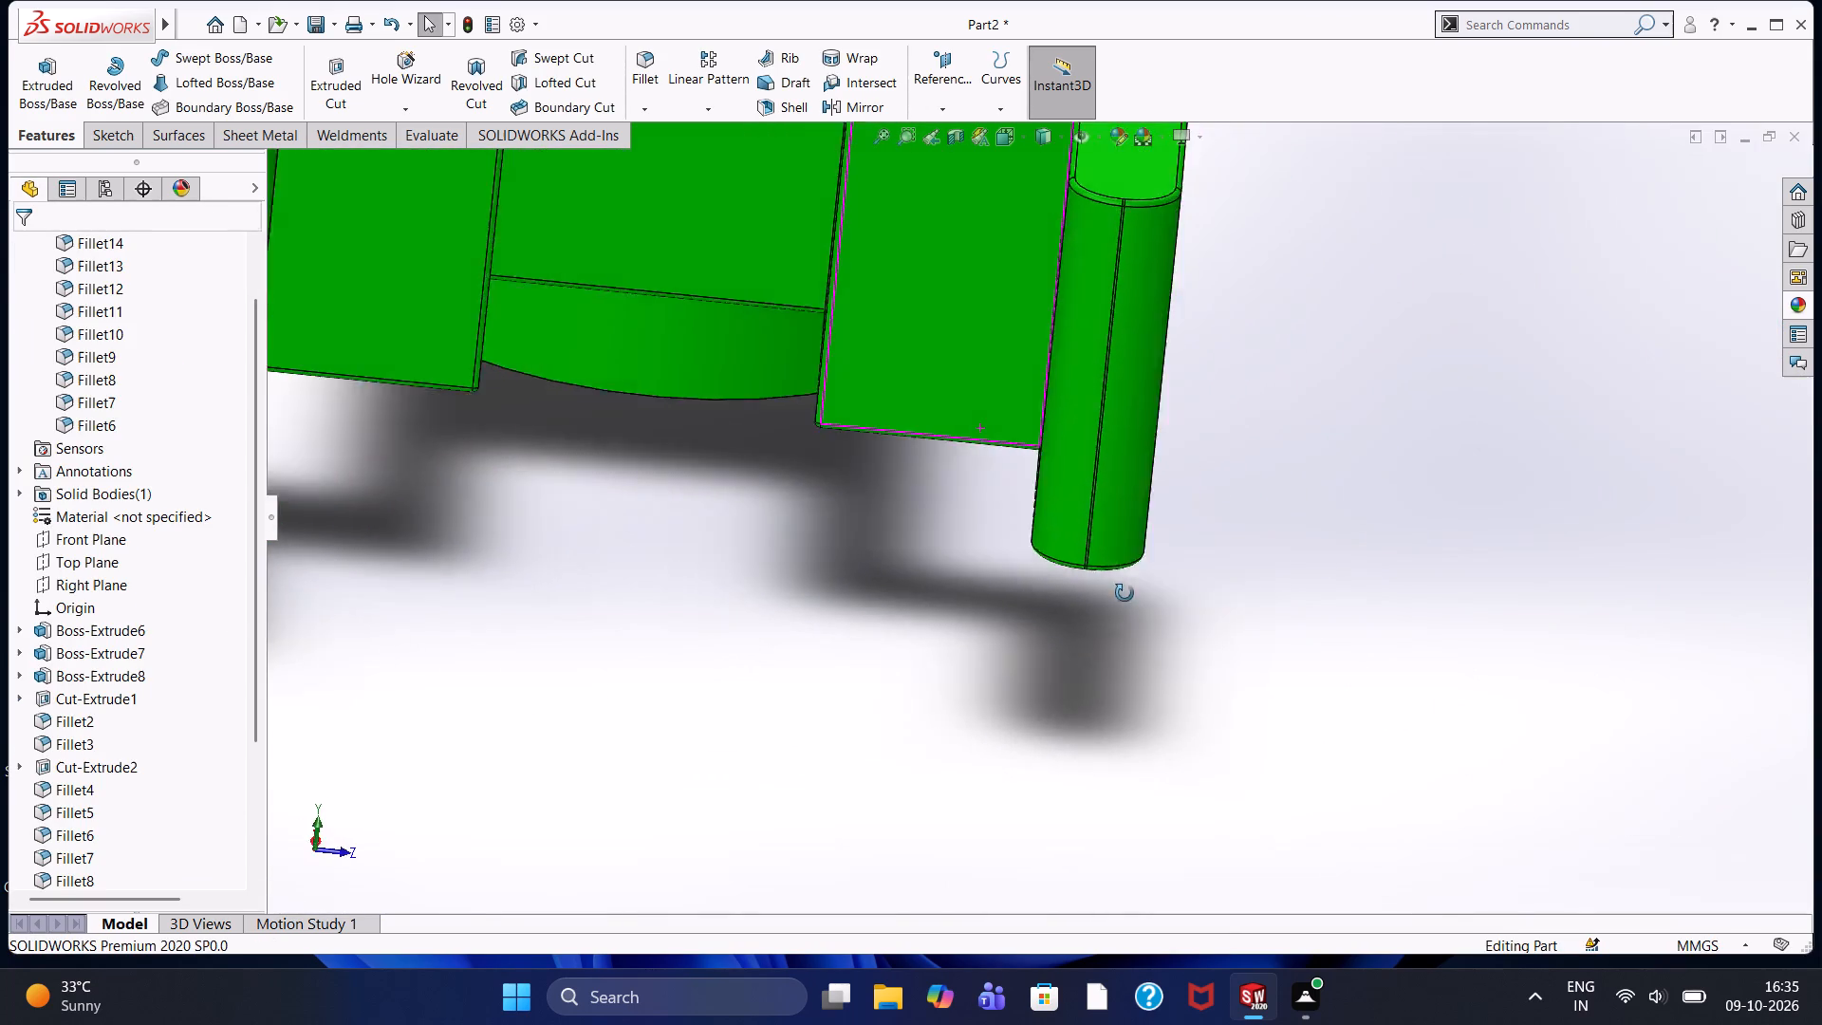
middle_click_drag(1125, 593, 1020, 554)
scroll(1086, 444, "down", 3)
scroll(1245, 466, "up", 8)
scroll(1162, 326, "down", 3)
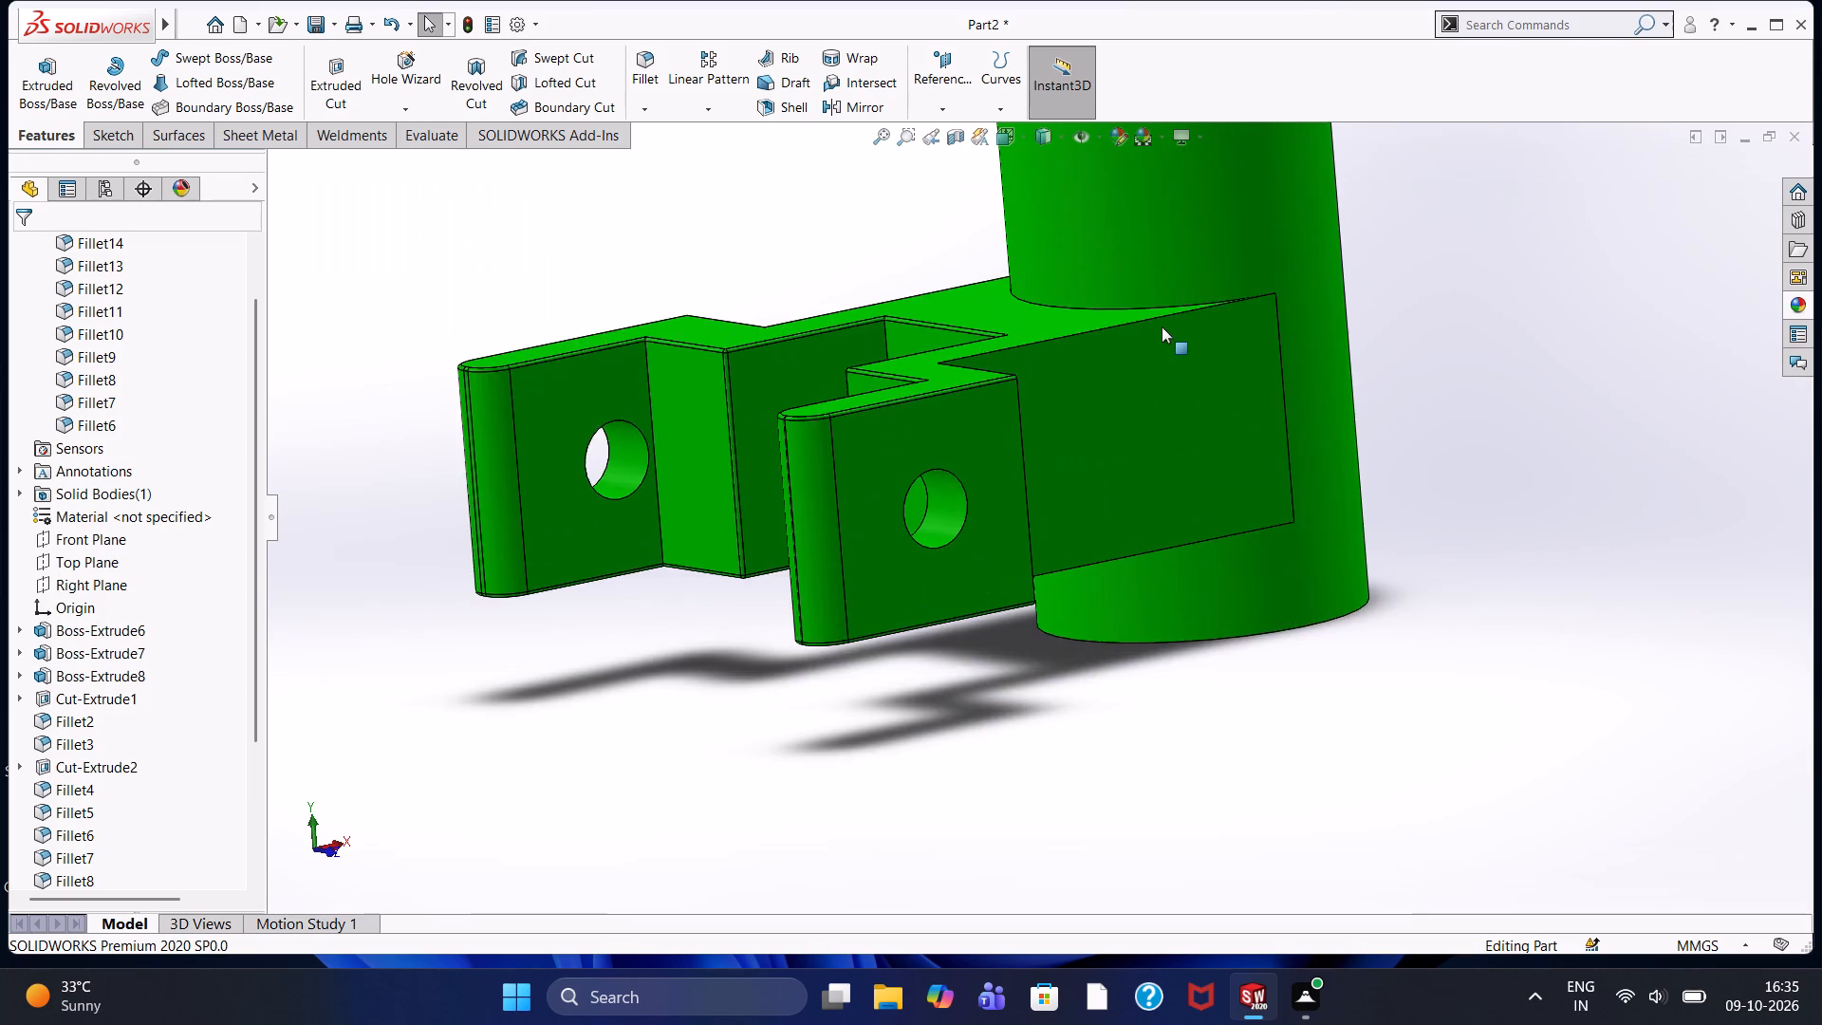
Fillet the top edge of the near arm's outer slanted step face with a 0.5 mm radius.
scroll(1151, 363, "down", 3)
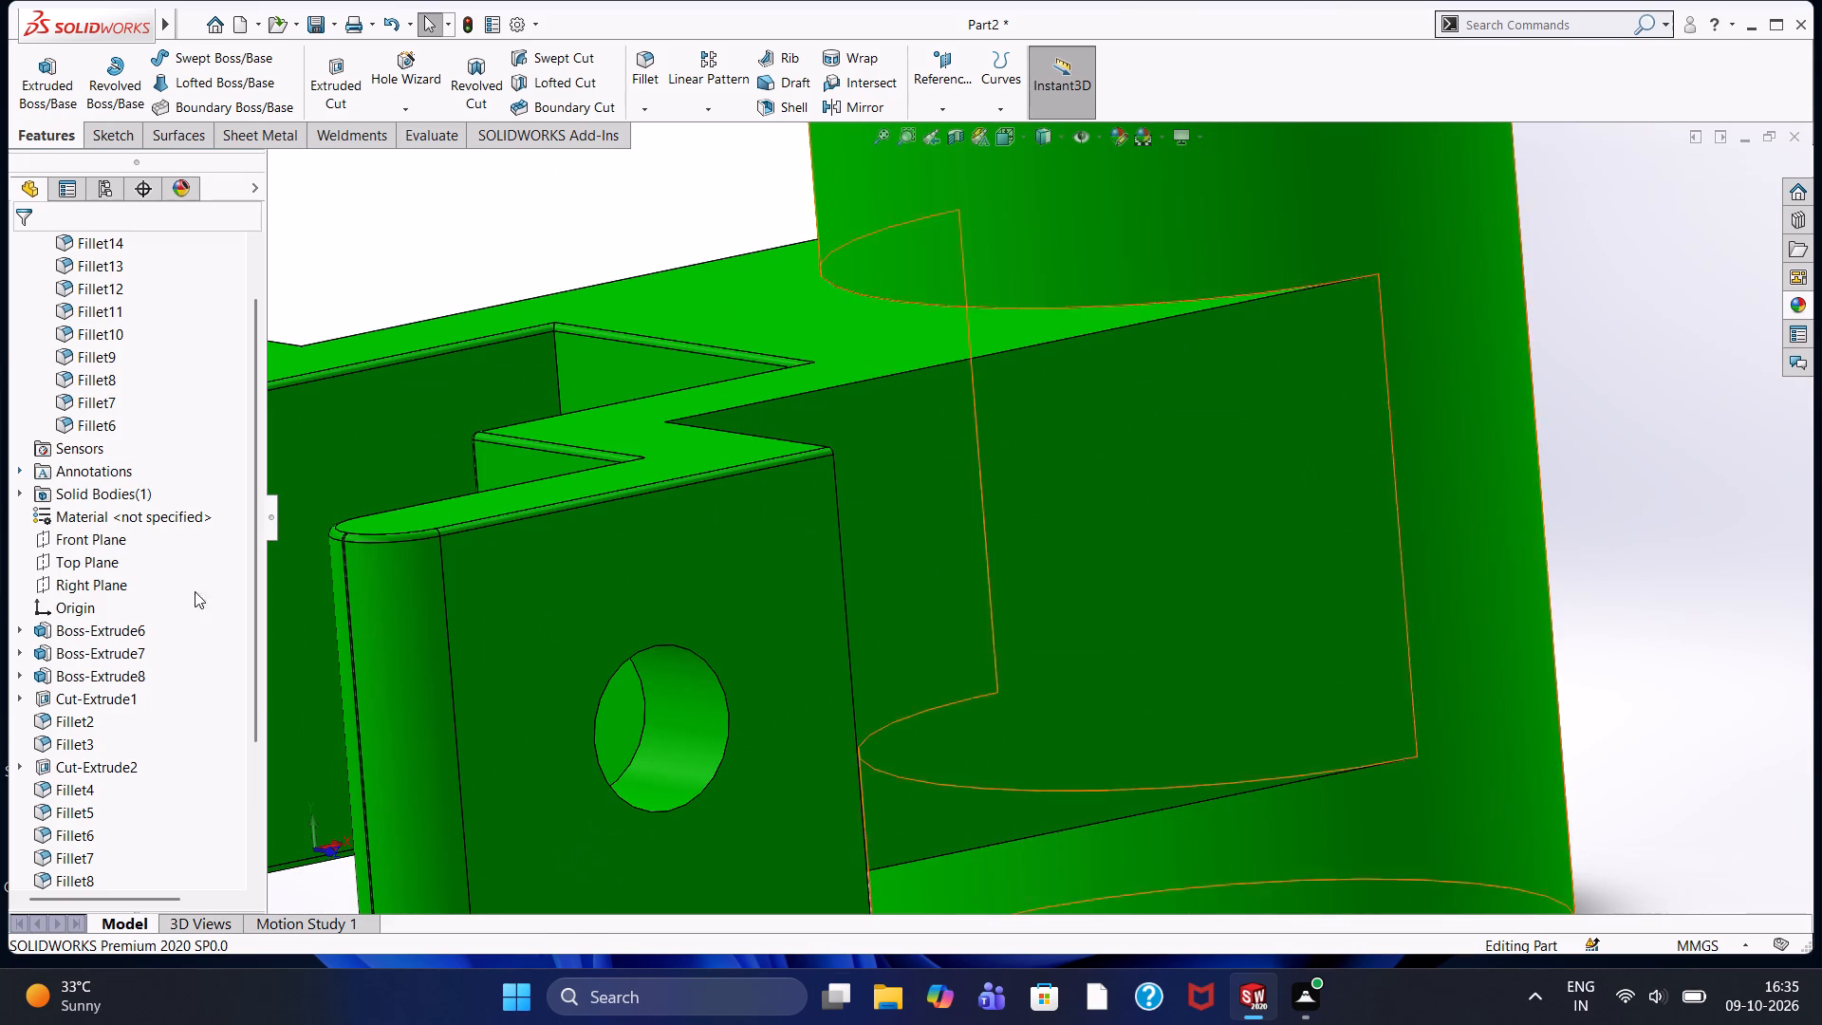
left_click(656, 60)
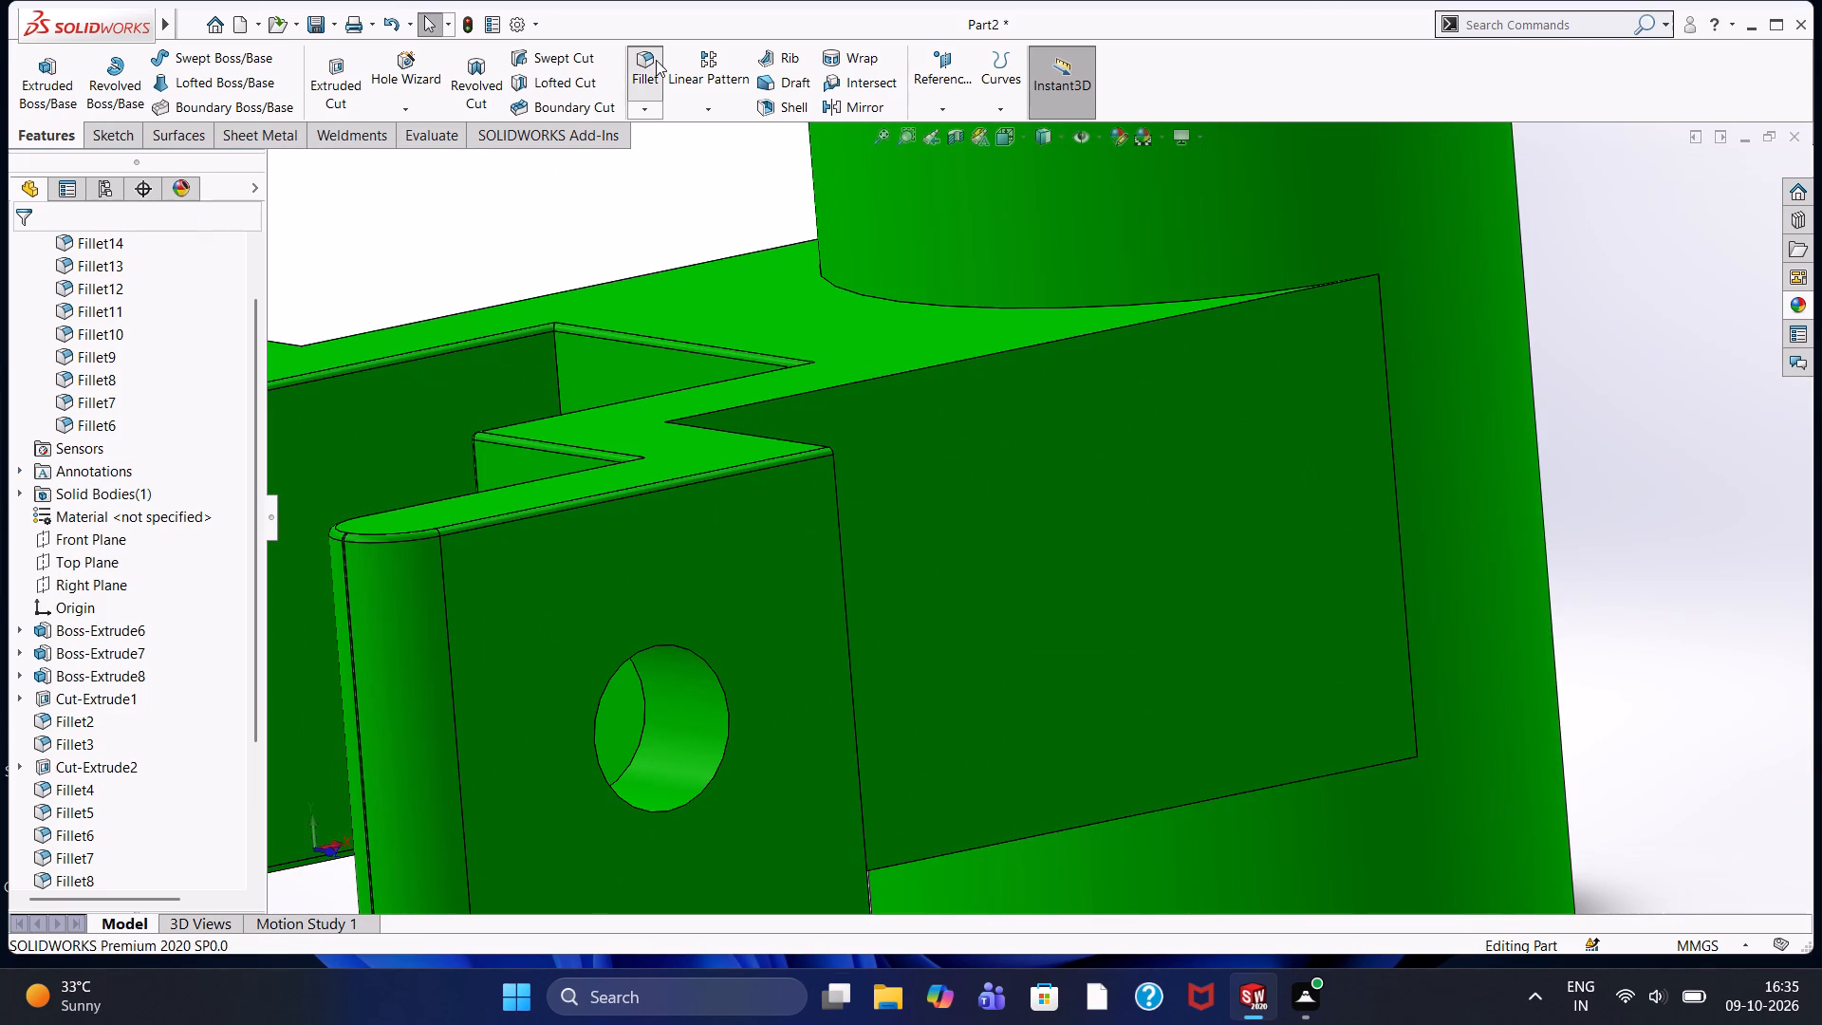
scroll(918, 410, "down", 4)
scroll(915, 409, "up", 3)
scroll(1090, 952, "up", 3)
middle_click_drag(1164, 786, 1088, 810)
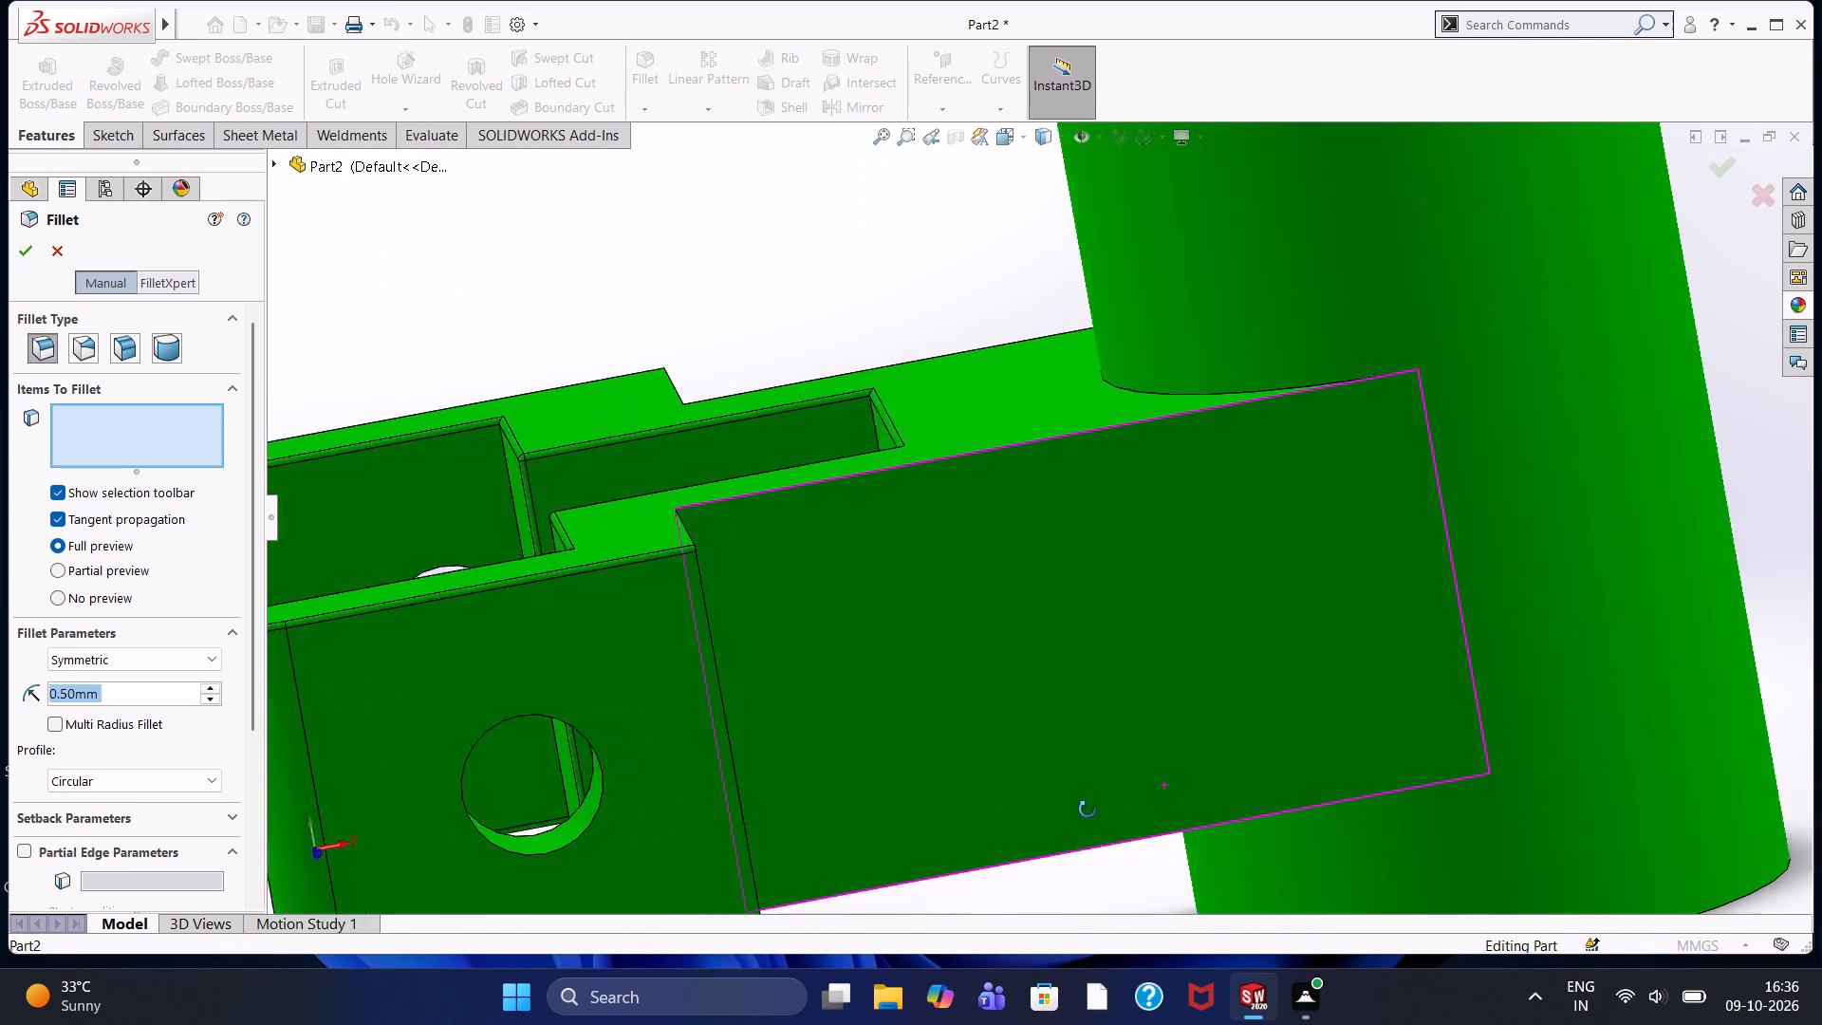
middle_click_drag(1088, 810, 1009, 846)
scroll(744, 624, "down", 4)
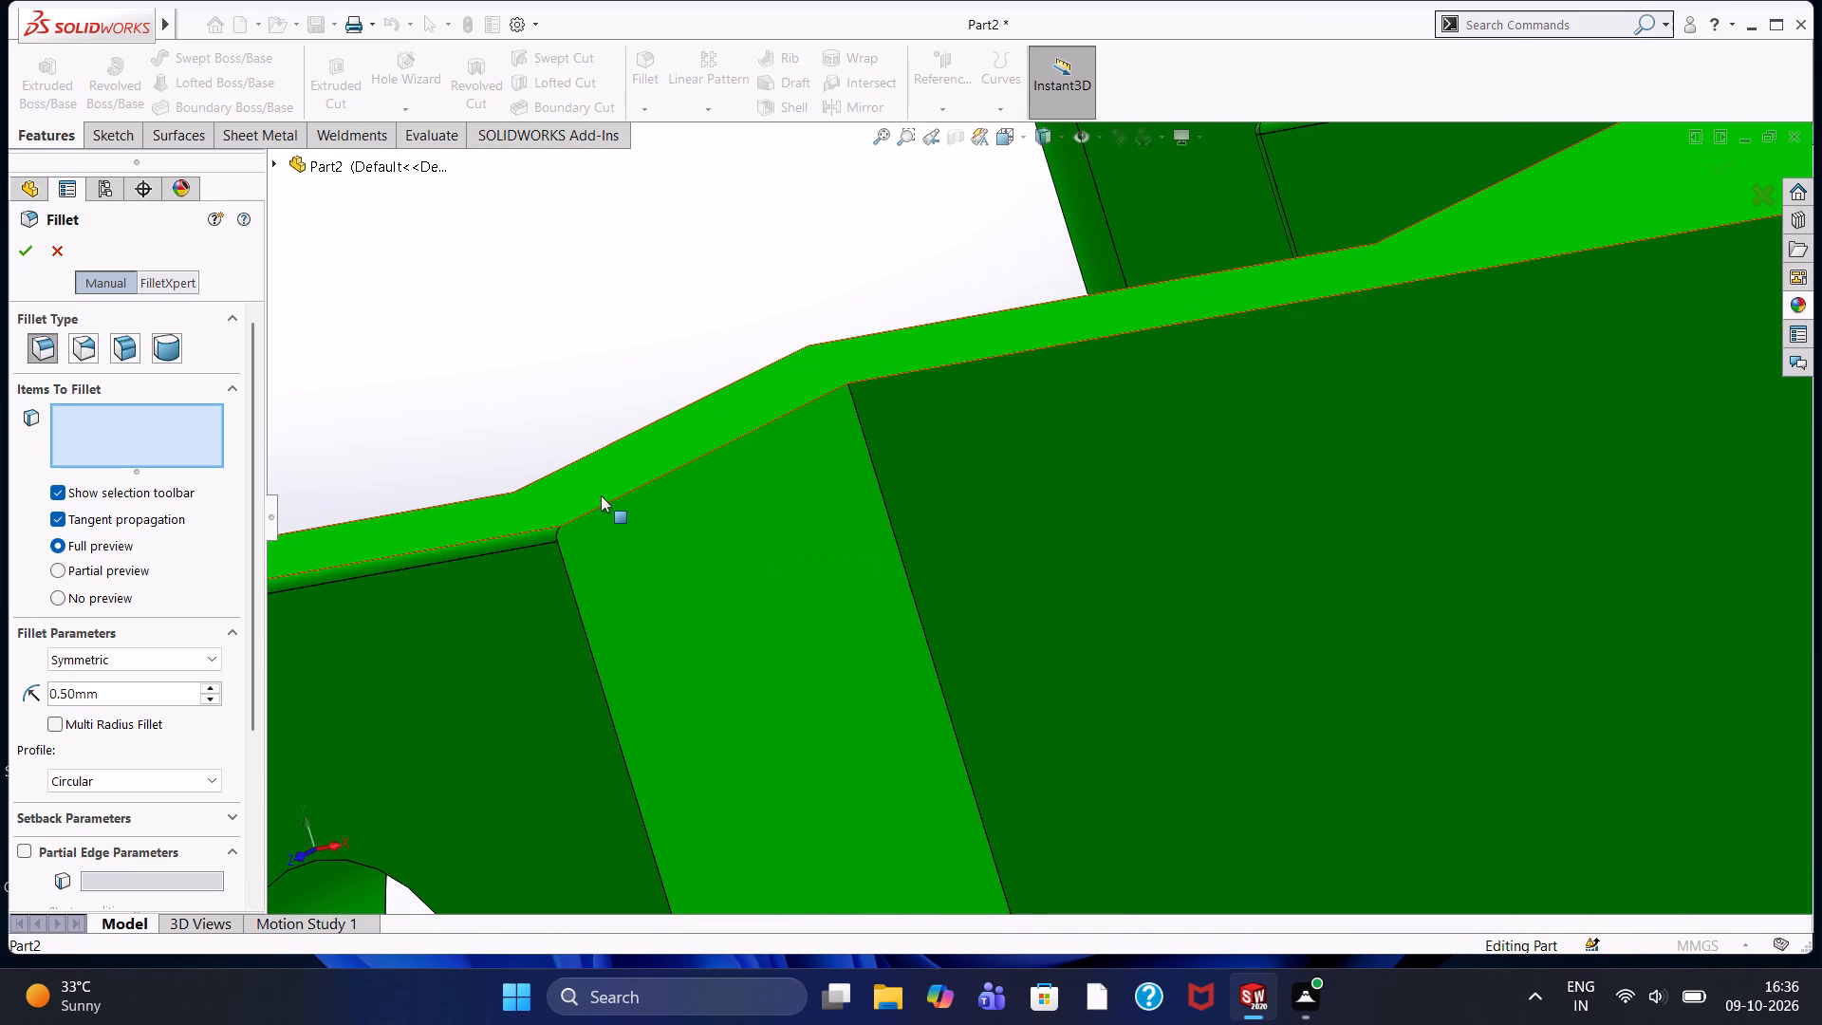
left_click(613, 498)
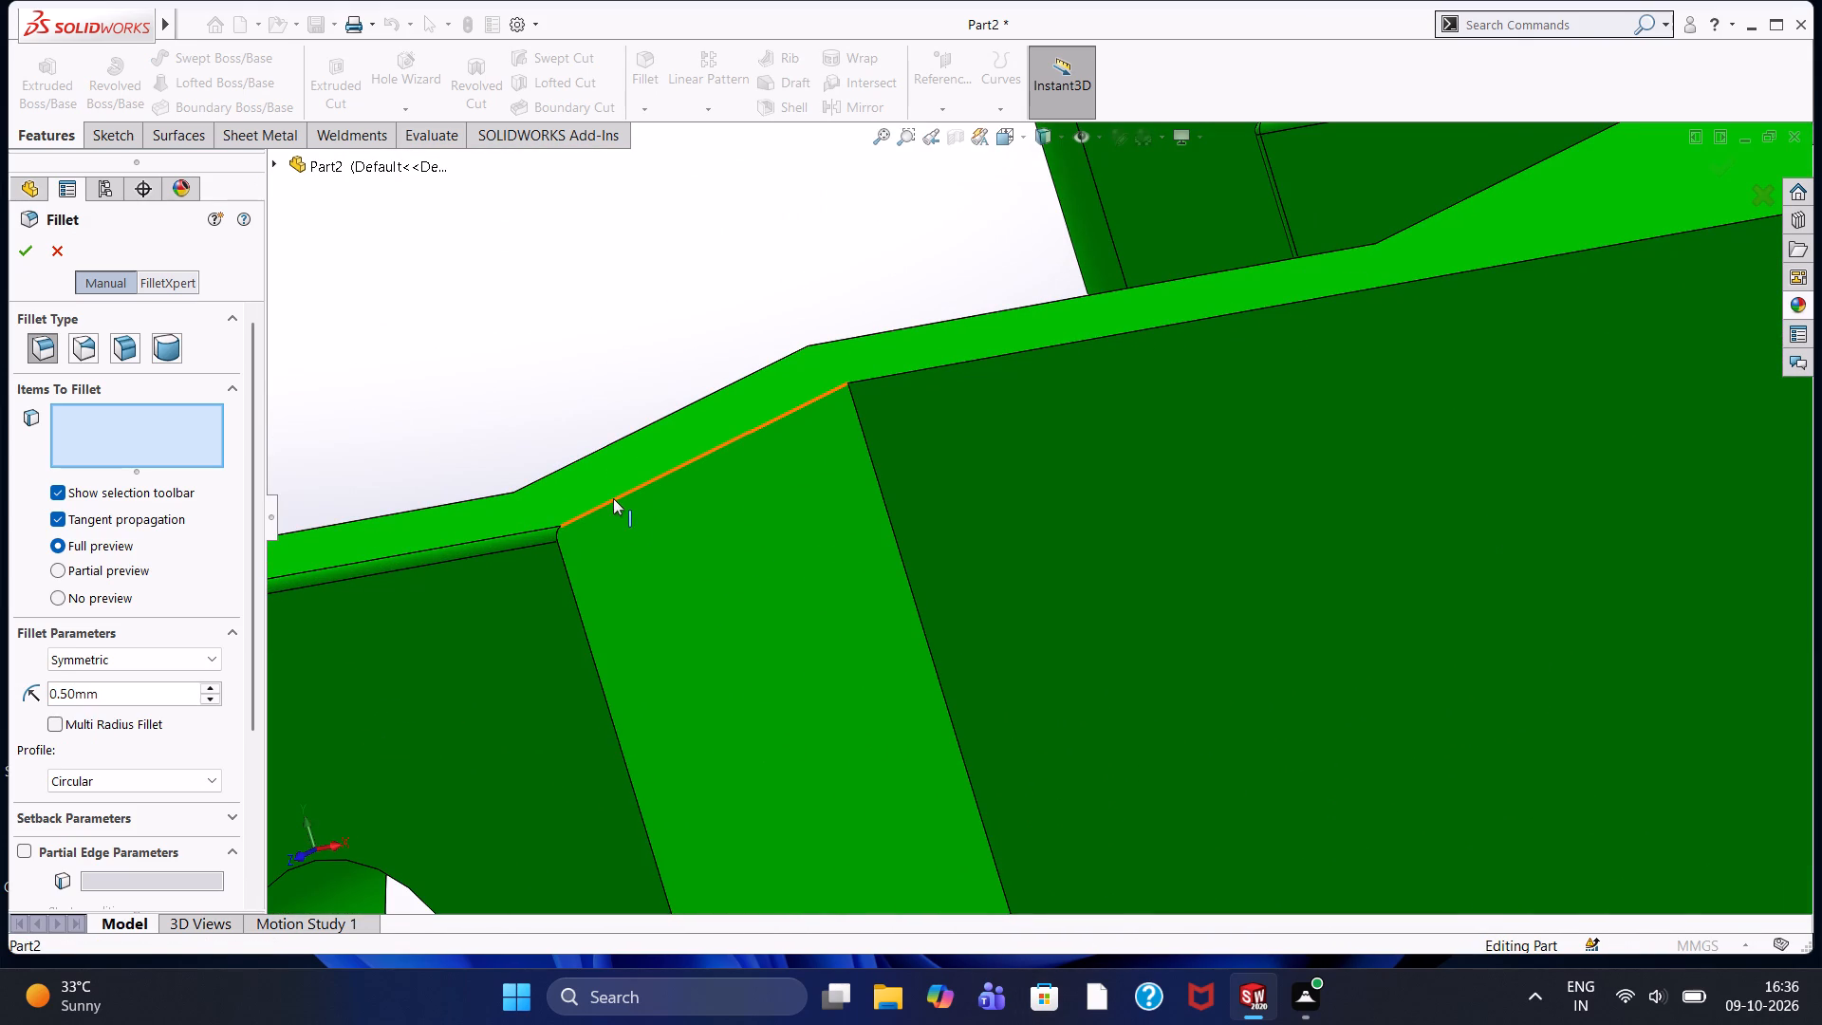
scroll(621, 500, "up", 3)
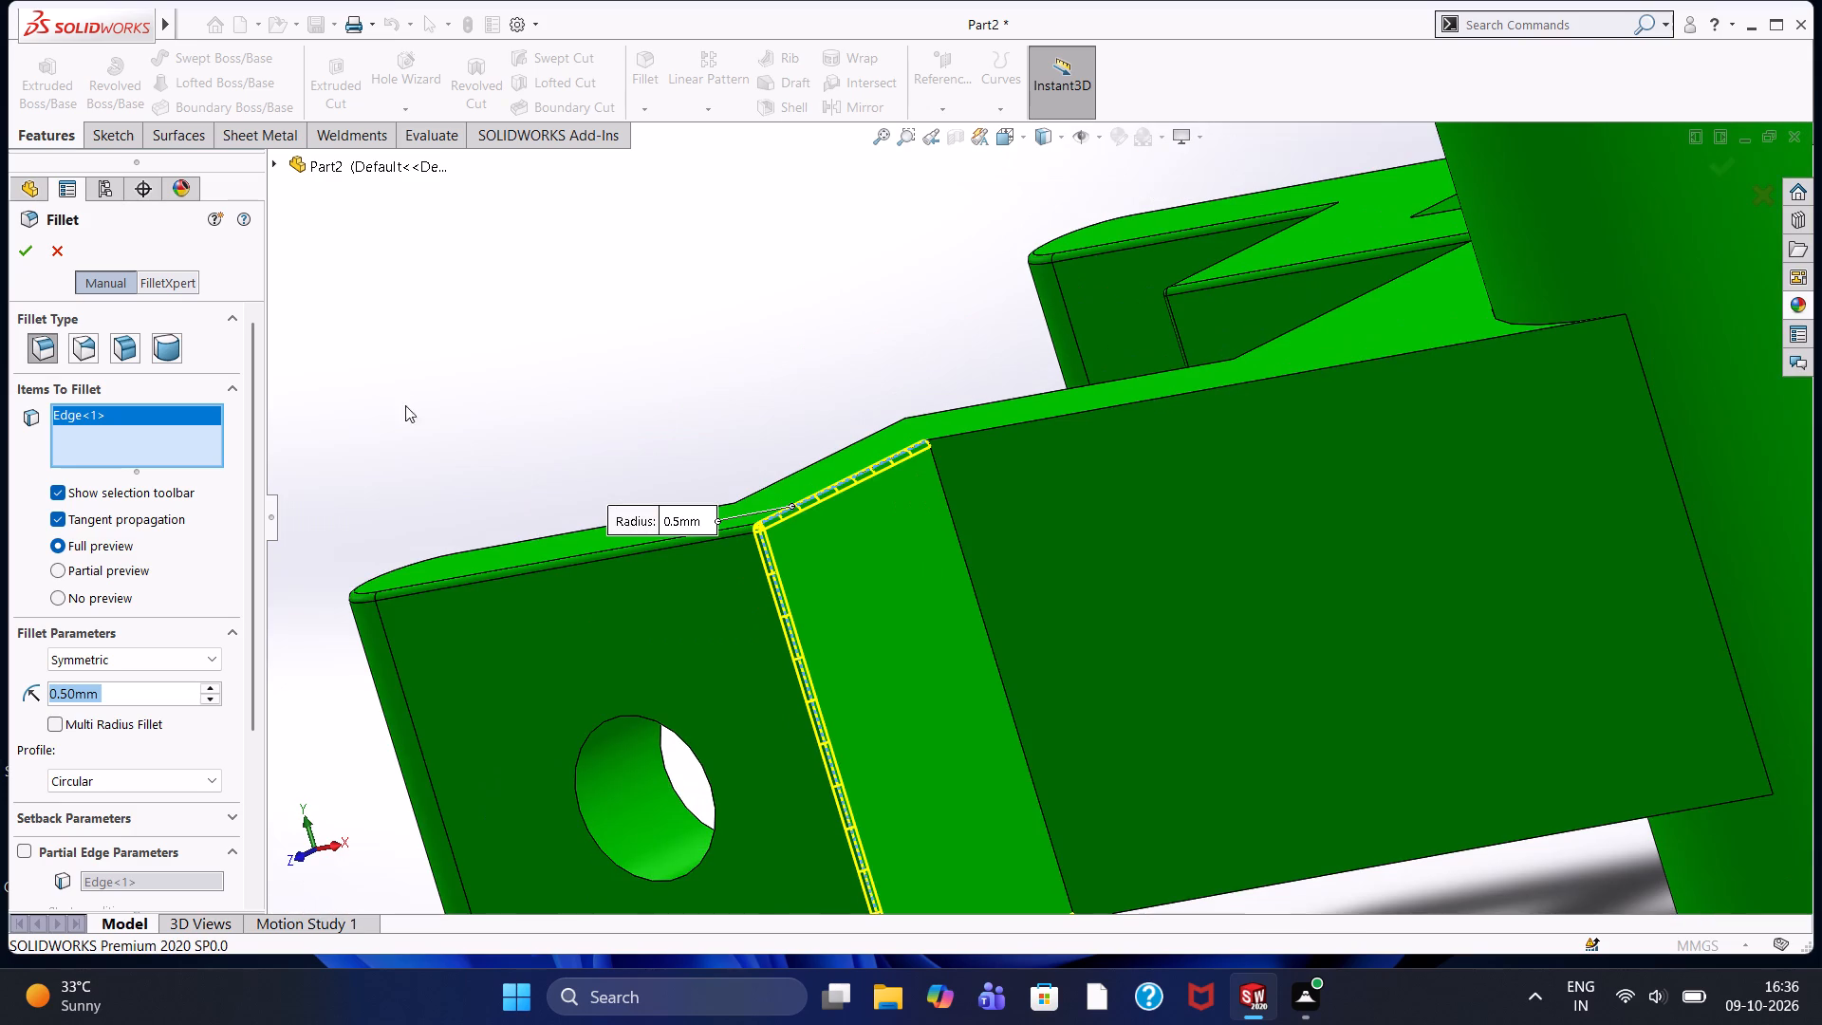
left_click(26, 254)
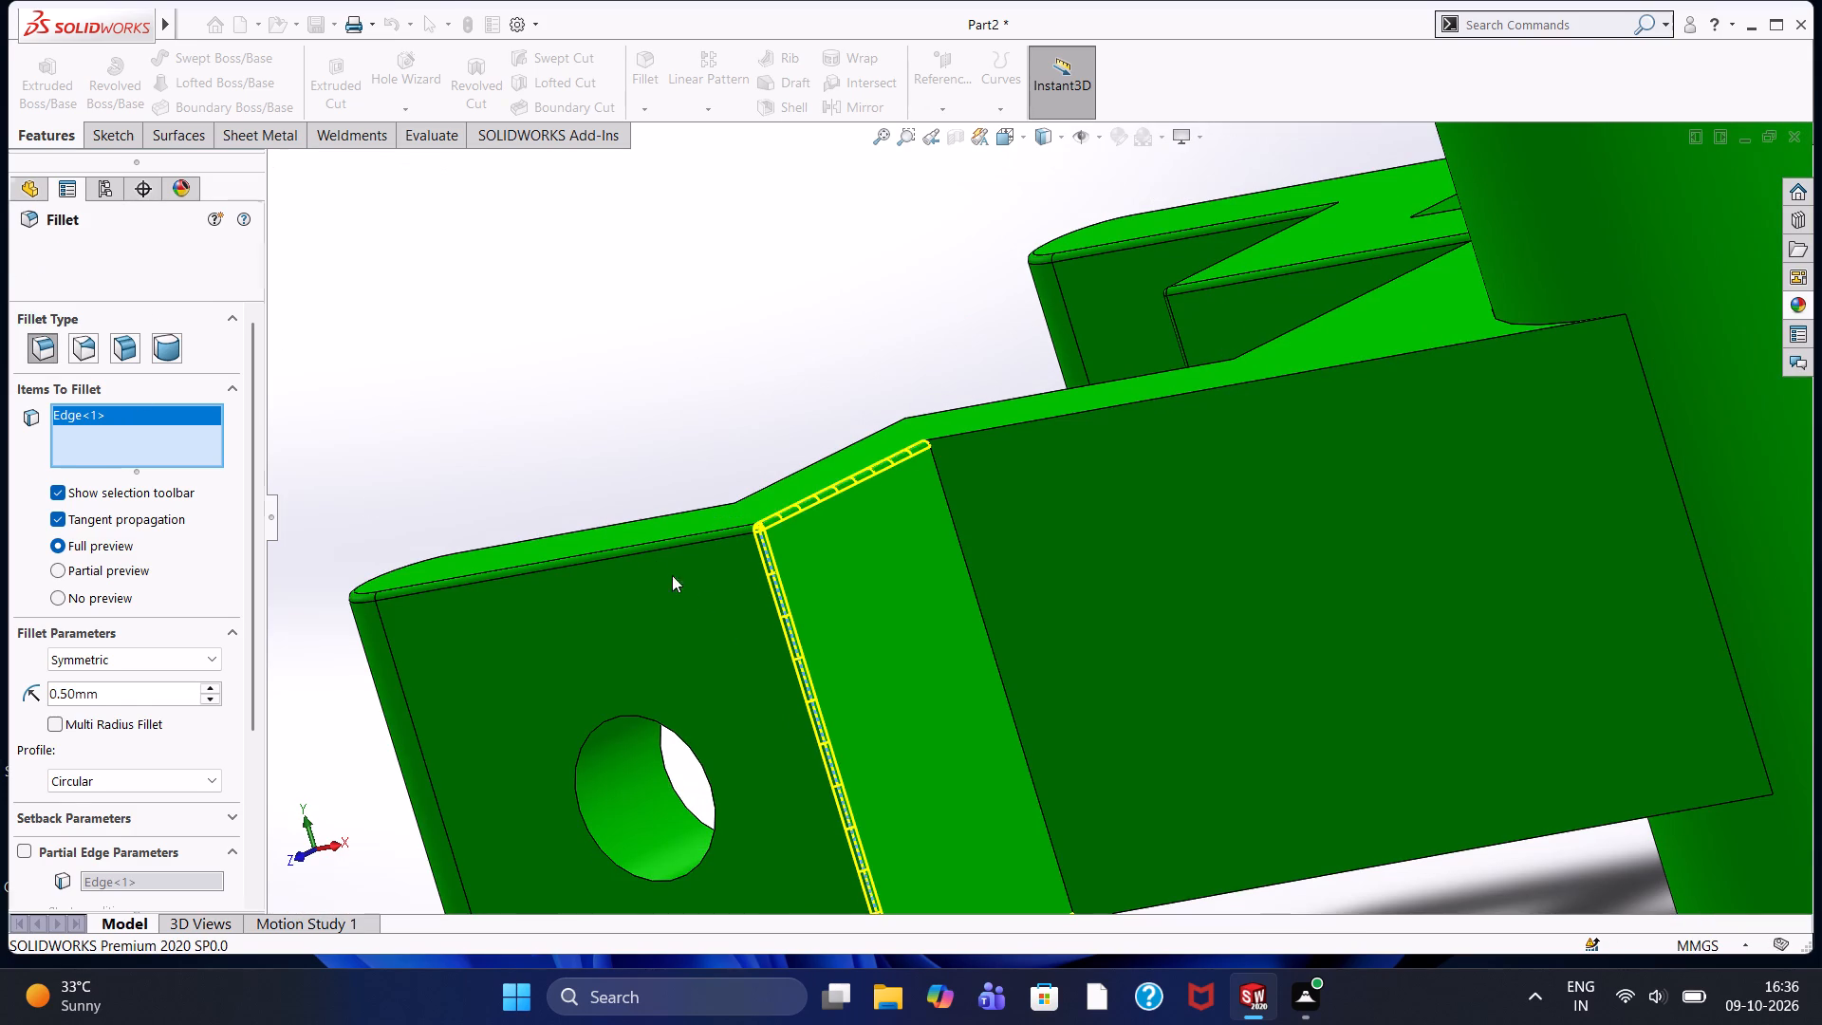
Examine the corner where the fillets meet at the top of the near arm's outer slanted step.
scroll(793, 537, "down", 15)
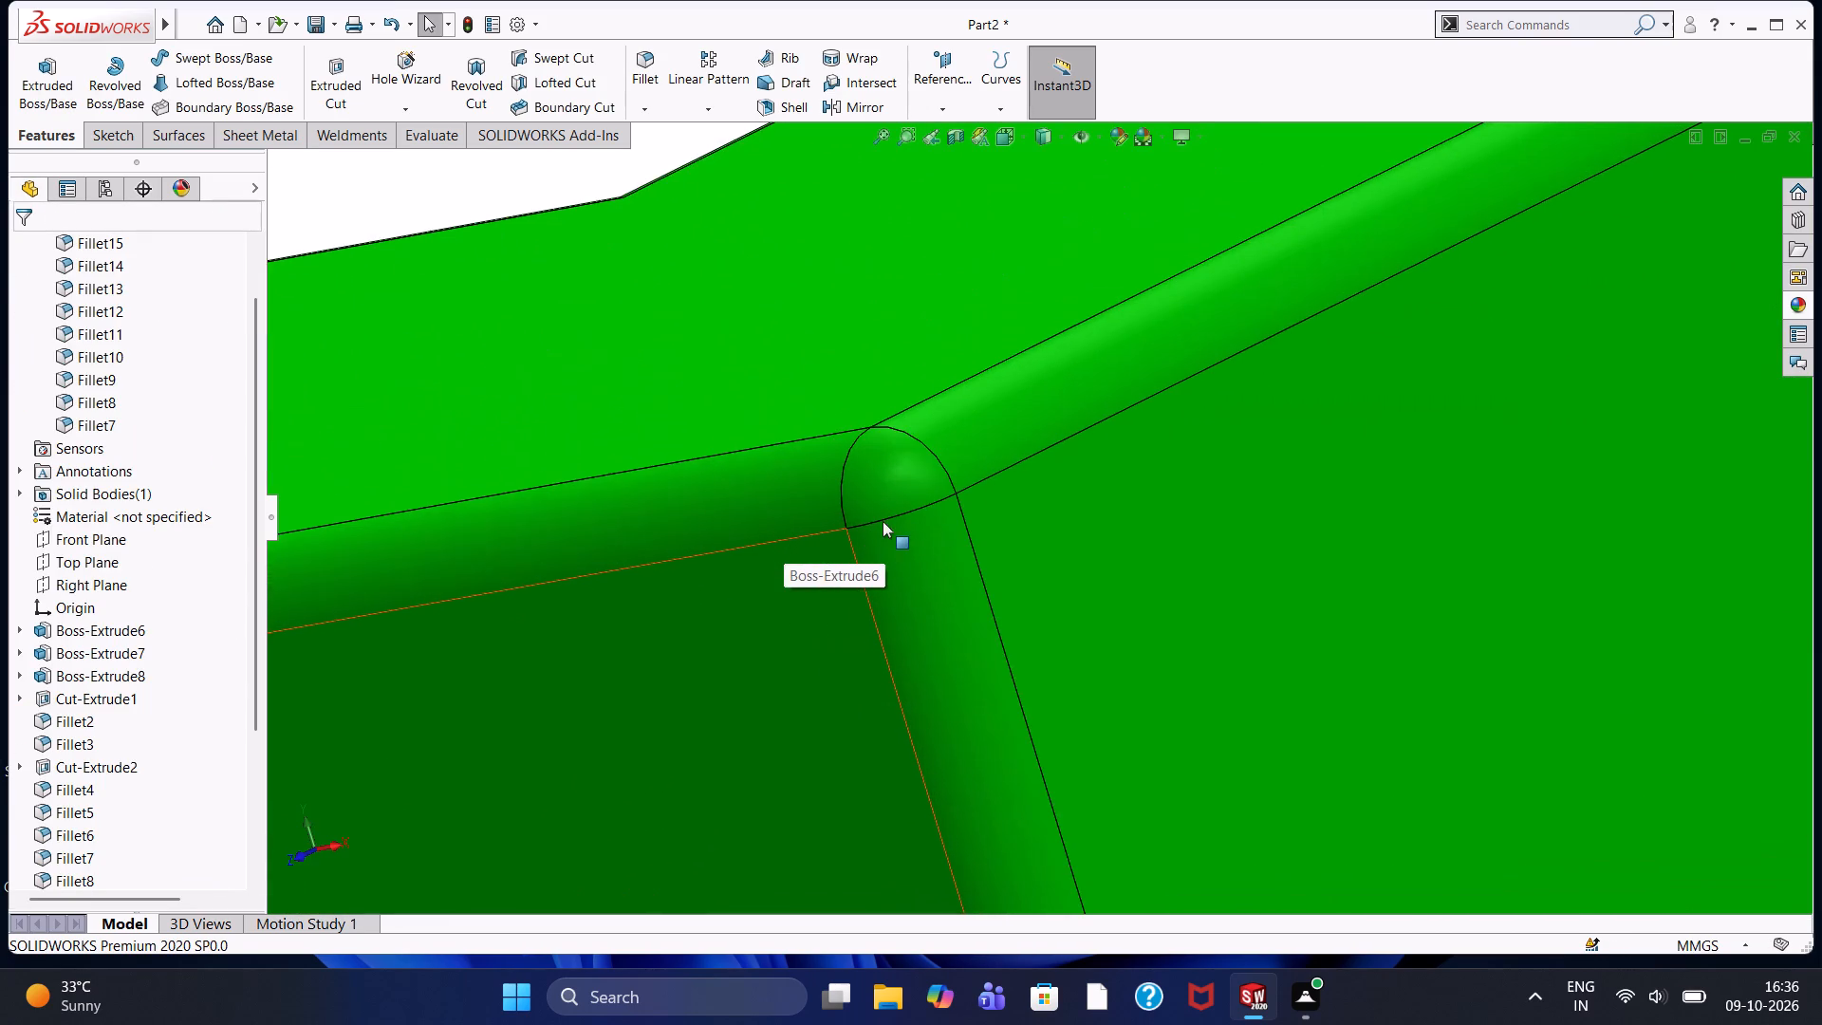
scroll(883, 520, "down", 4)
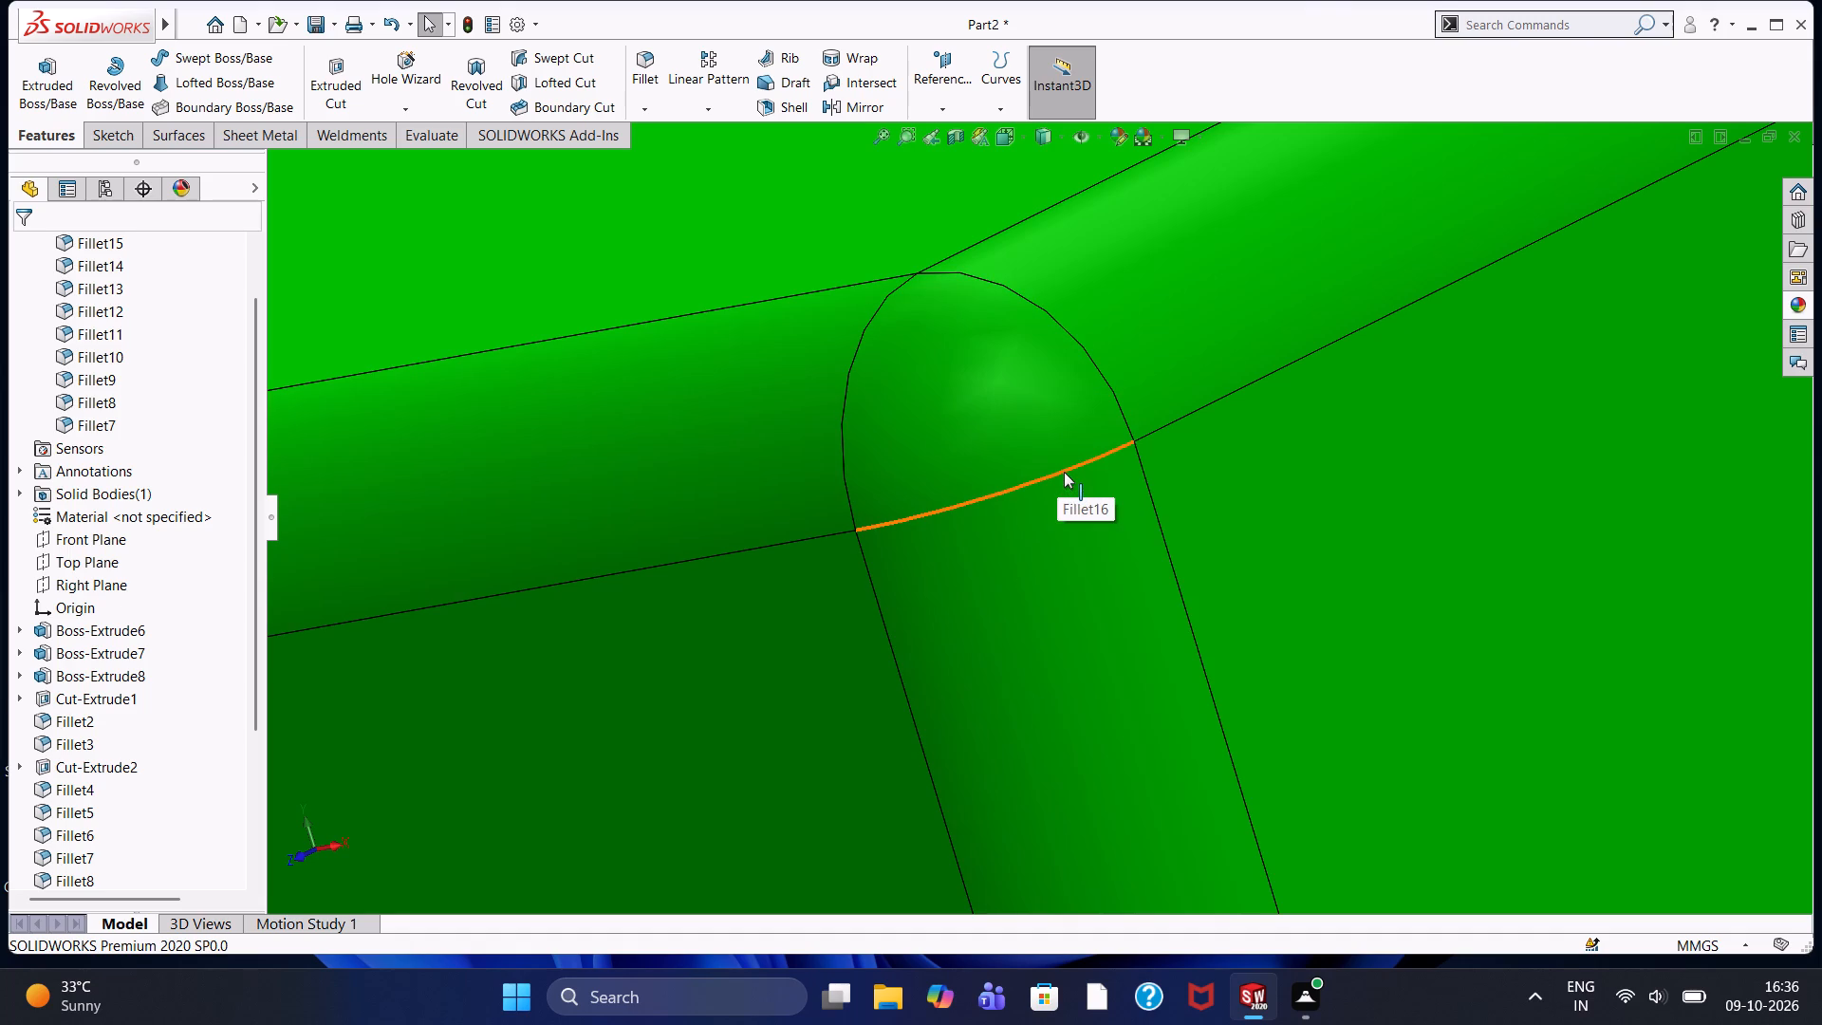
scroll(1312, 610, "up", 7)
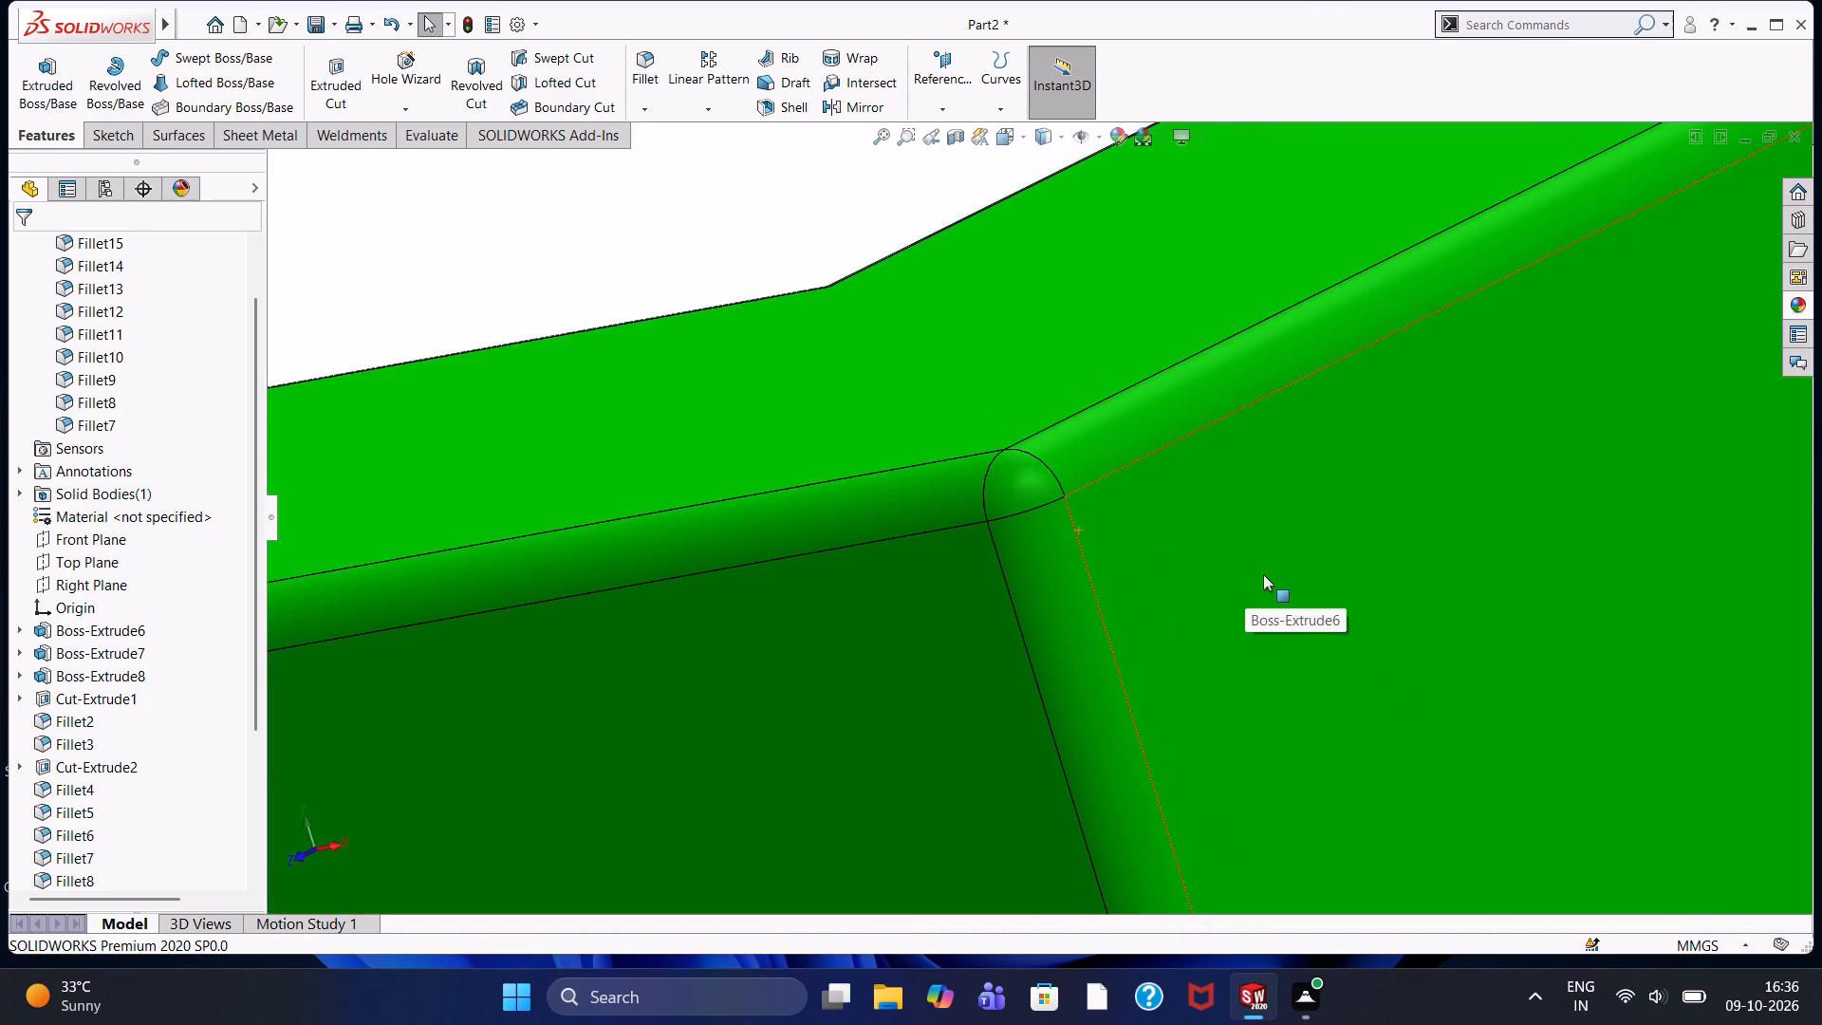
scroll(1263, 574, "up", 8)
scroll(1360, 632, "up", 3)
scroll(1487, 638, "up", 3)
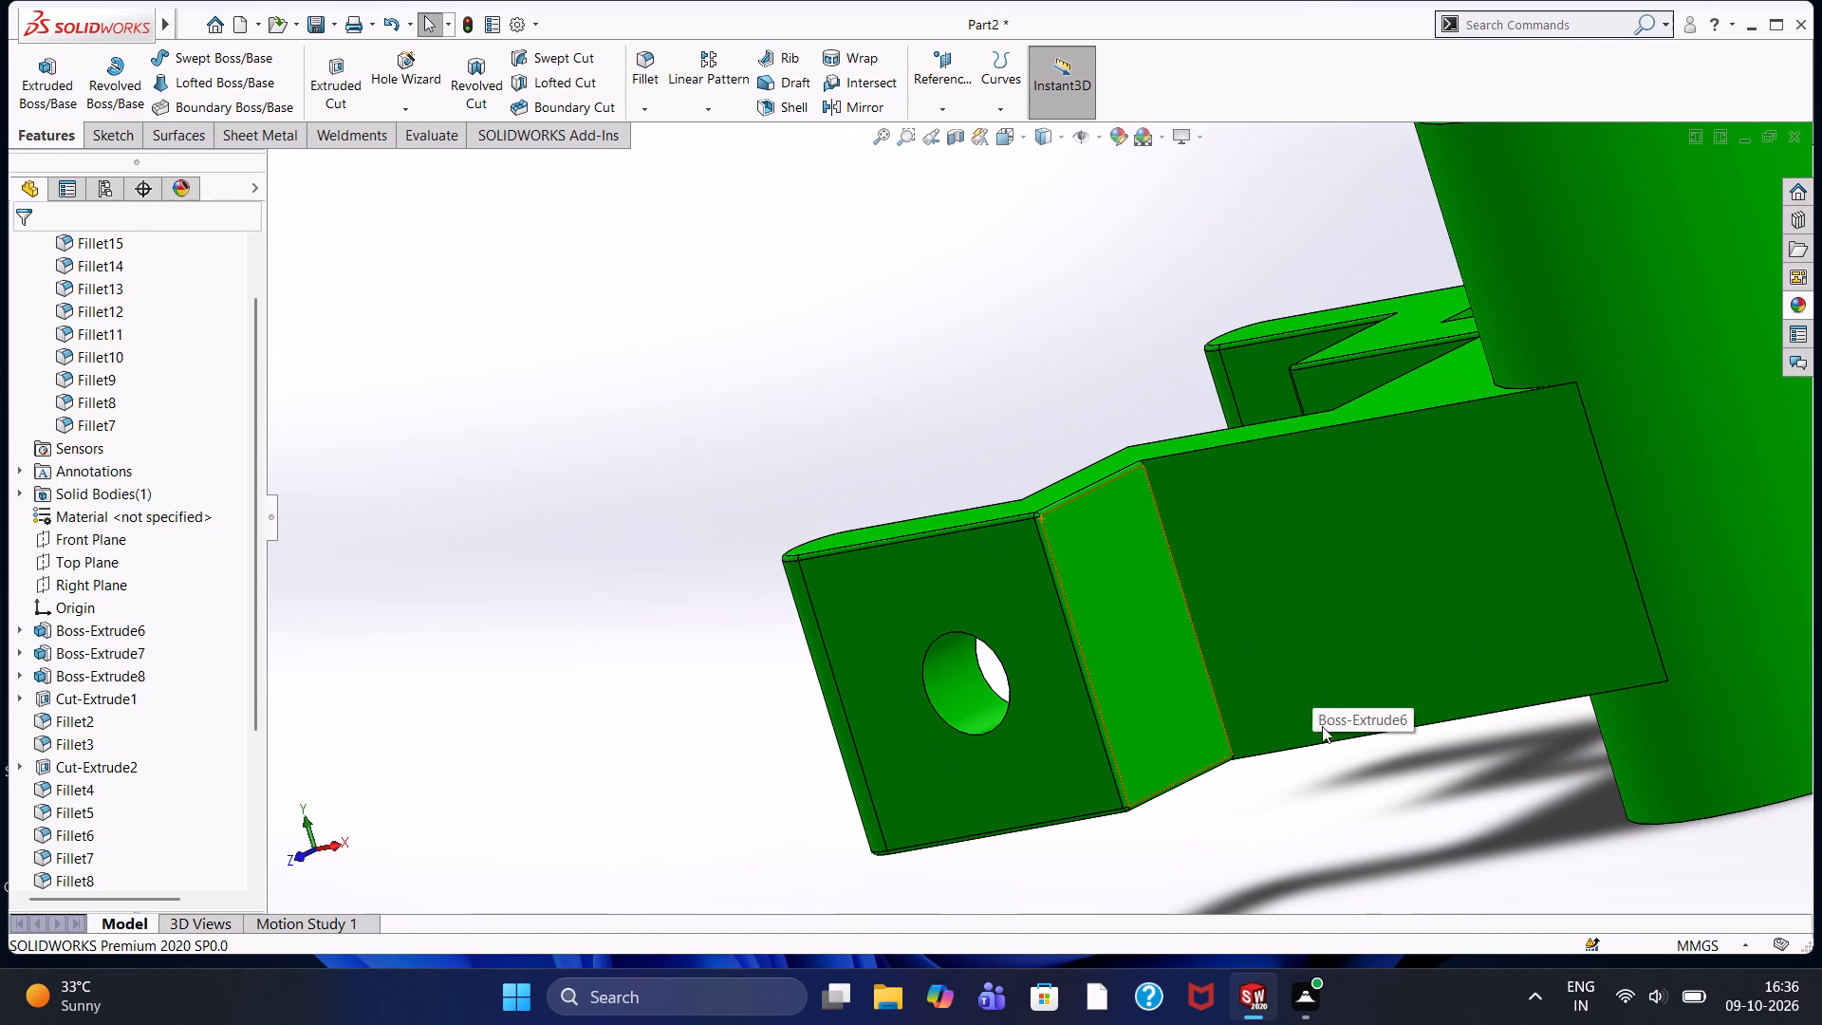
Fillet the top edge of the near arm's long outer side face, running to the cylinder, with a 0.5 mm radius.
middle_click_drag(1320, 785, 1368, 813)
scroll(1415, 701, "up", 2)
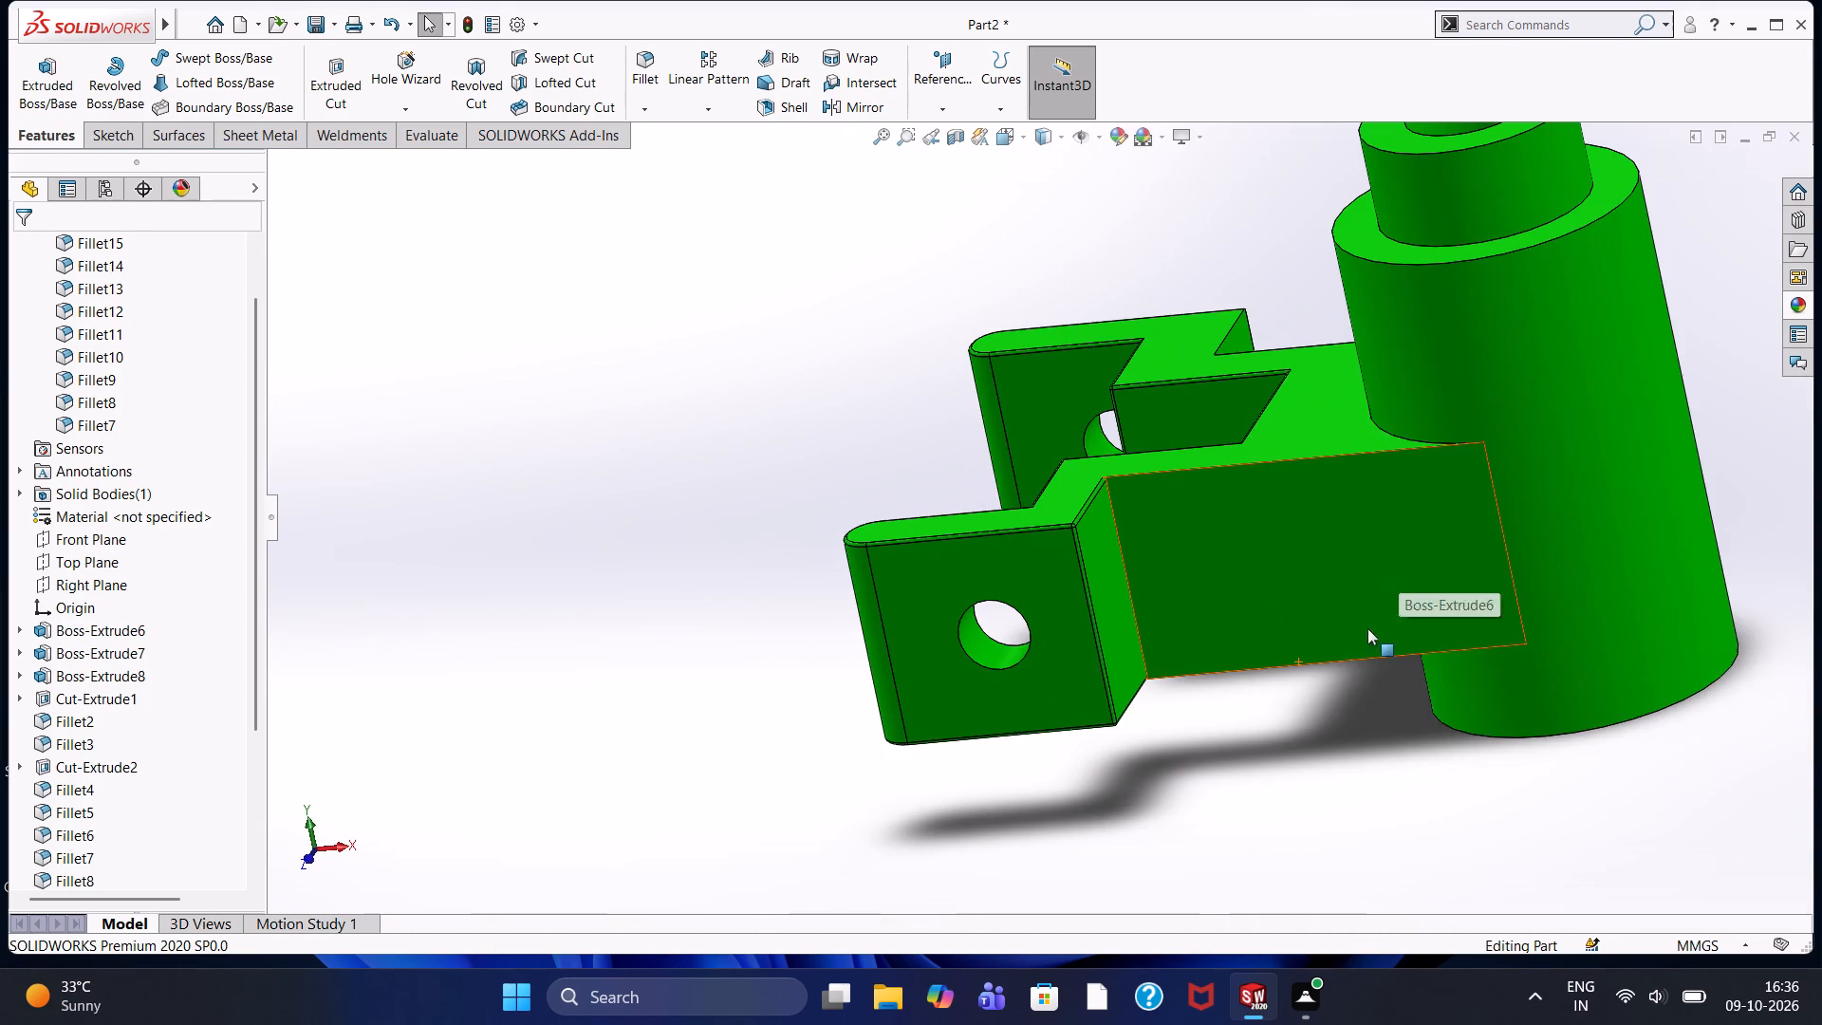
scroll(1367, 628, "up", 1)
middle_click_drag(1307, 681, 1337, 633)
scroll(1340, 463, "down", 3)
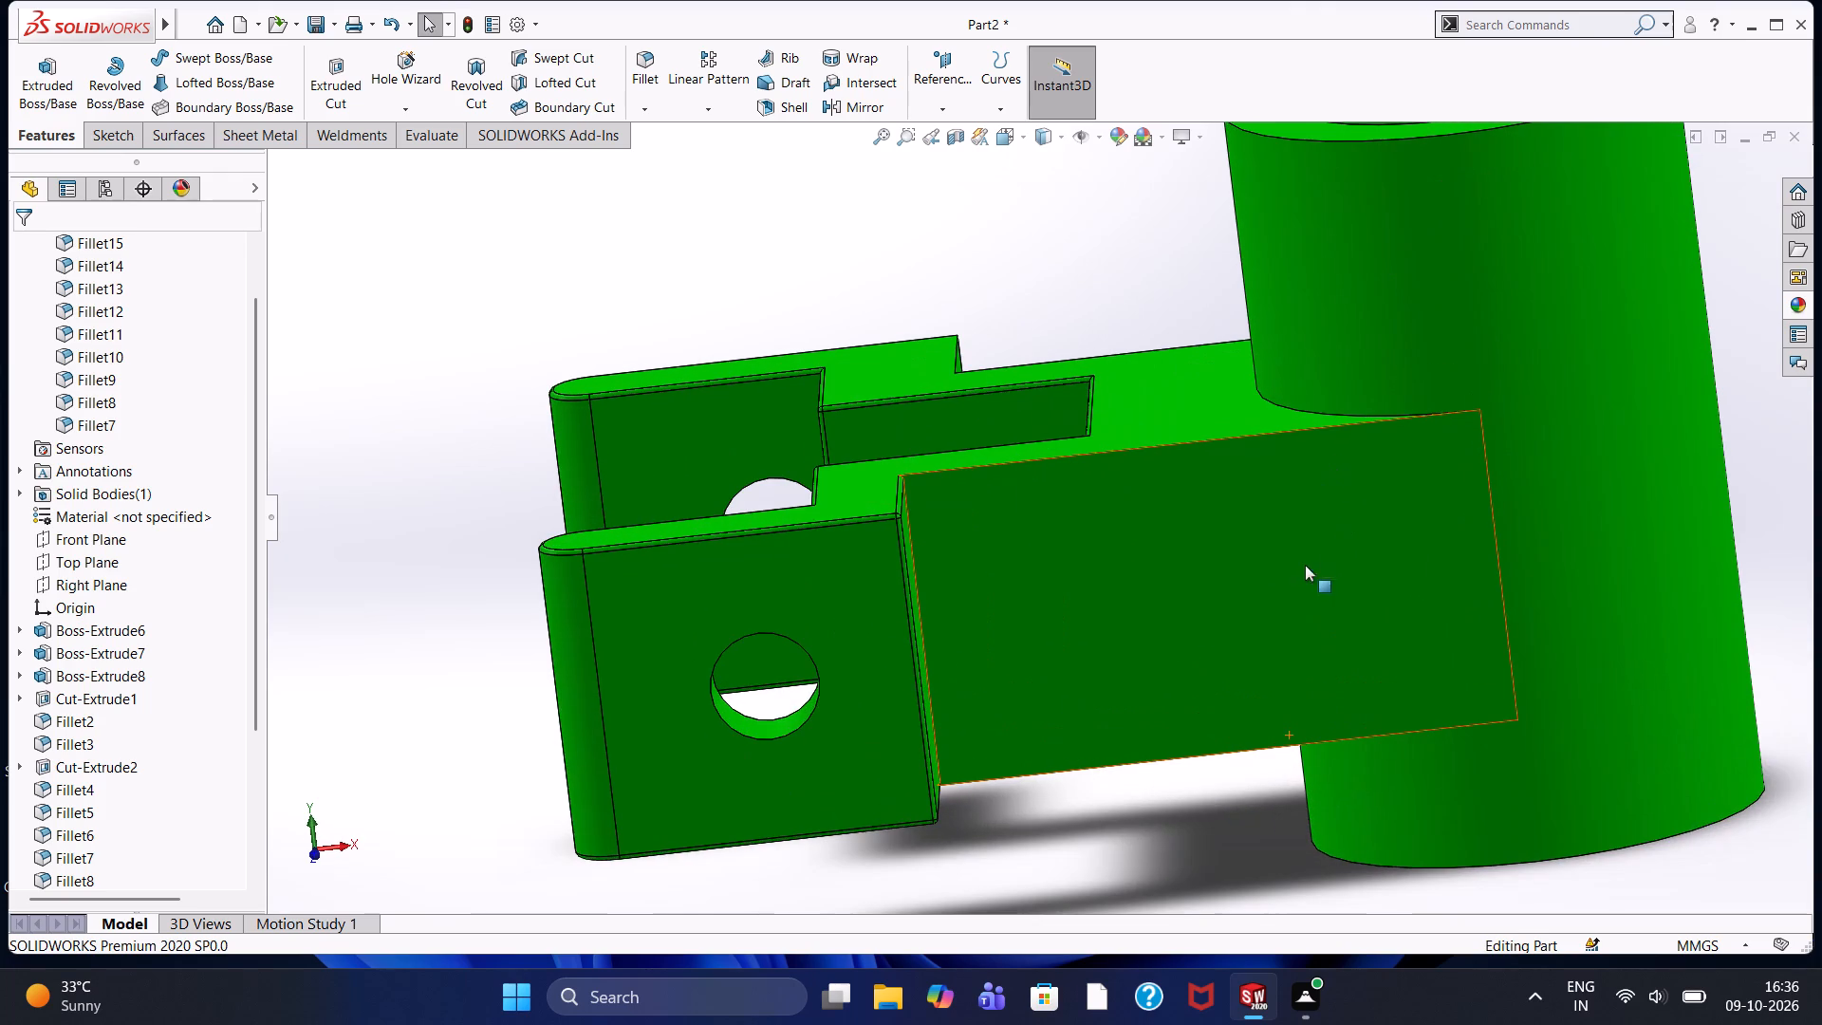
scroll(1258, 506, "down", 2)
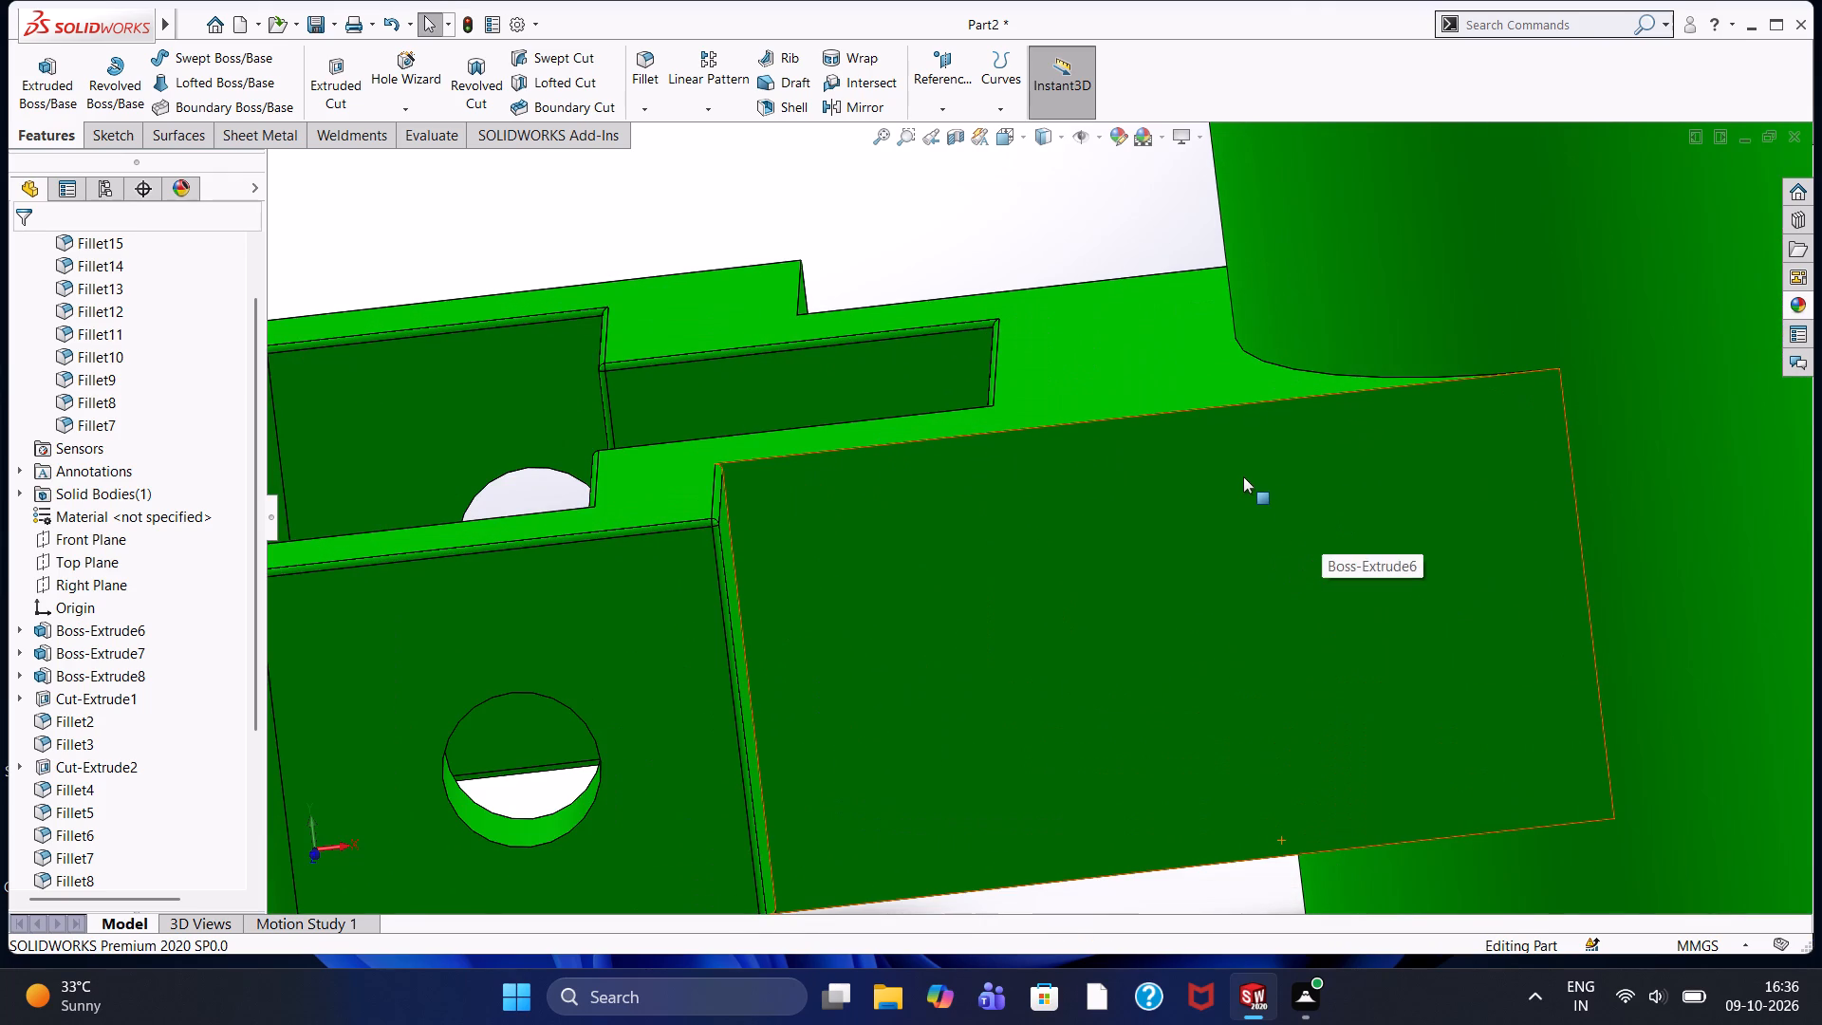
scroll(1161, 356, "down", 2)
left_click(655, 72)
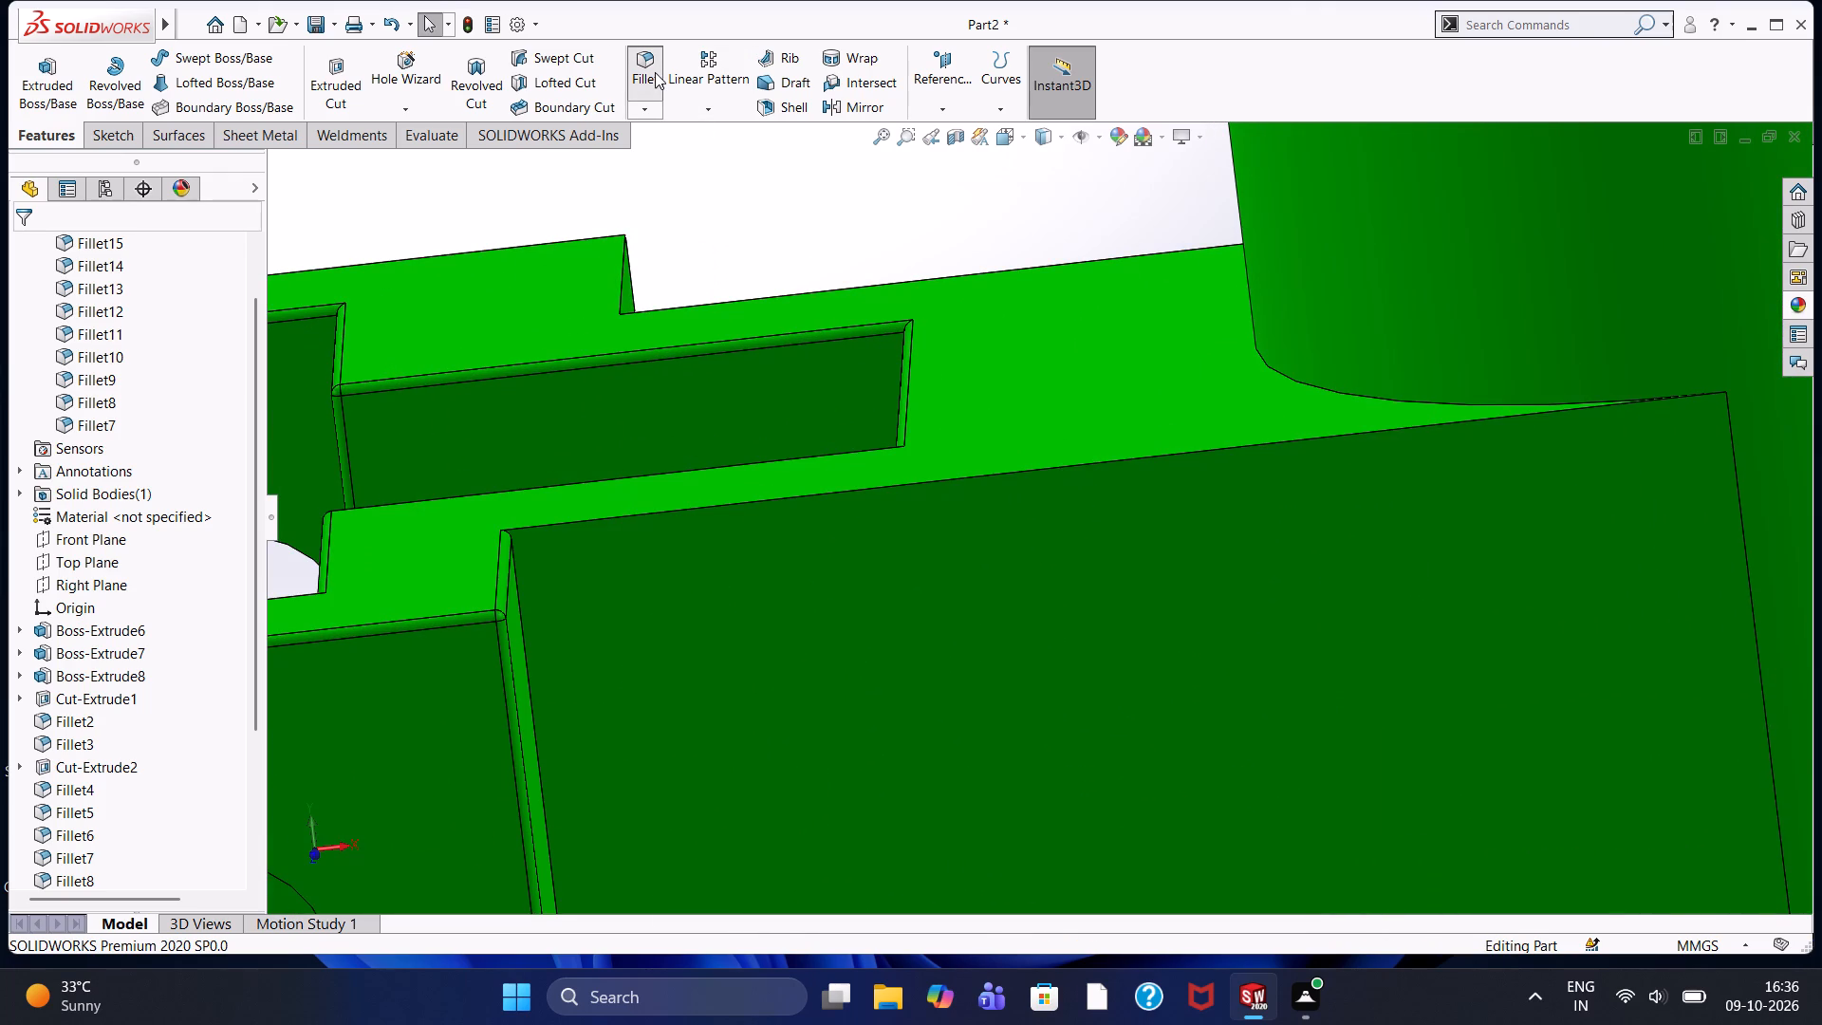
left_click(960, 476)
scroll(1110, 476, "up", 3)
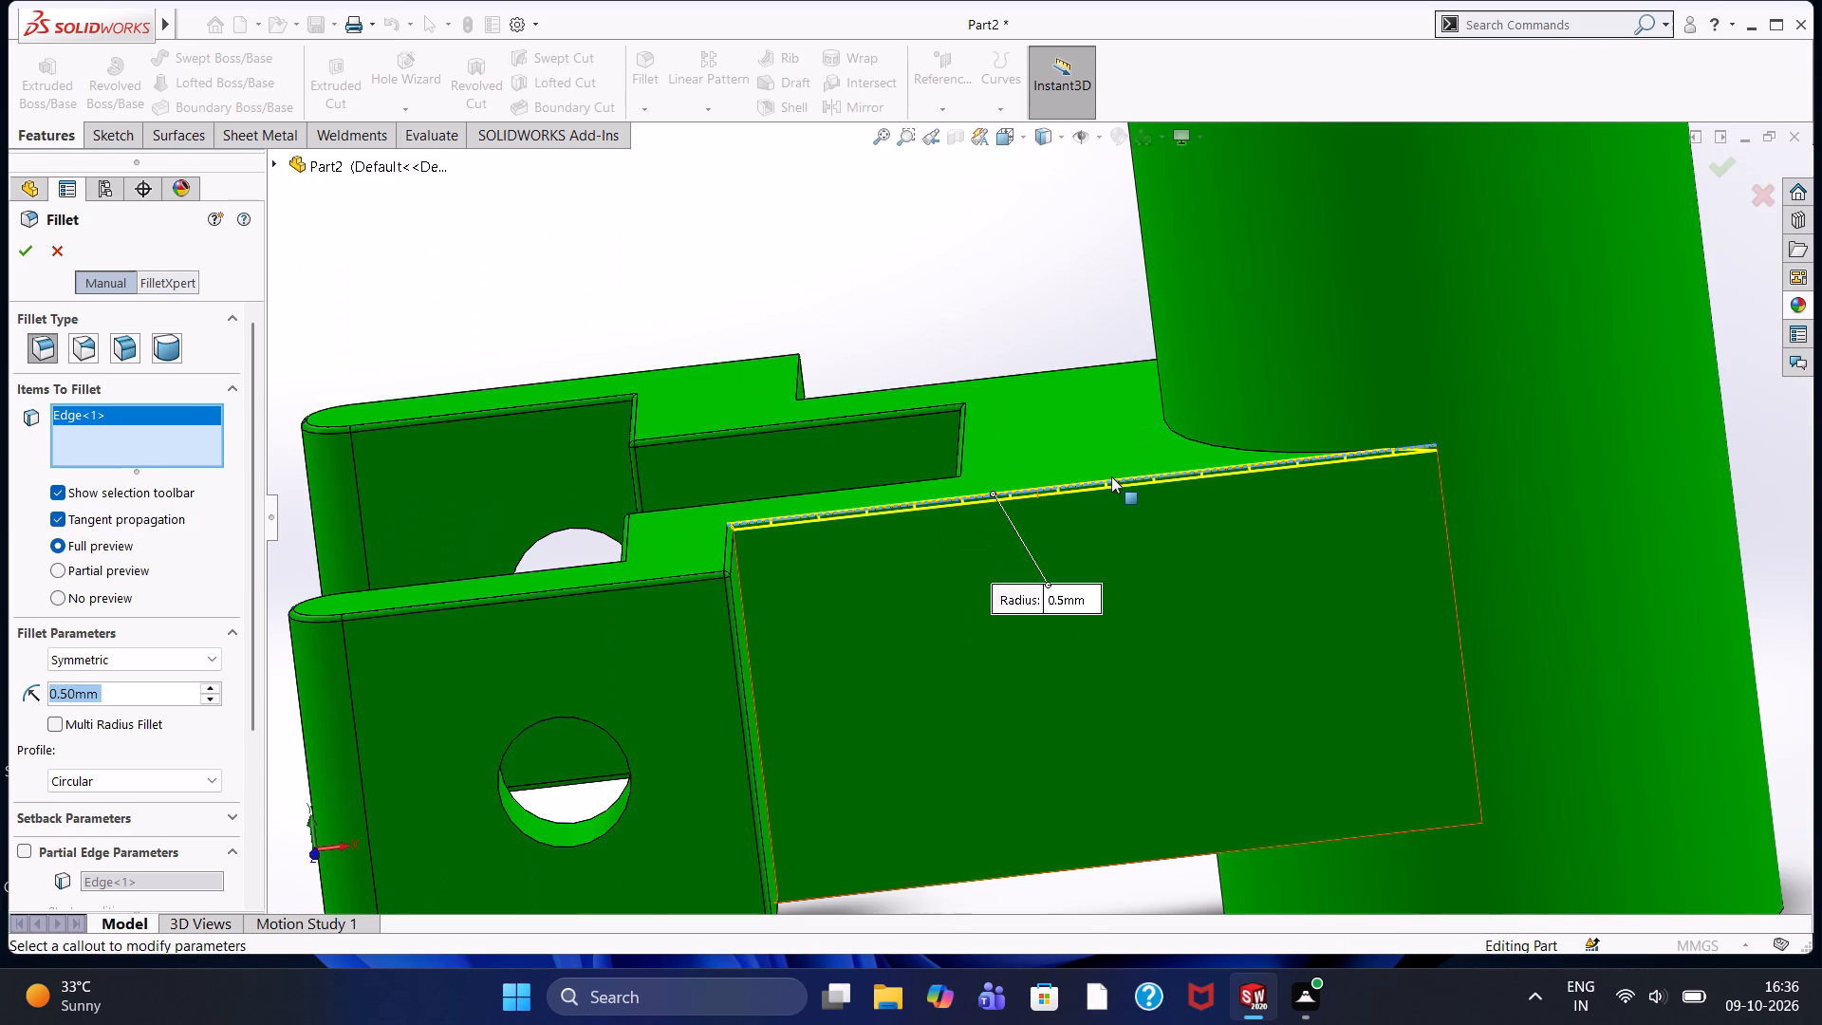
left_click(36, 262)
Examine the near arm's outer side face, its filleted top edge and its junction with the cylinder.
left_click(692, 326)
scroll(1090, 547, "down", 4)
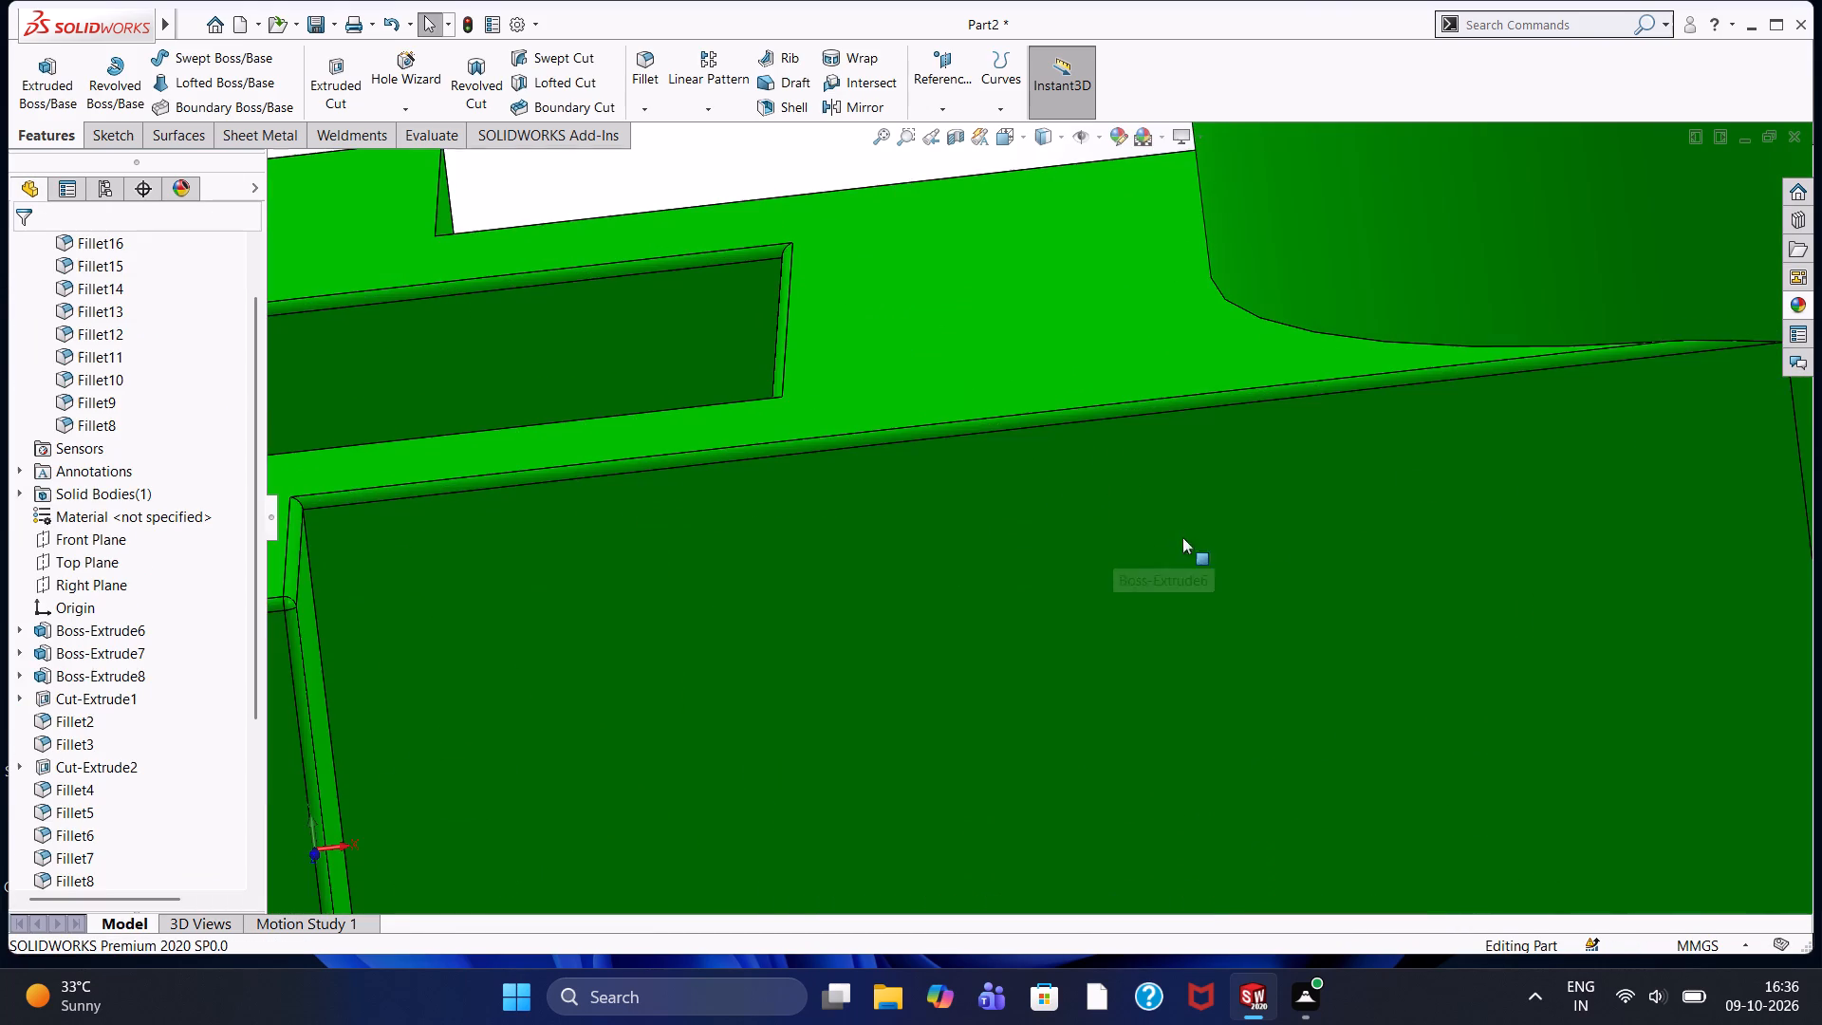
scroll(1509, 318, "down", 4)
scroll(1509, 318, "up", 4)
scroll(1629, 528, "up", 4)
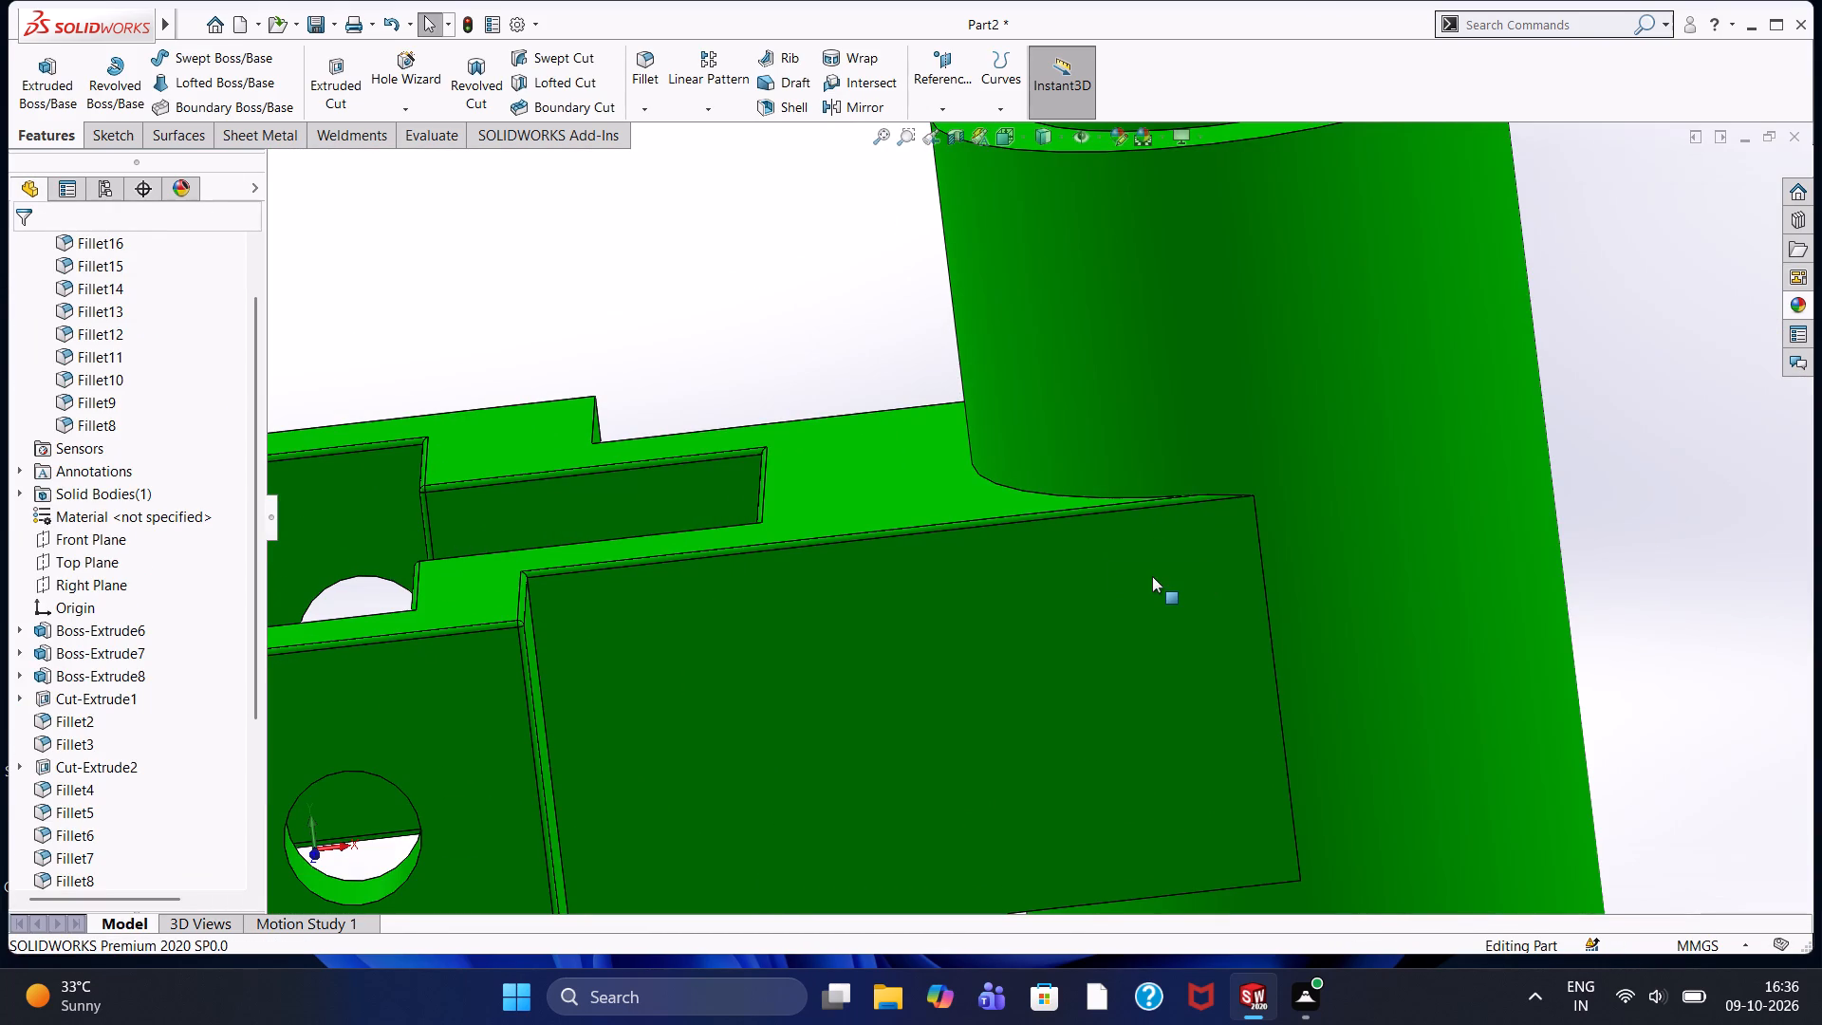
scroll(906, 530, "down", 2)
scroll(1483, 678, "up", 1)
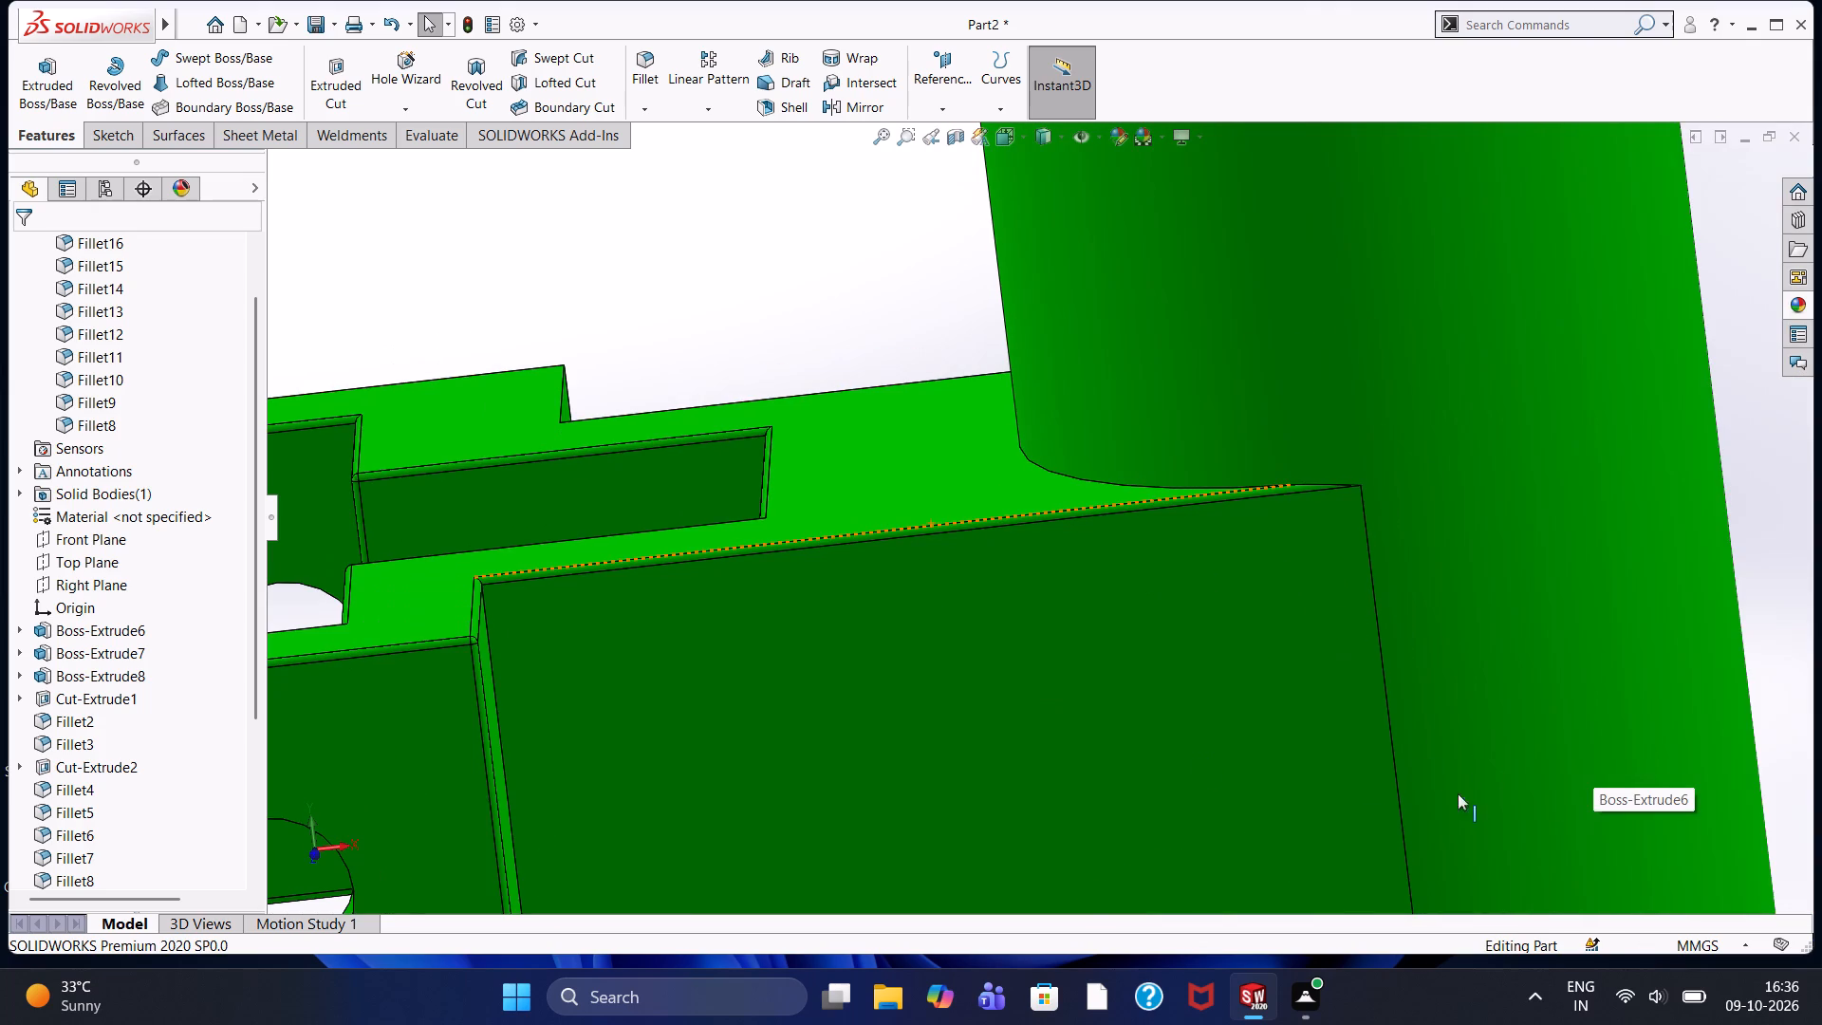
scroll(1380, 648, "up", 3)
scroll(1296, 657, "up", 2)
left_click(1098, 808)
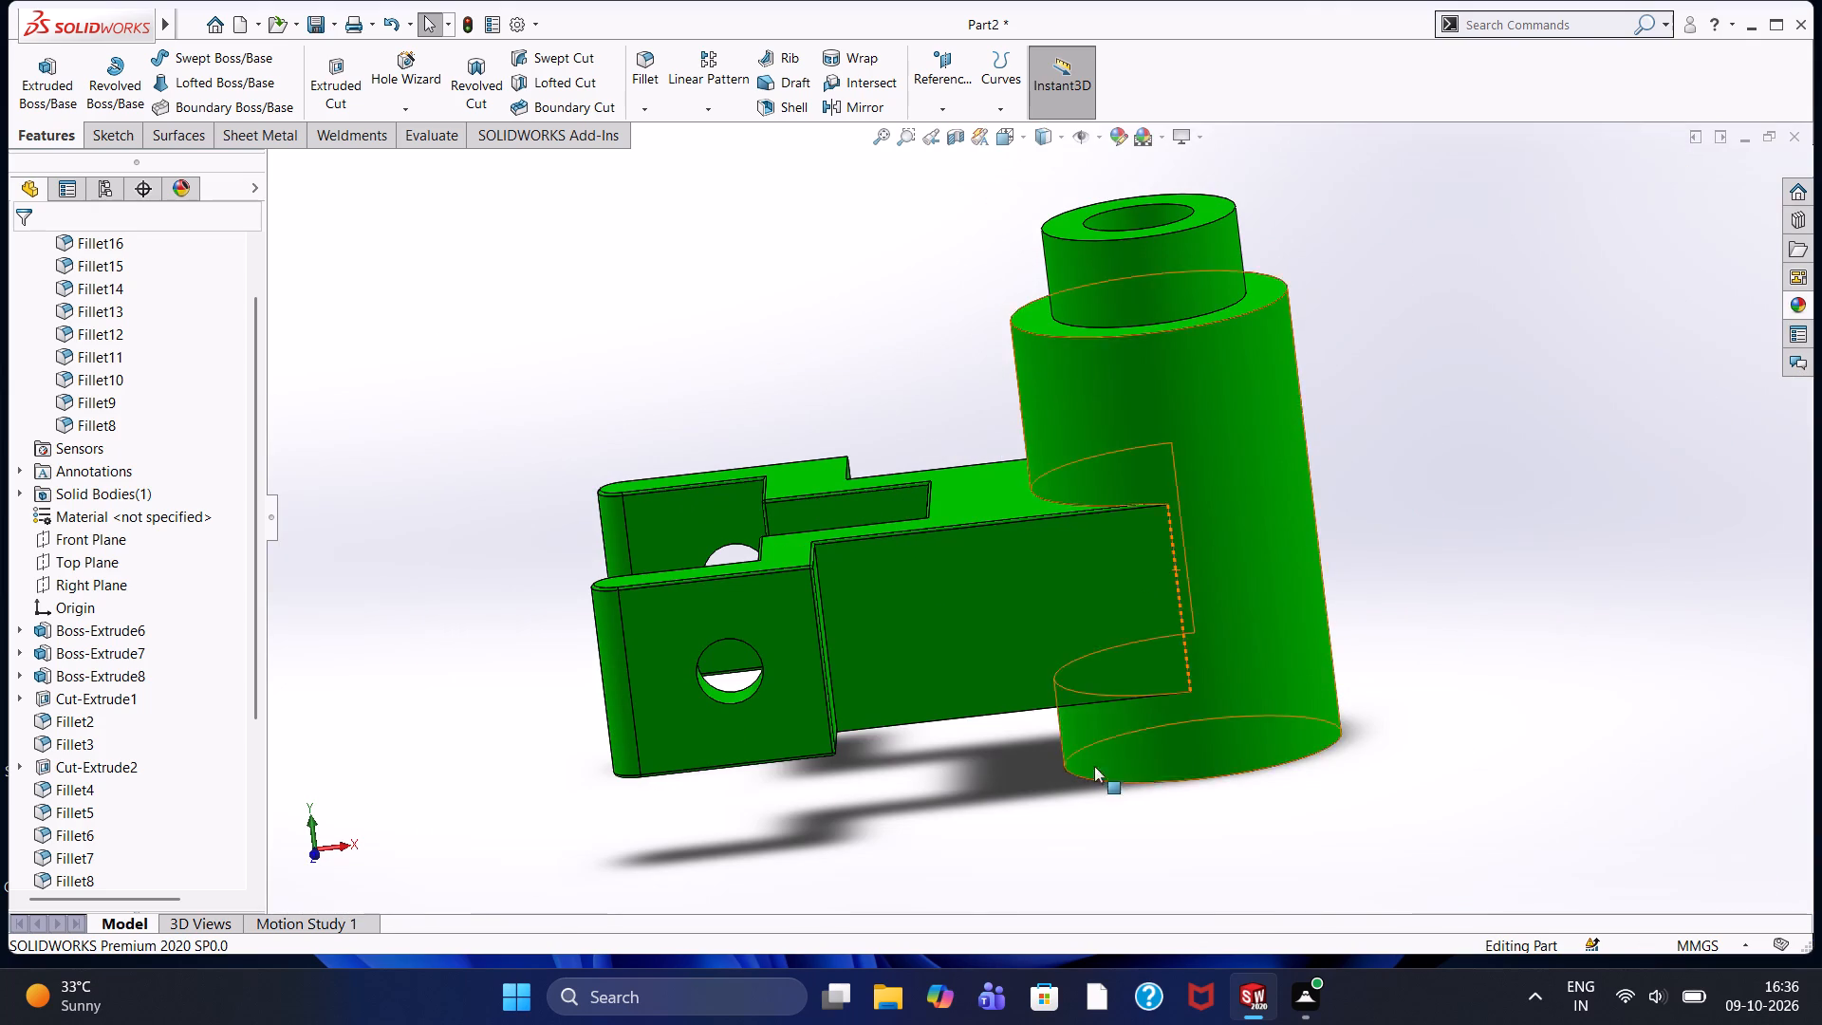
scroll(1145, 659, "down", 3)
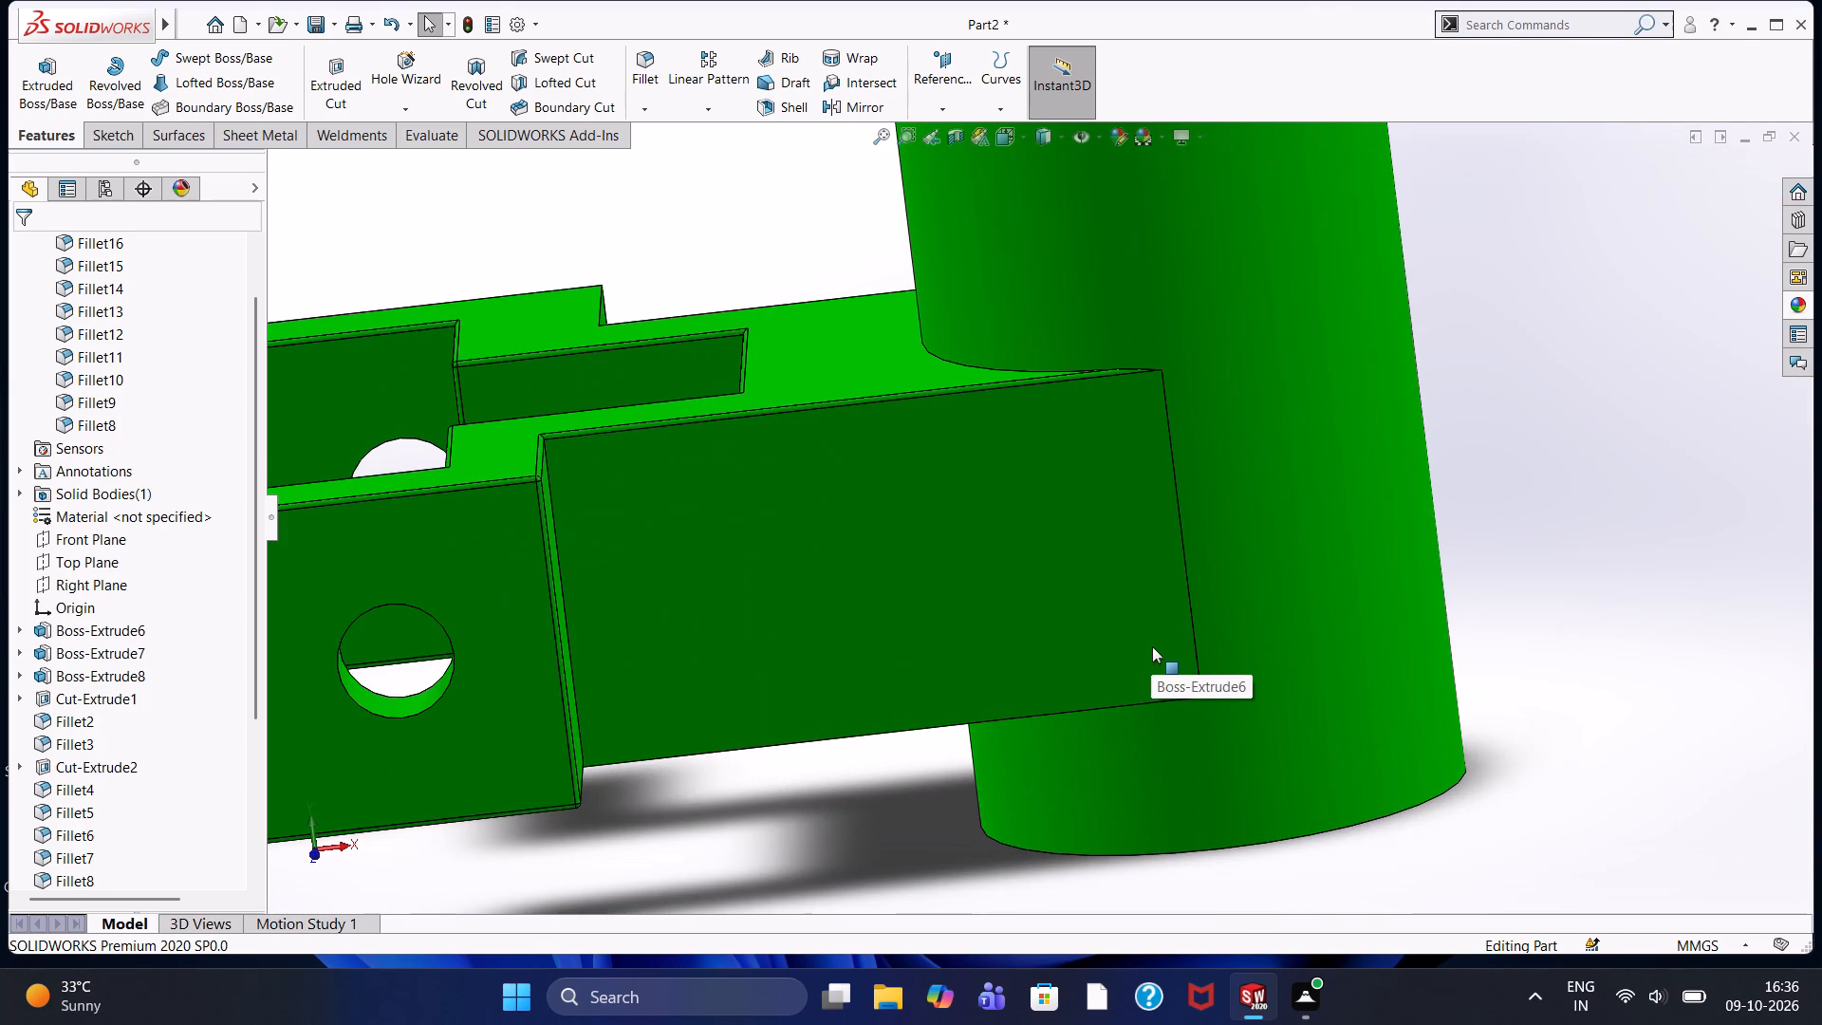
scroll(1152, 646, "down", 4)
scroll(1152, 646, "up", 4)
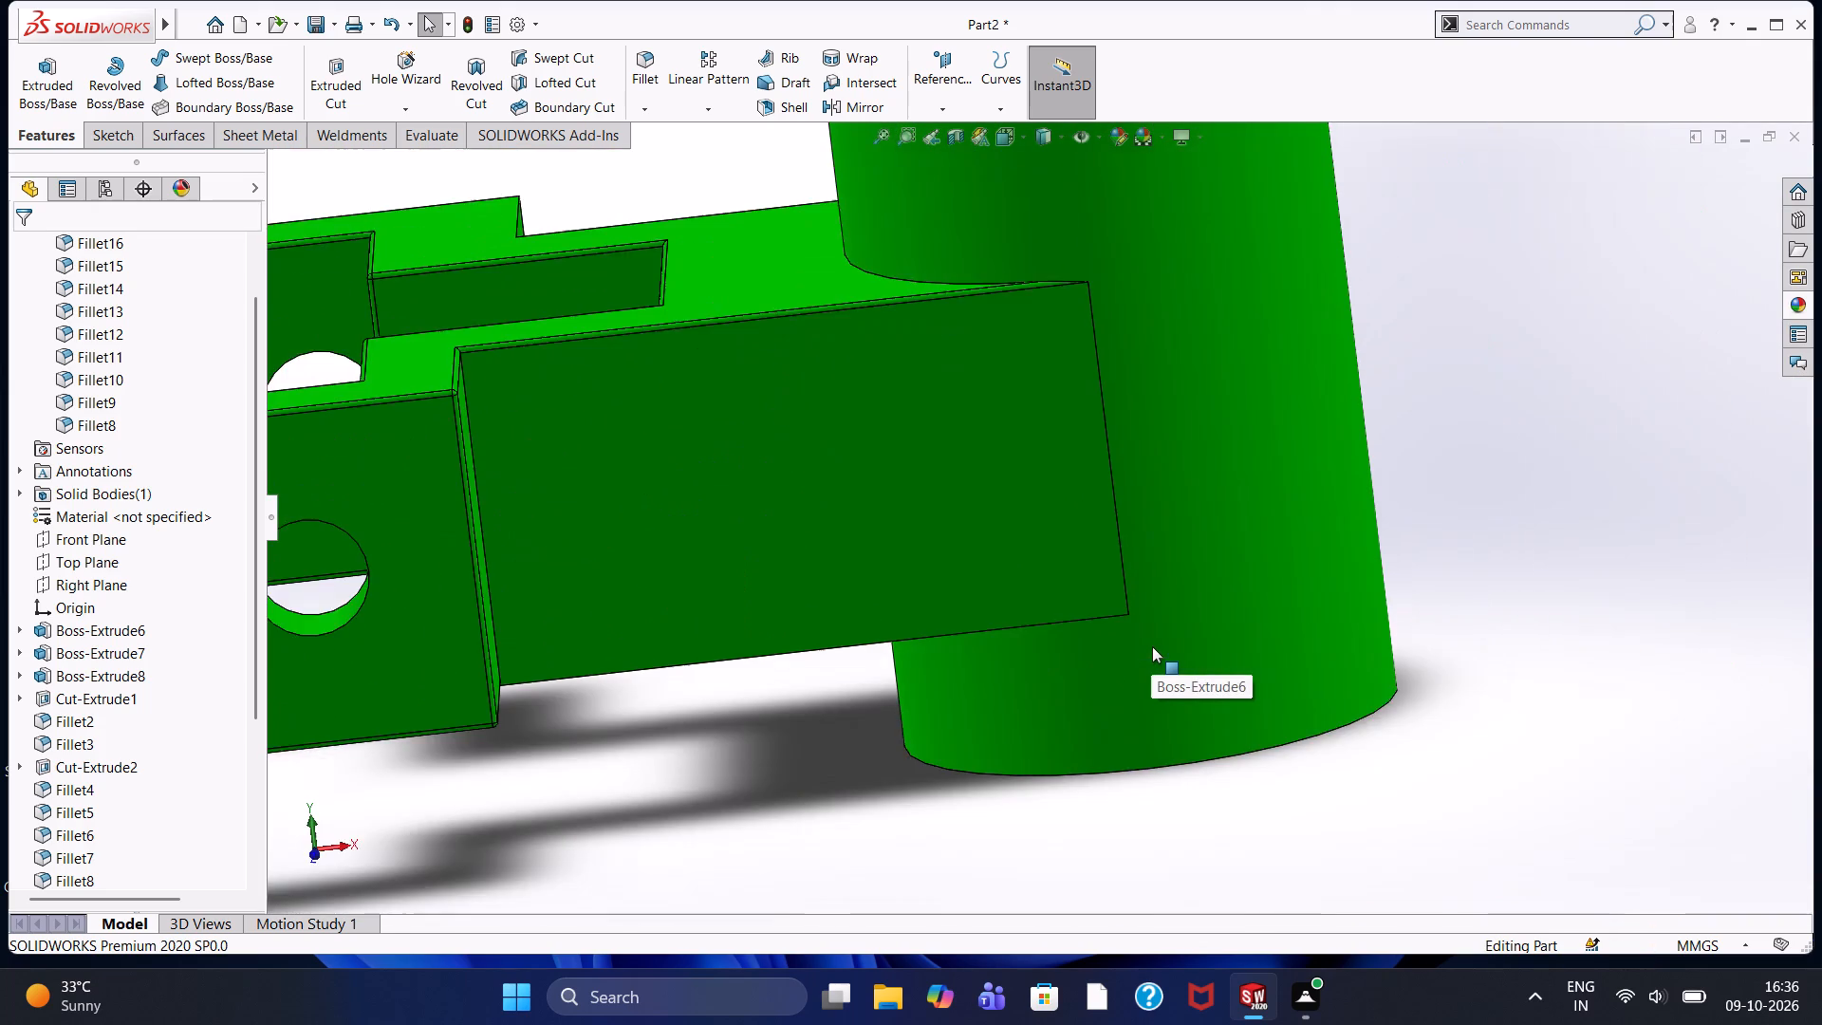
scroll(1152, 646, "up", 2)
scroll(855, 619, "down", 2)
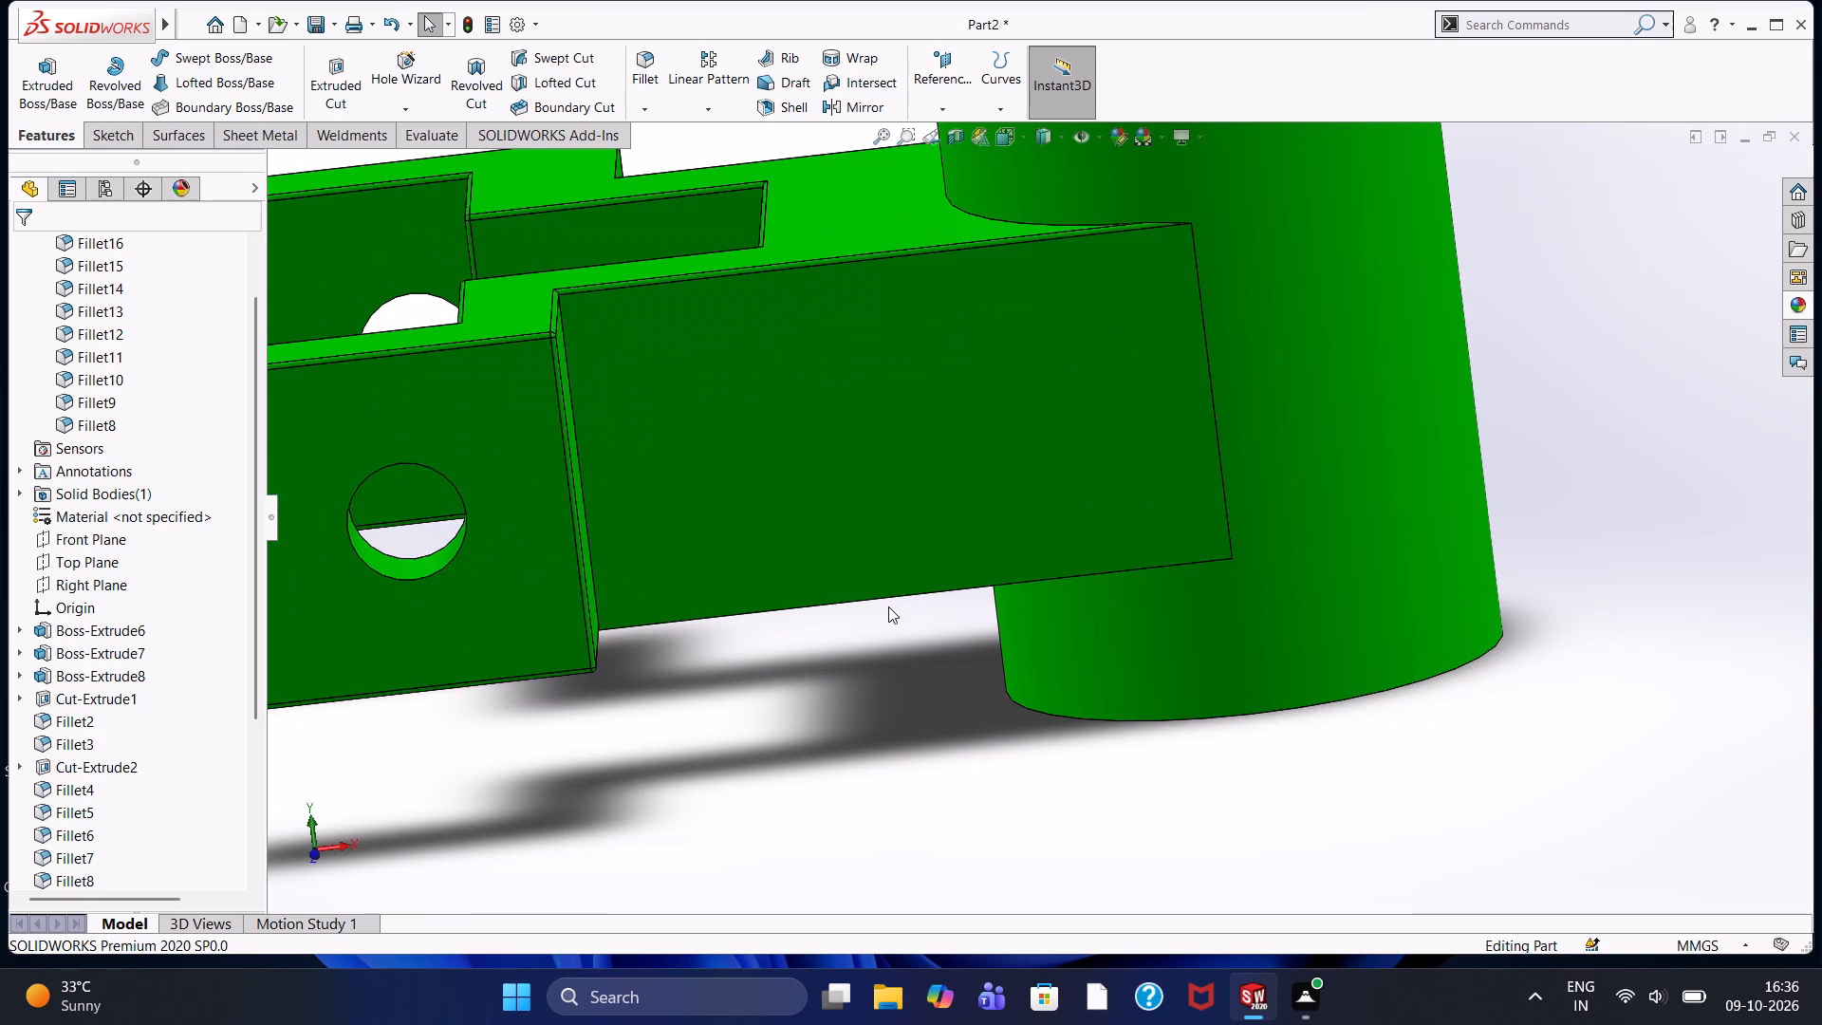
scroll(888, 606, "down", 3)
scroll(888, 606, "up", 3)
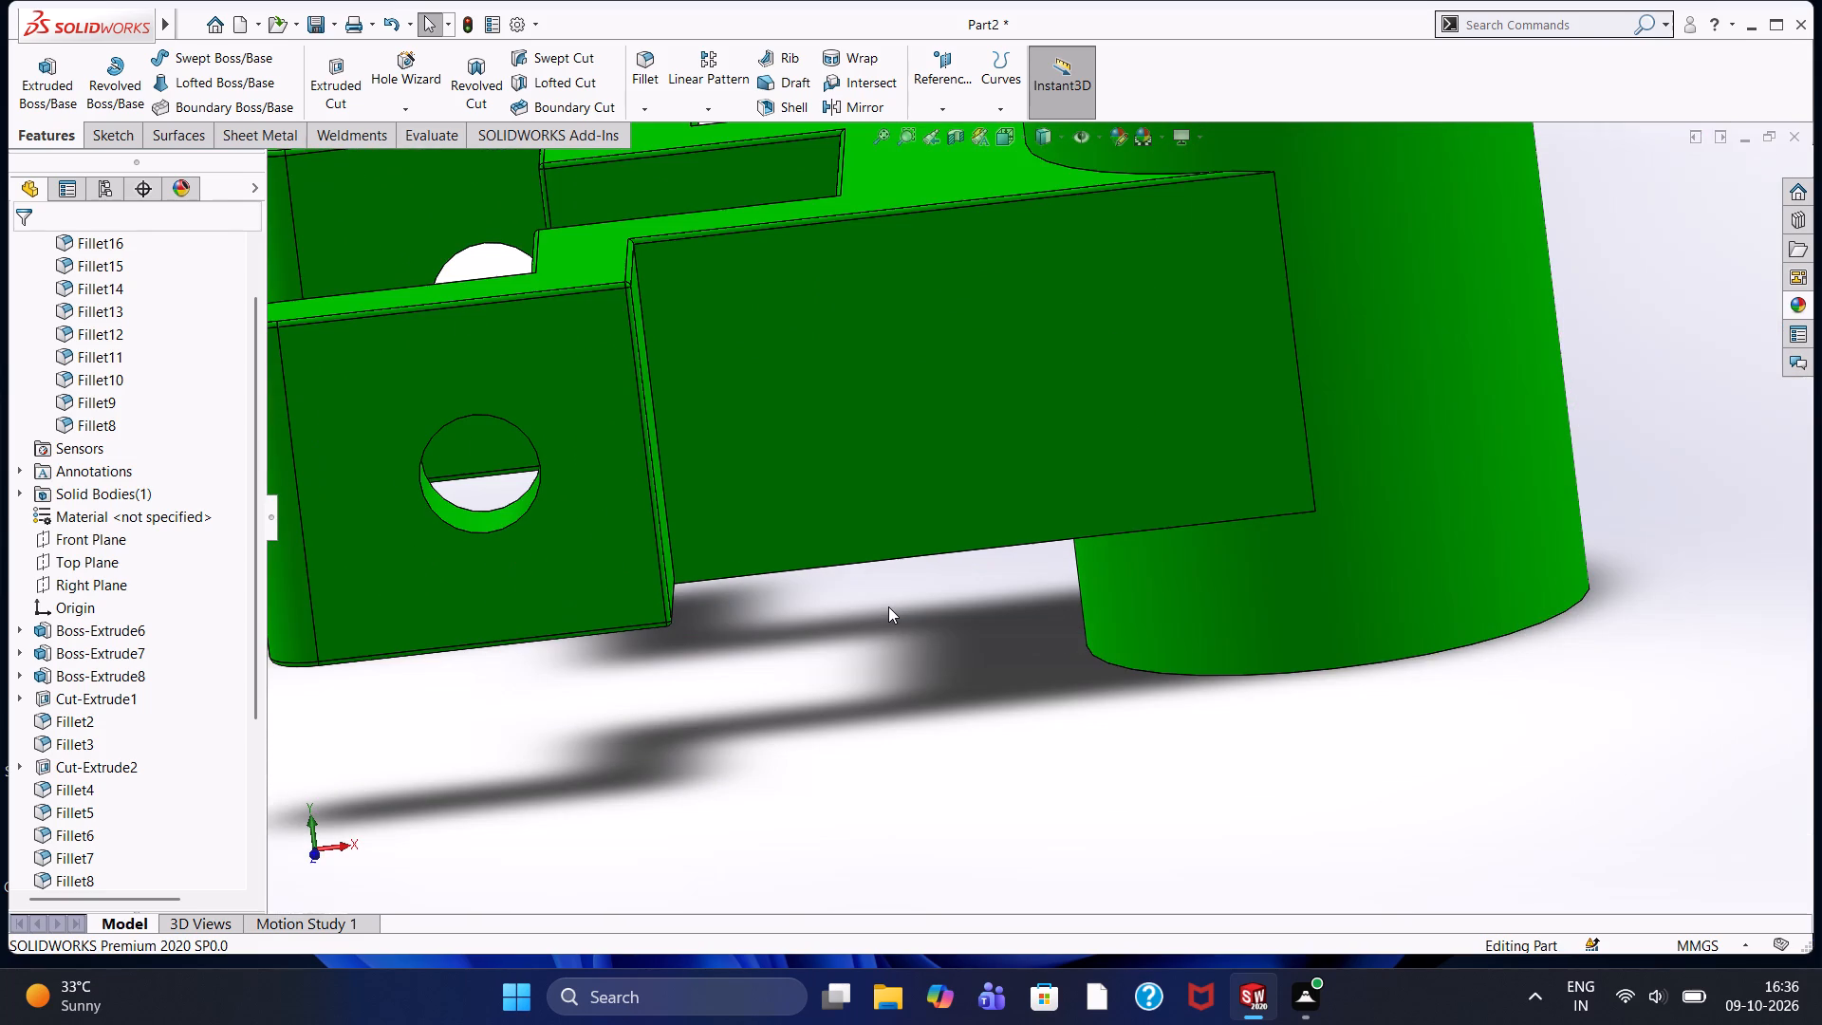
Fillet the bottom edge of the near arm's long outer side face, running to the cylinder, with a 0.5 mm radius.
scroll(888, 606, "up", 3)
scroll(926, 417, "up", 2)
scroll(995, 481, "down", 3)
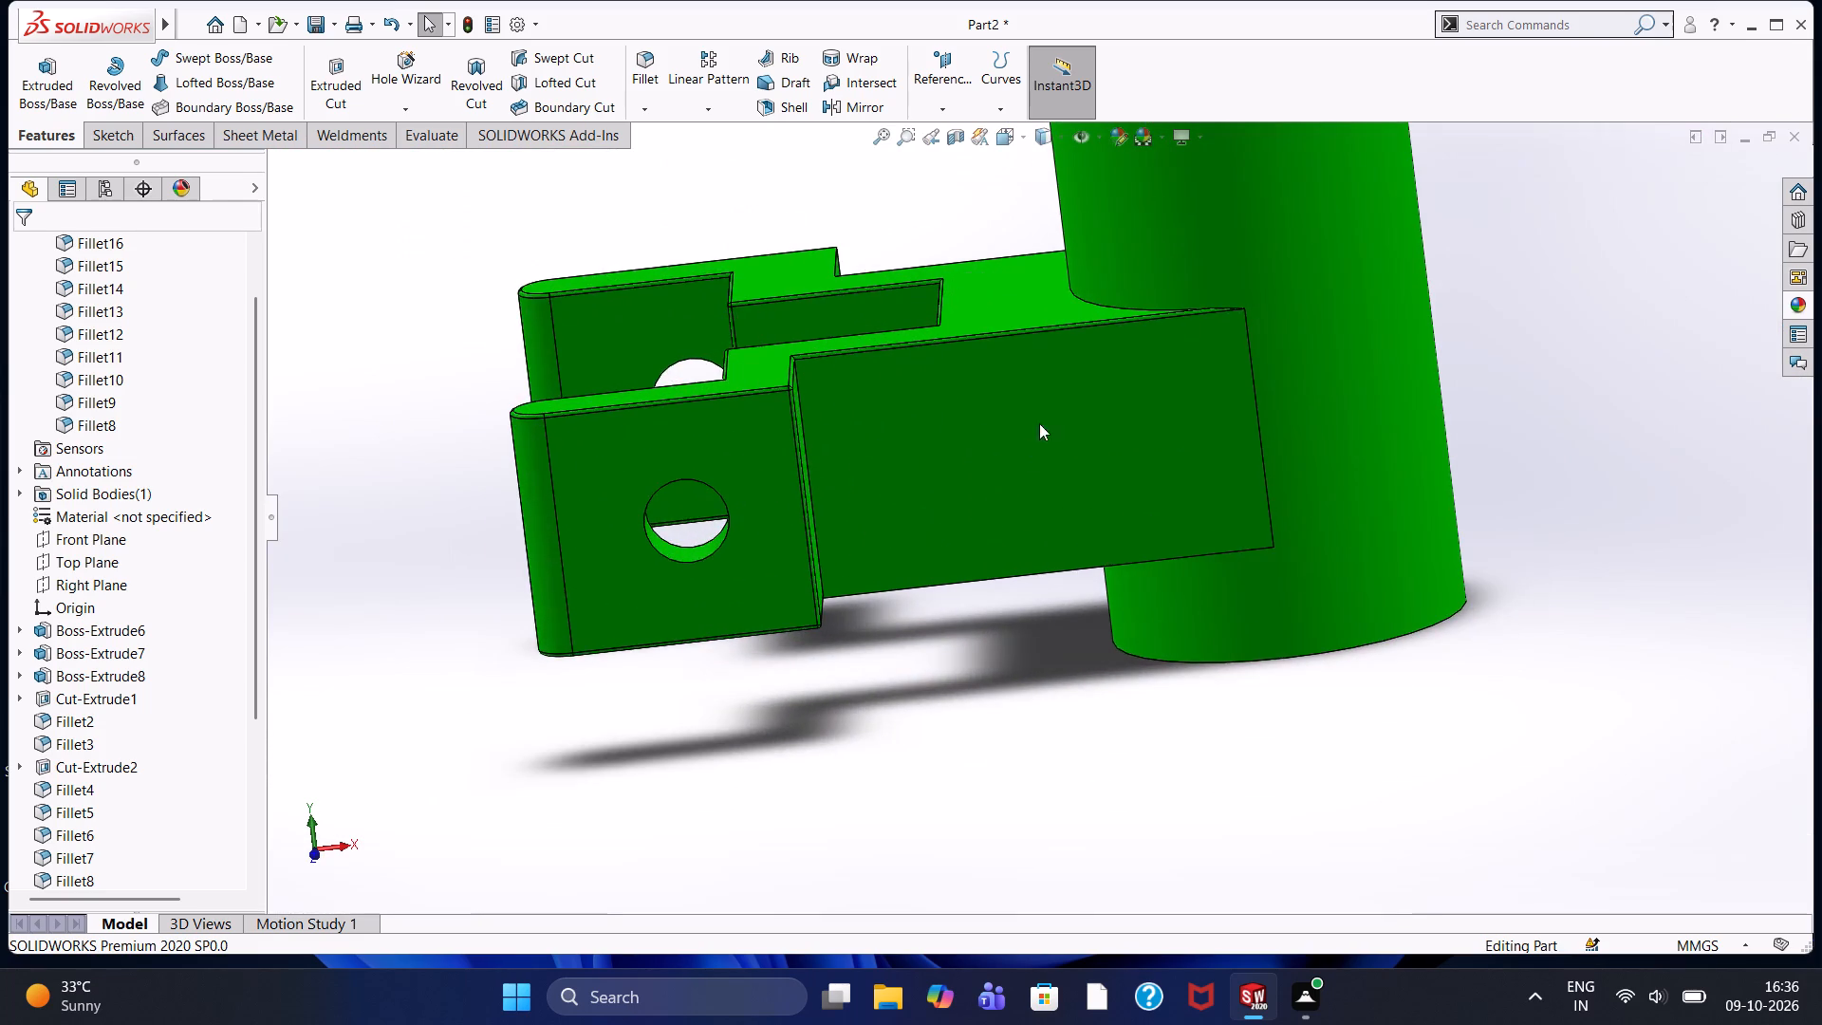
scroll(1060, 366, "up", 2)
scroll(1060, 366, "down", 2)
left_click(646, 81)
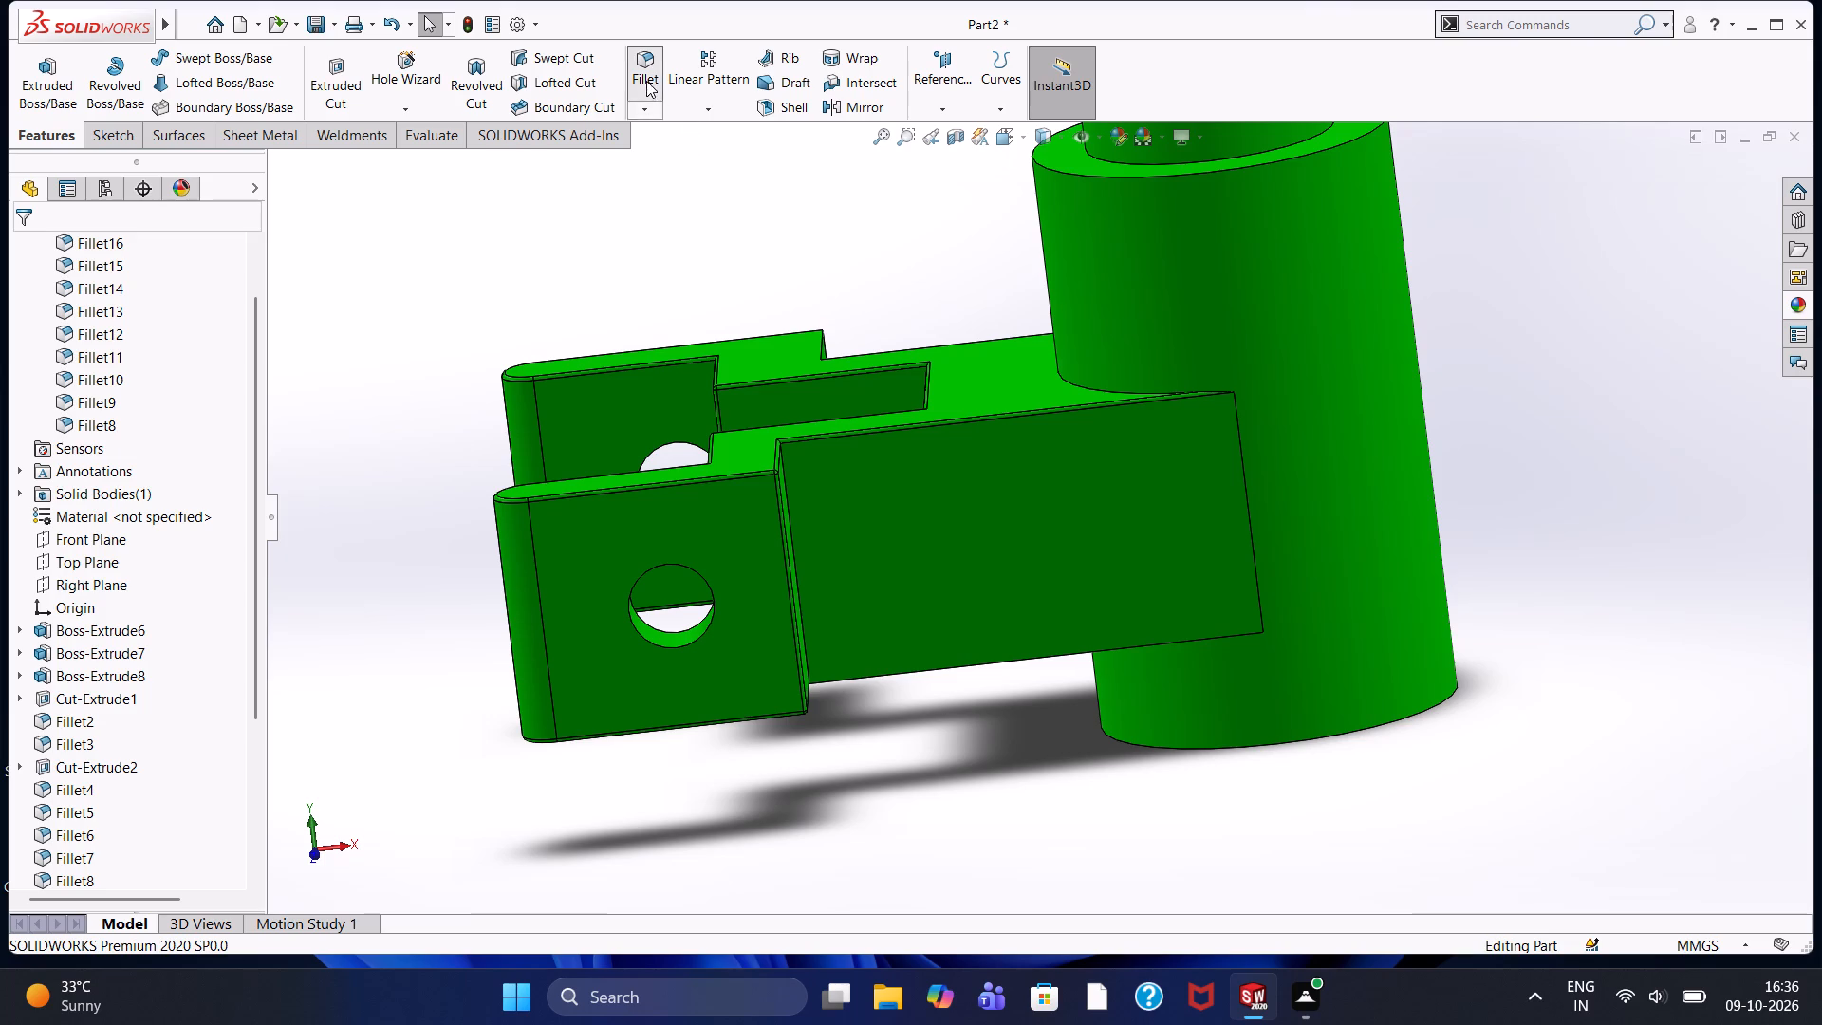
scroll(1097, 668, "down", 4)
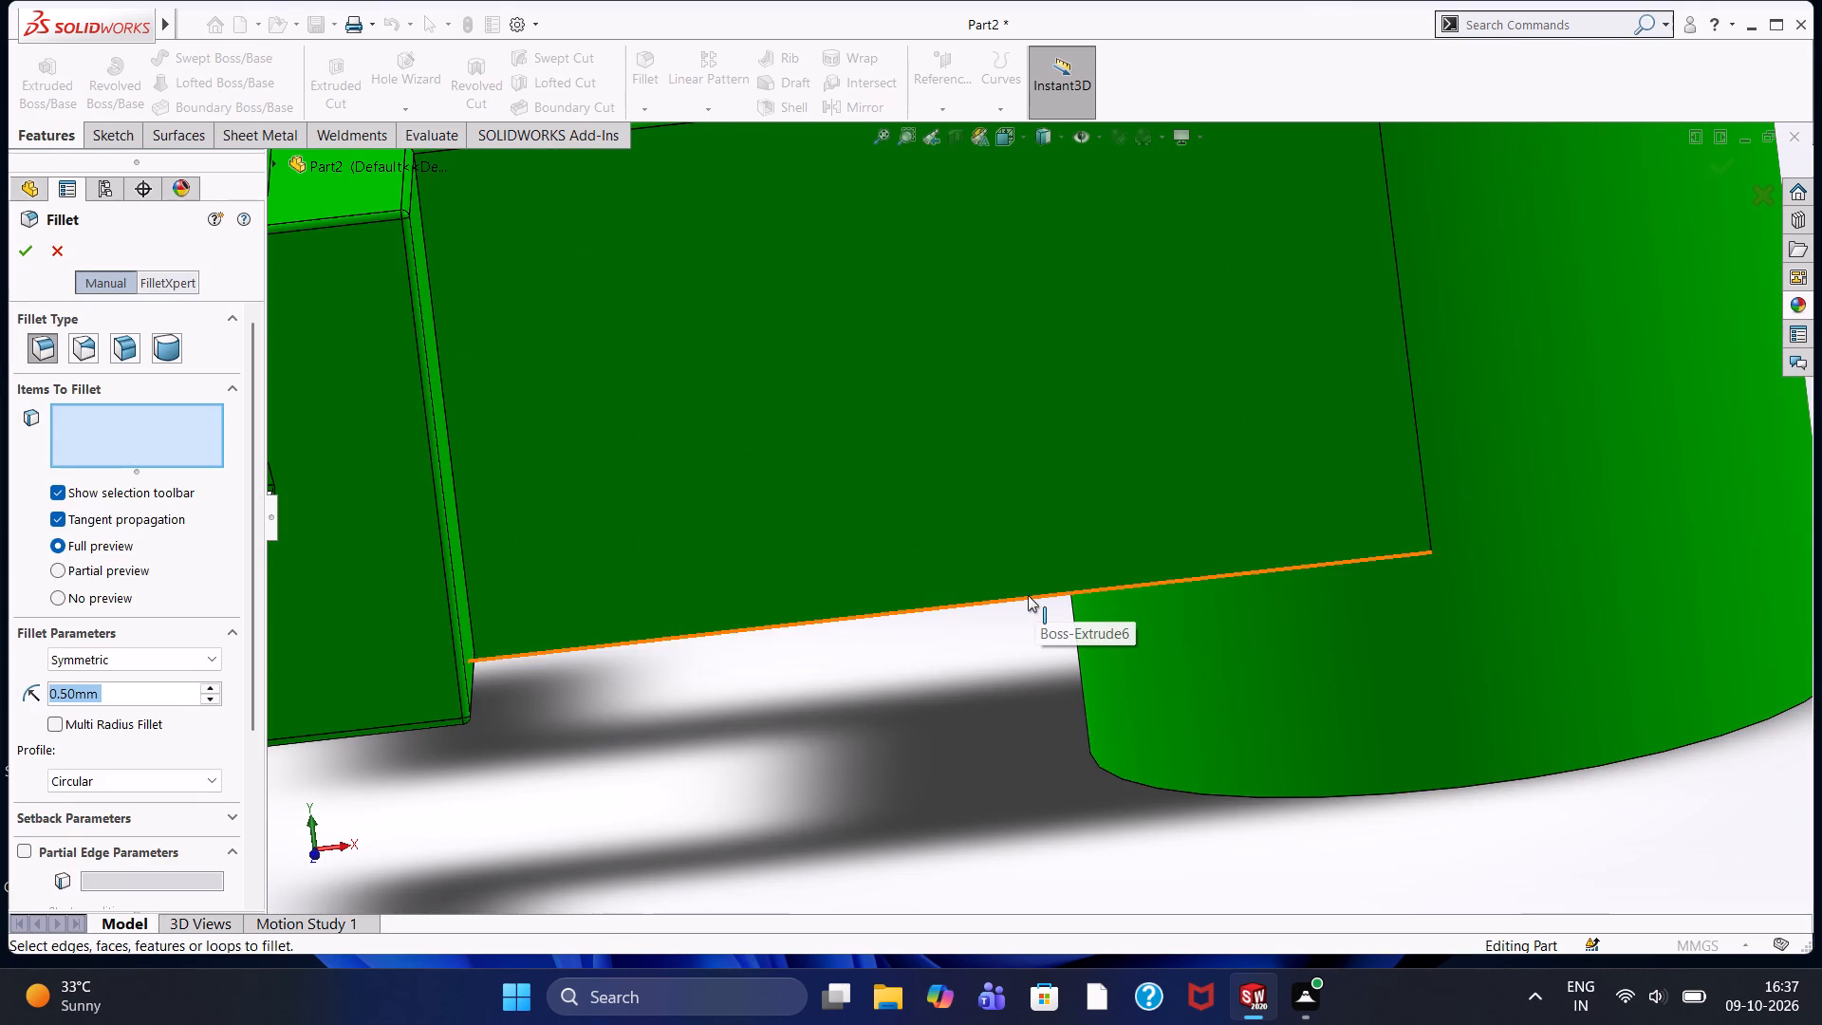
left_click(1028, 595)
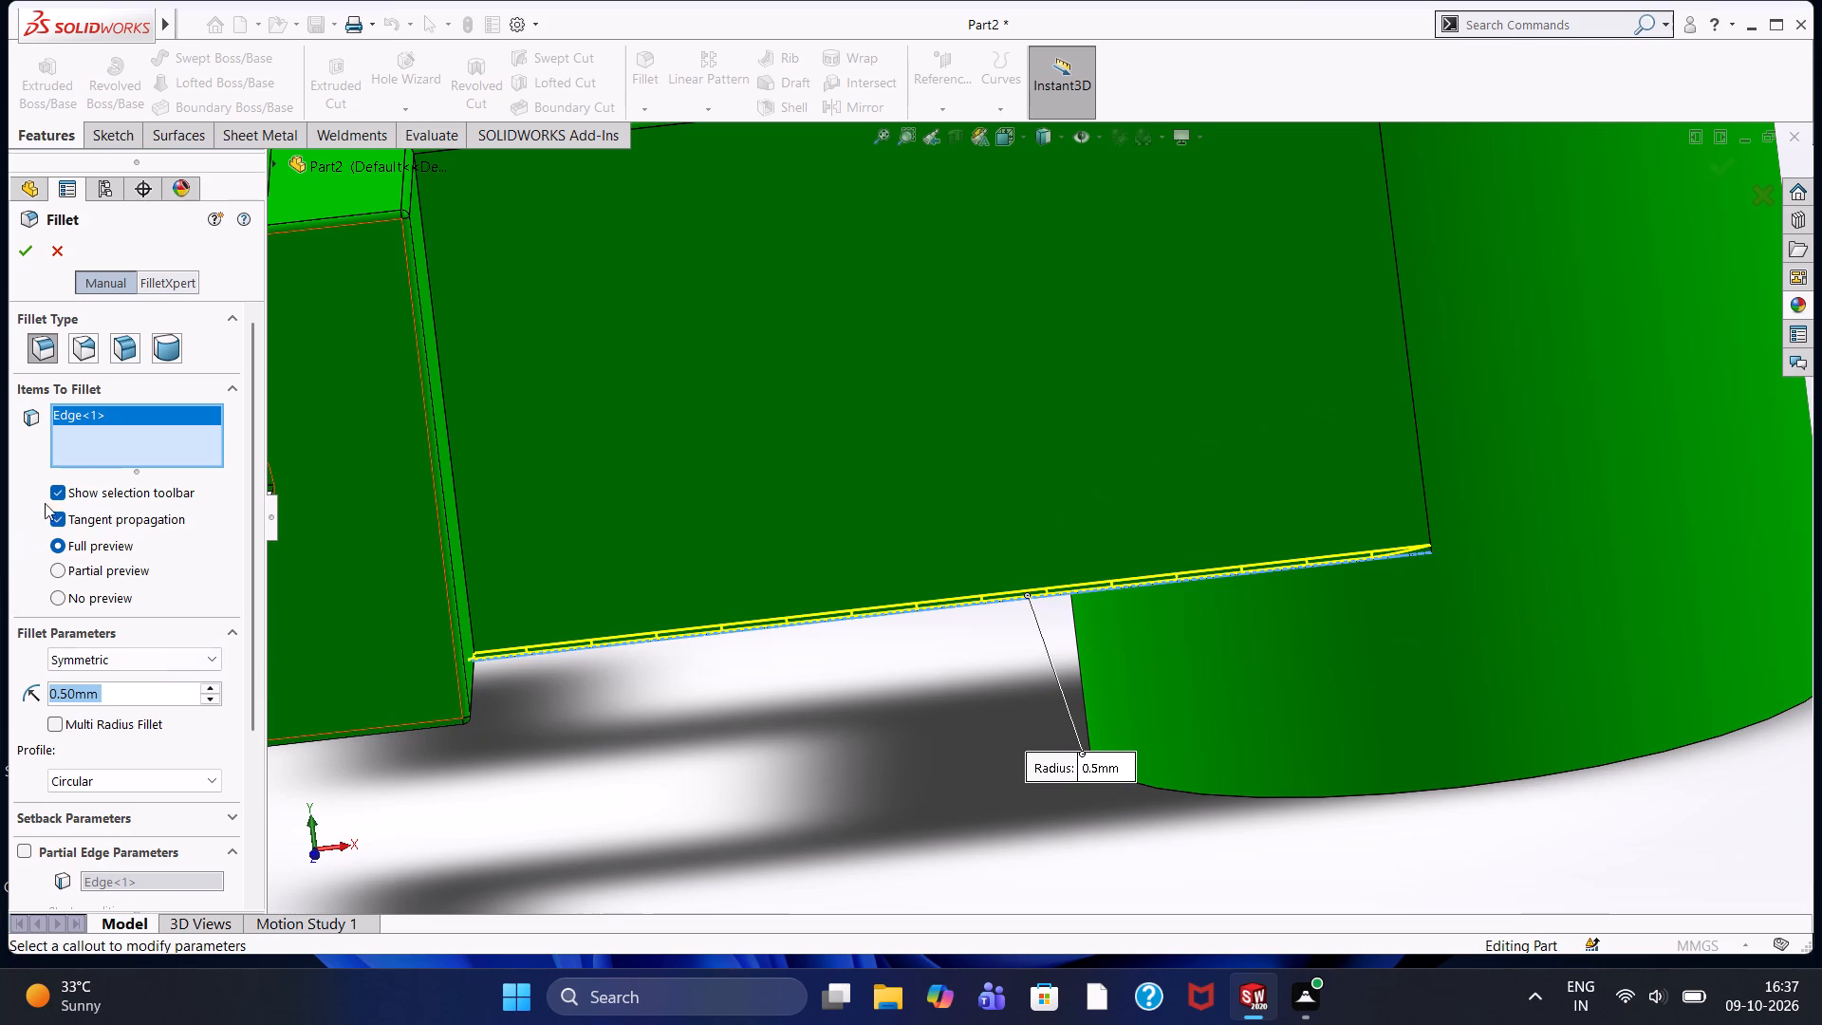
left_click(21, 251)
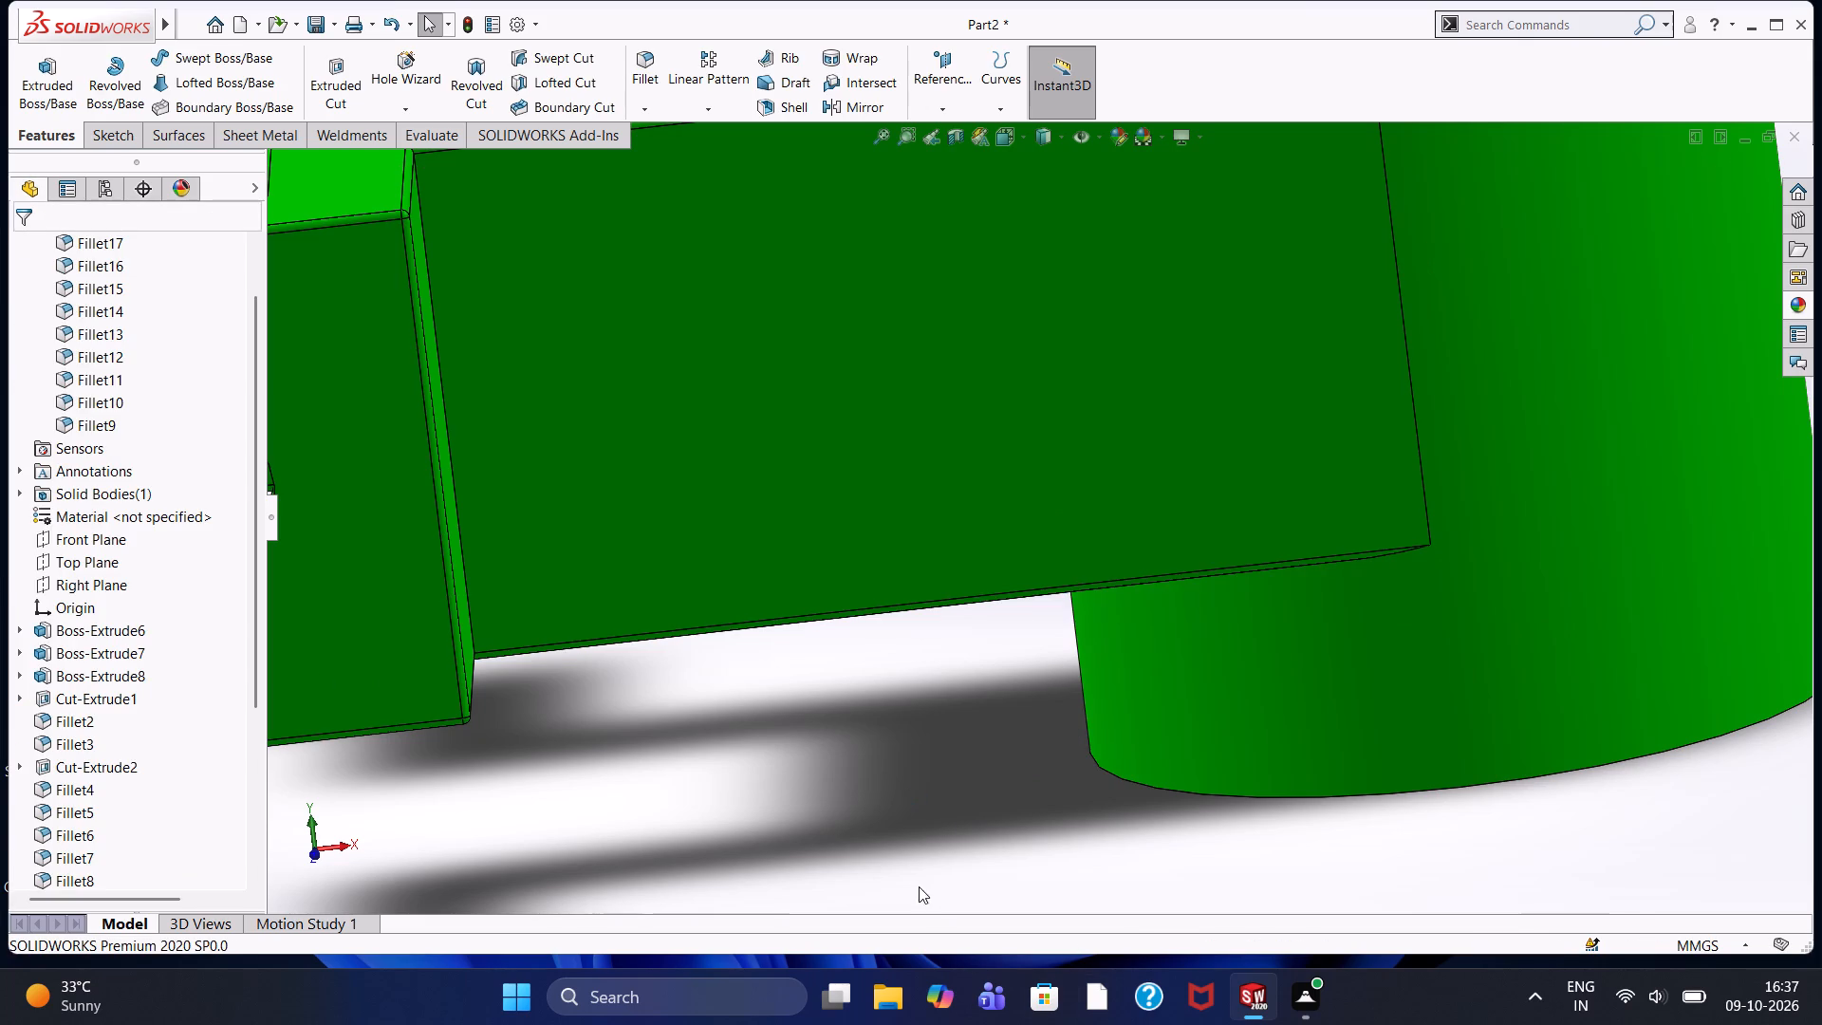
Examine the near arm's filleted outer side and the upright edge where it meets the cylinder.
scroll(892, 729, "up", 5)
scroll(1335, 430, "down", 3)
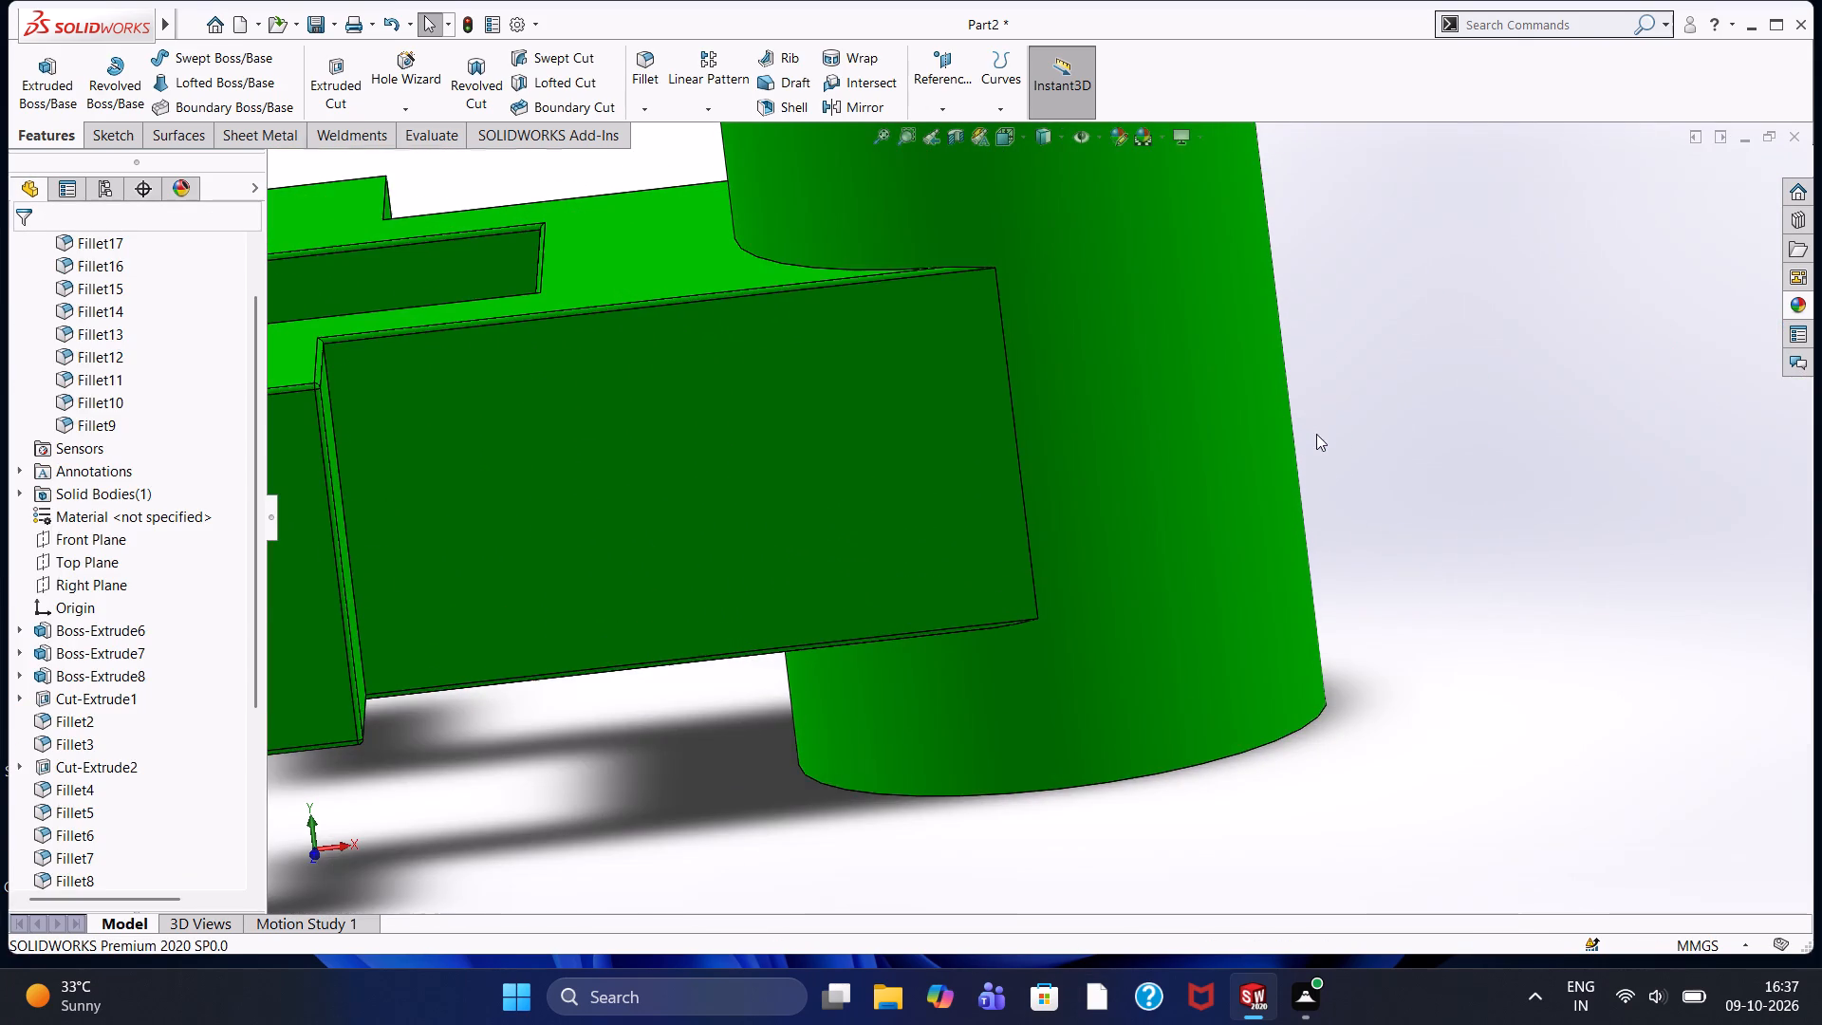
scroll(1215, 495, "up", 3)
scroll(1037, 643, "up", 3)
scroll(1107, 423, "down", 3)
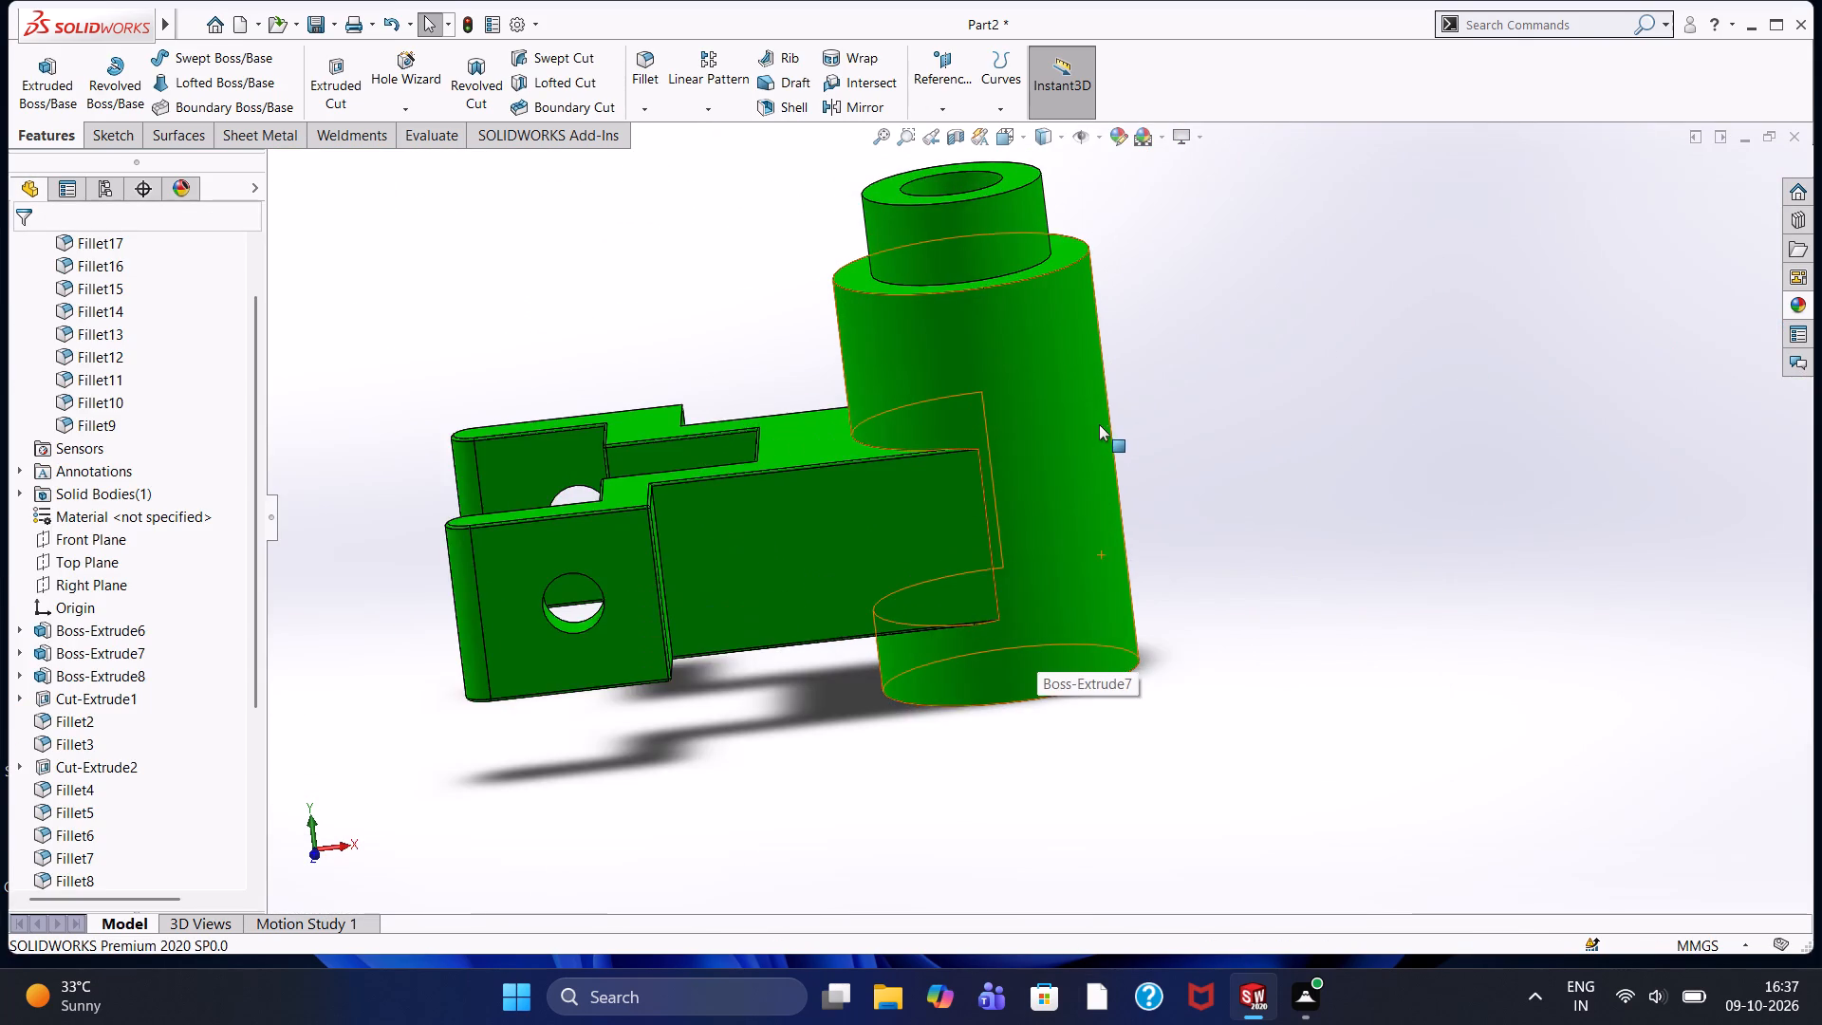
scroll(1099, 424, "down", 1)
left_click(1251, 606)
middle_click_drag(1263, 548, 1170, 572)
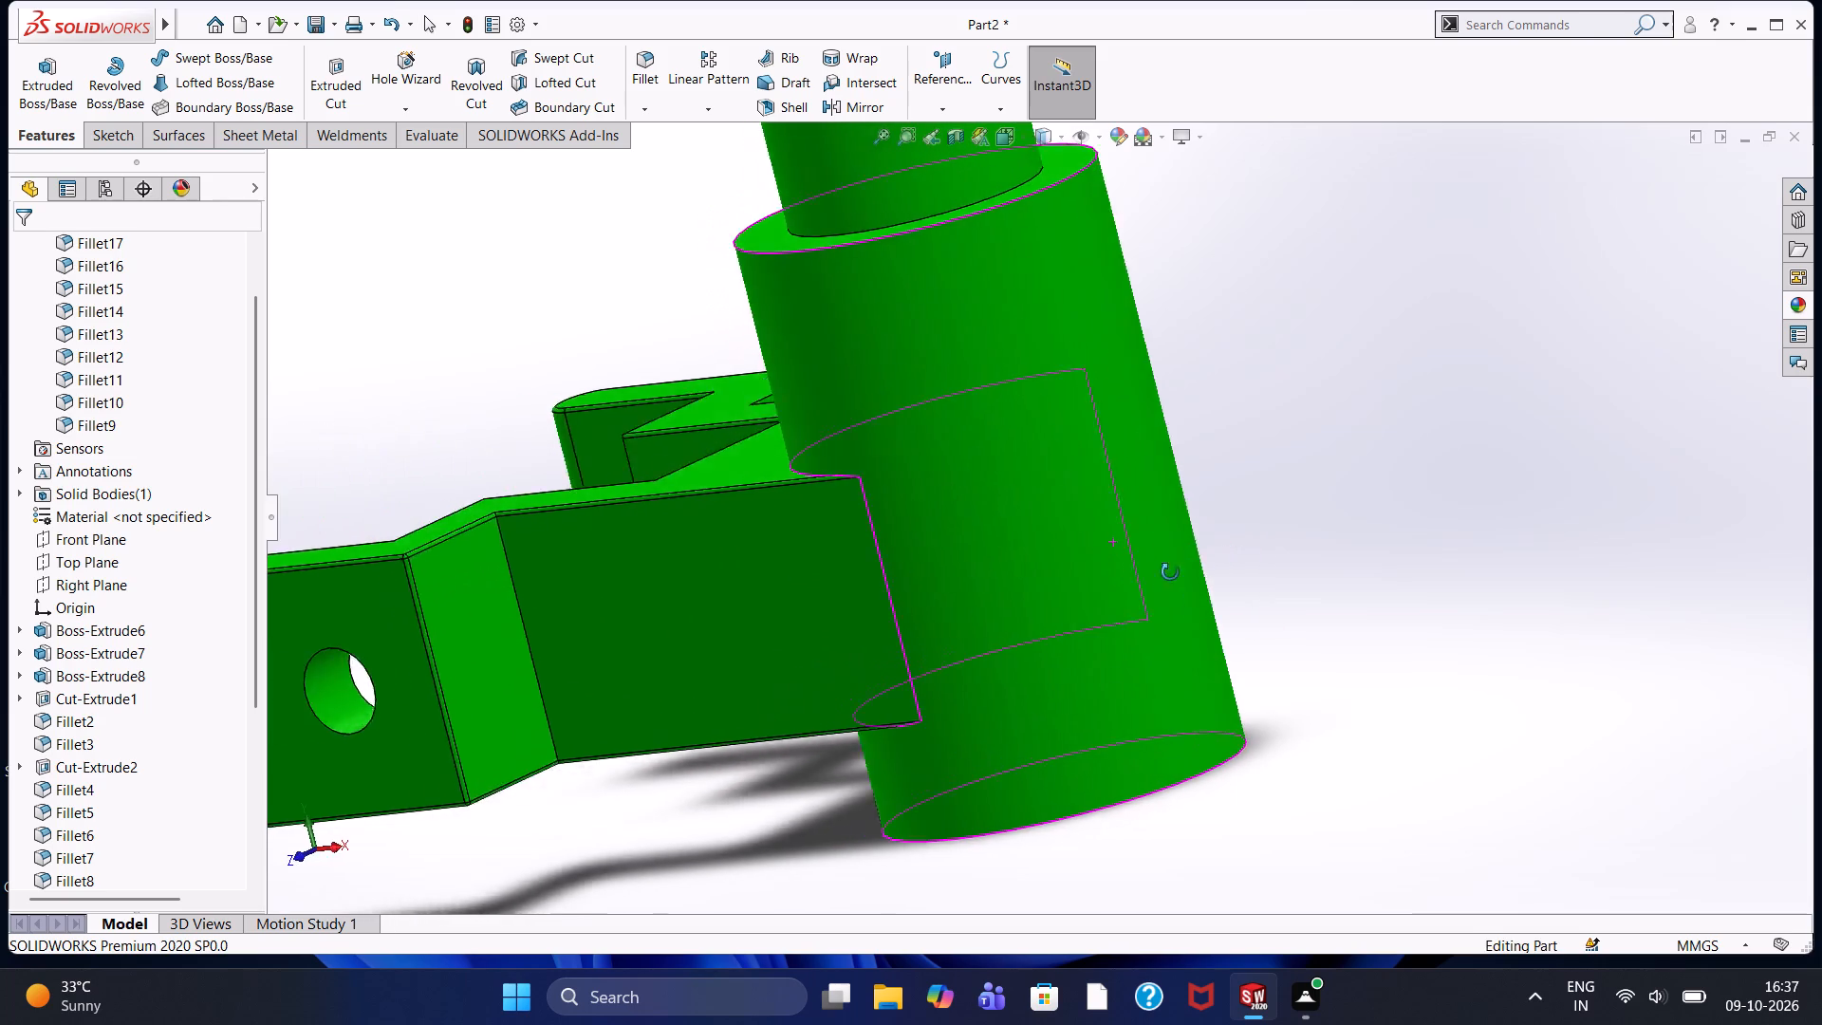
middle_click_drag(1170, 572, 1270, 654)
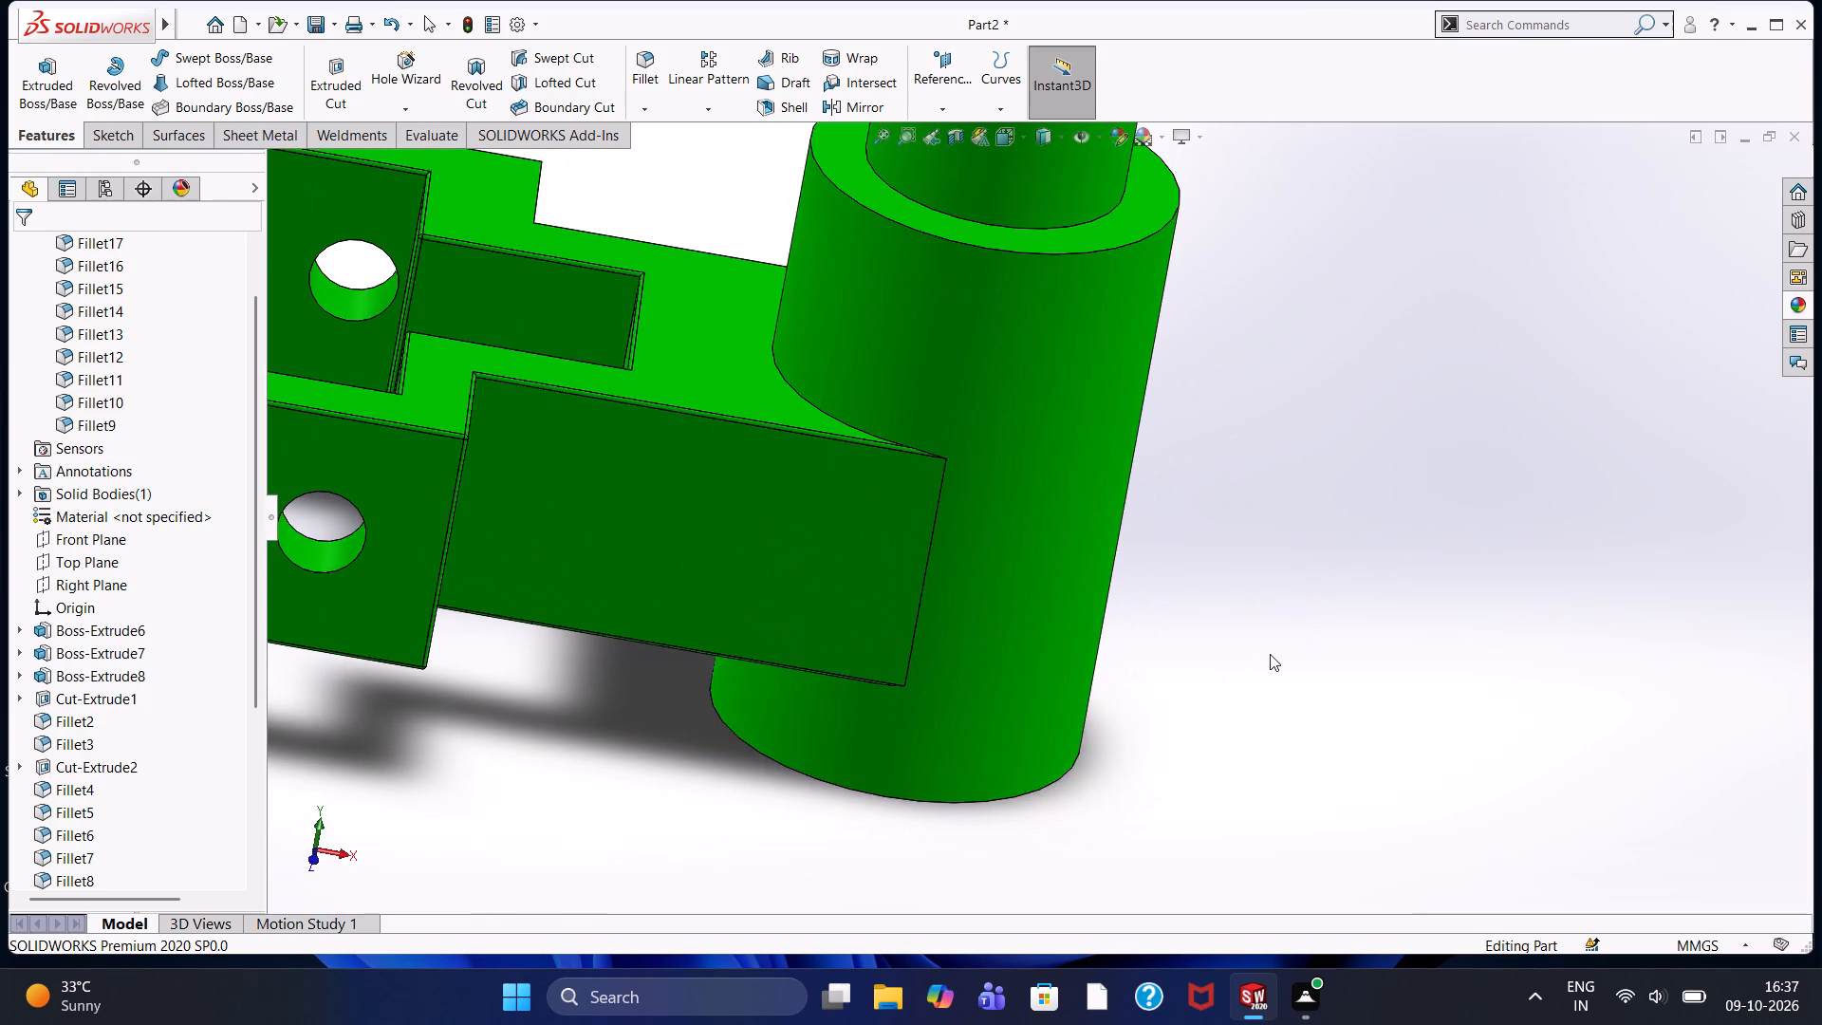
scroll(563, 796, "down", 2)
scroll(781, 715, "up", 2)
scroll(883, 584, "down", 1)
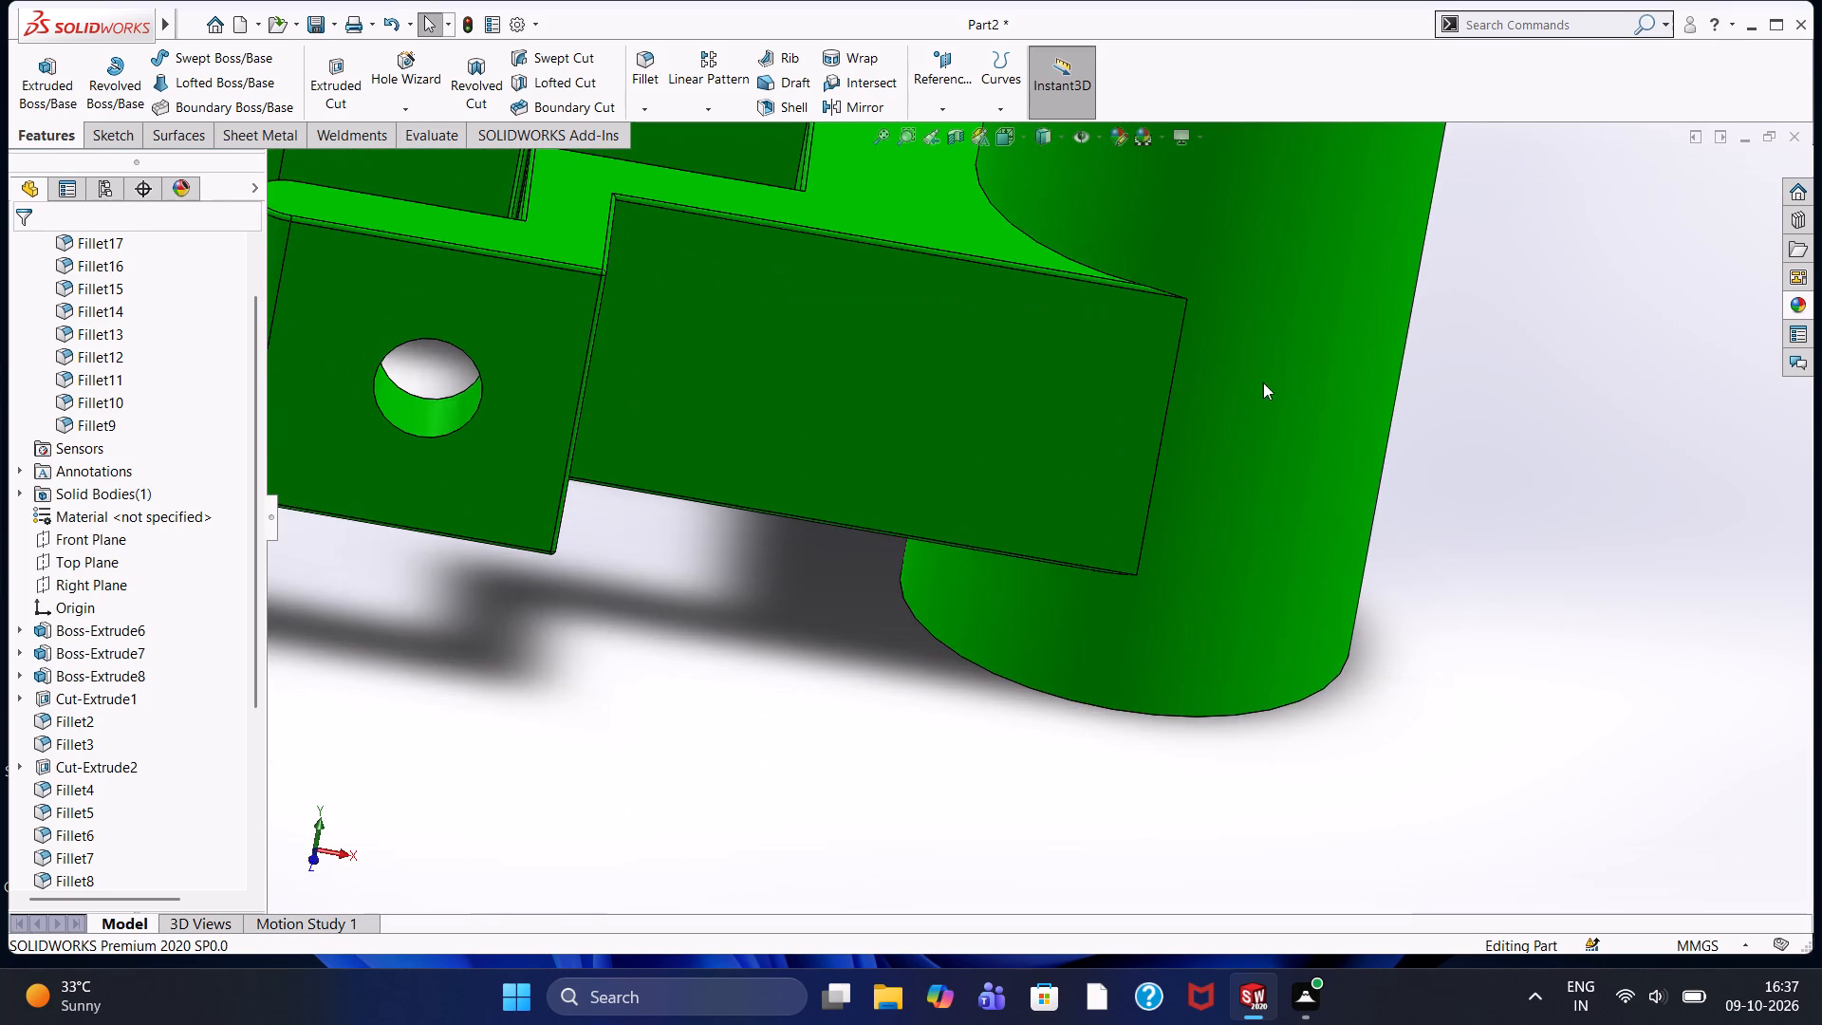
scroll(1344, 295, "down", 3)
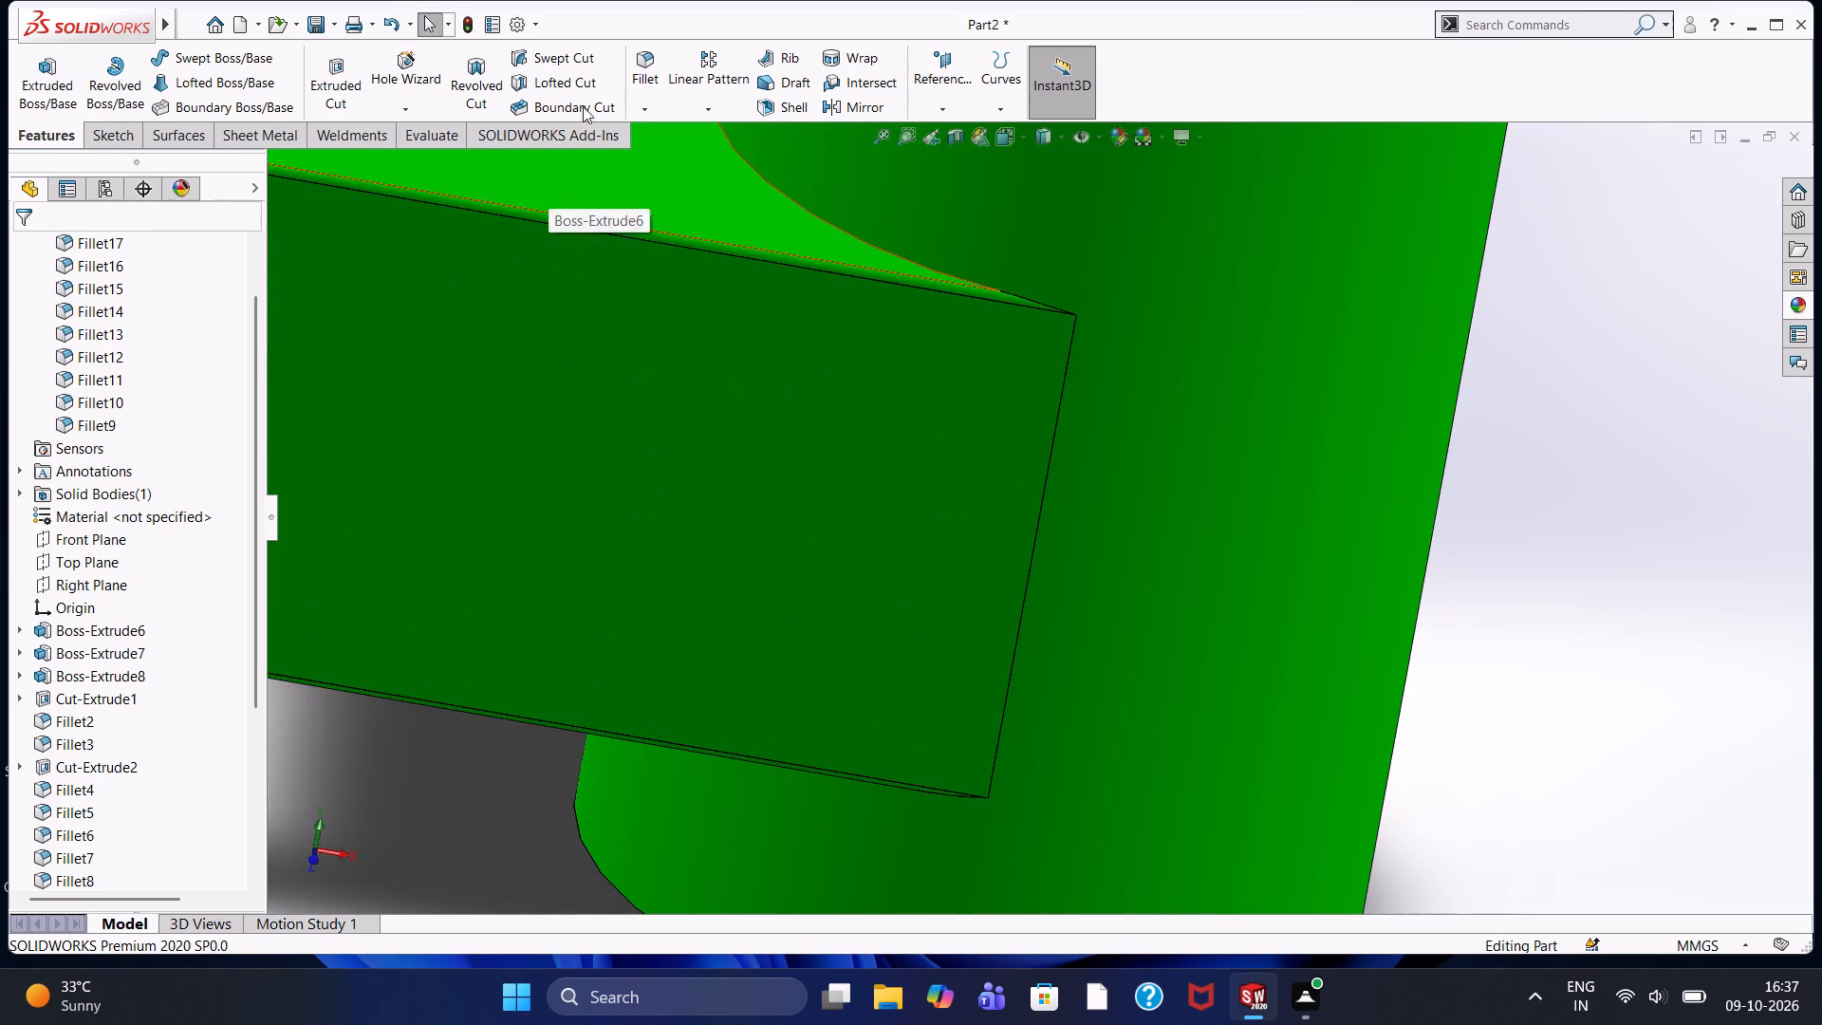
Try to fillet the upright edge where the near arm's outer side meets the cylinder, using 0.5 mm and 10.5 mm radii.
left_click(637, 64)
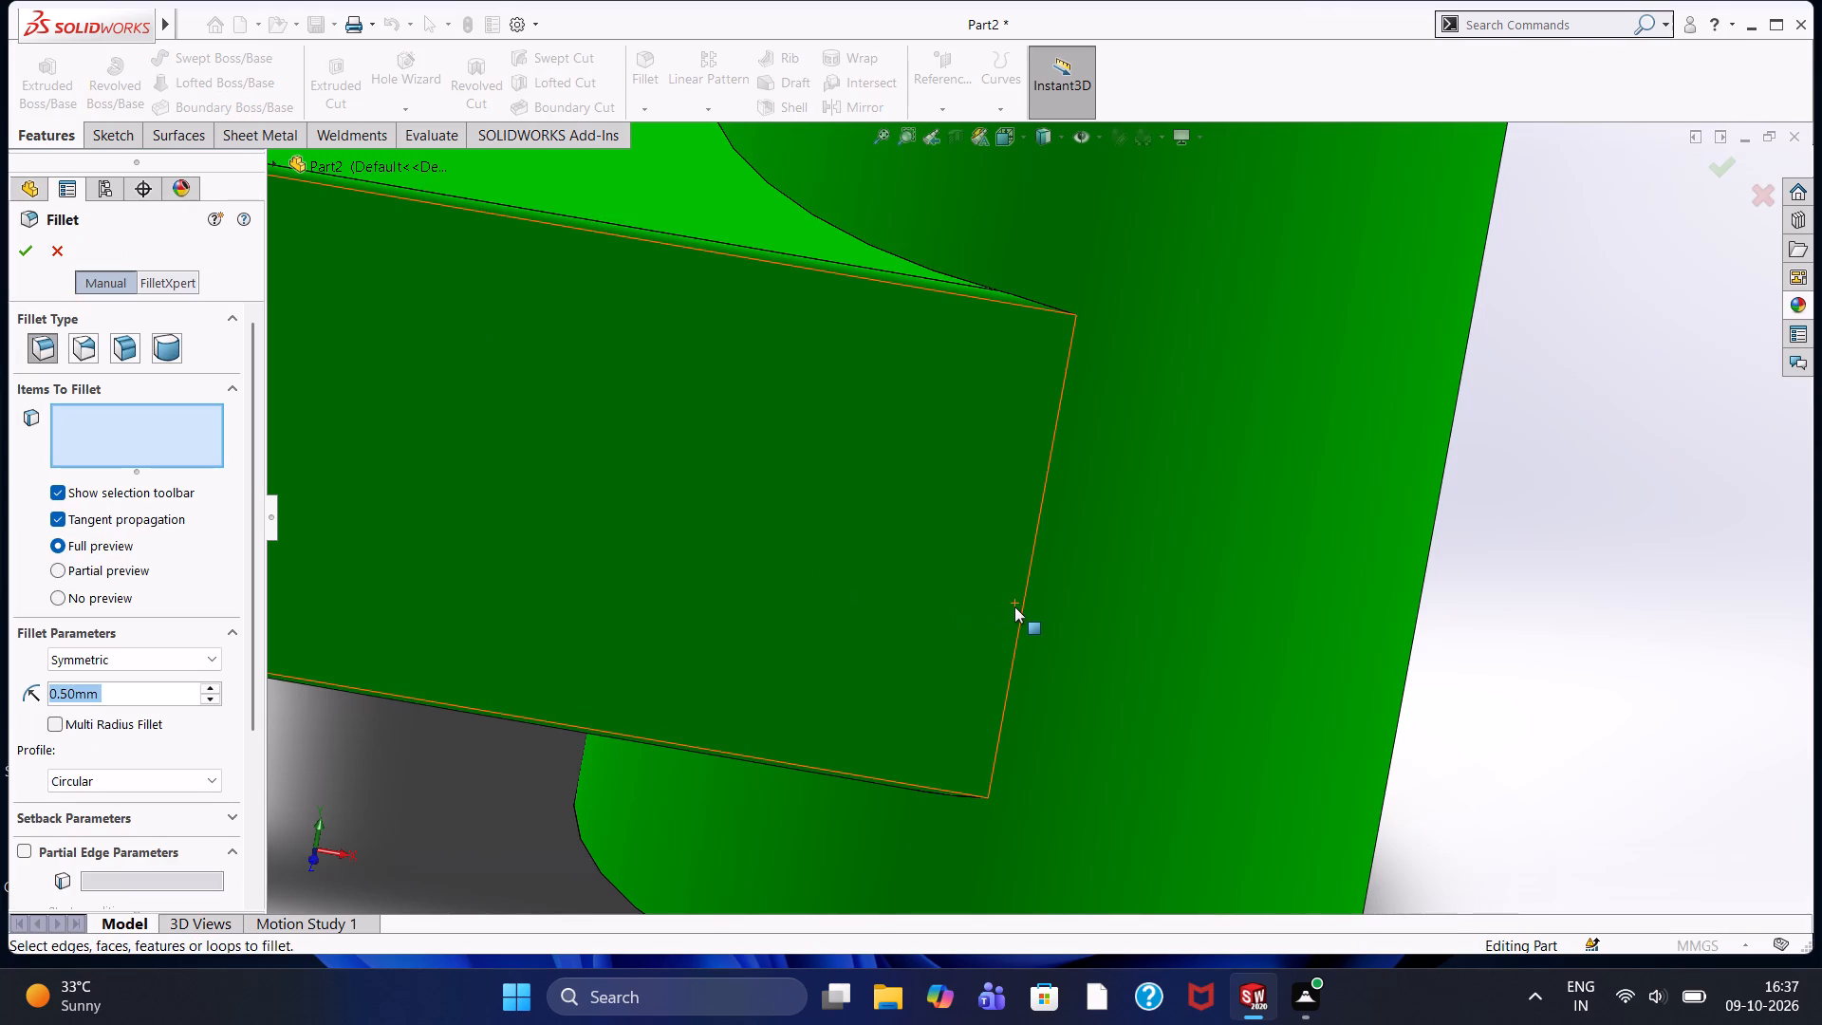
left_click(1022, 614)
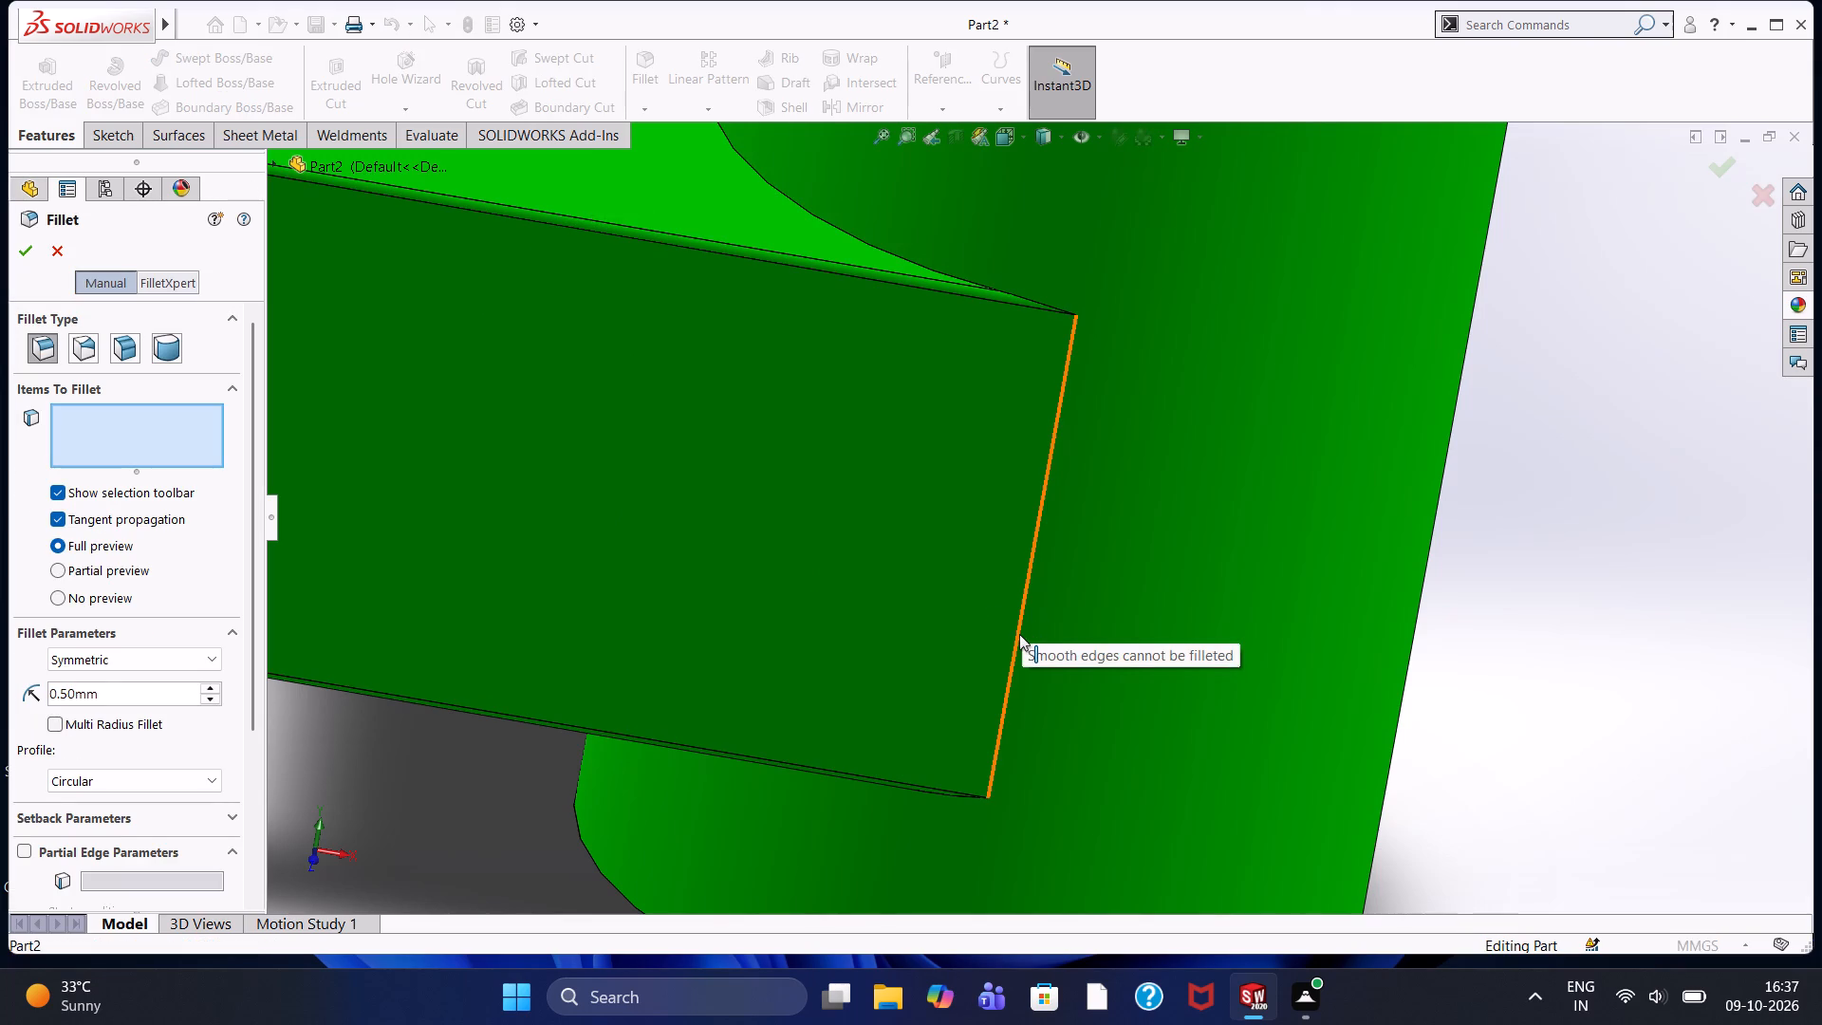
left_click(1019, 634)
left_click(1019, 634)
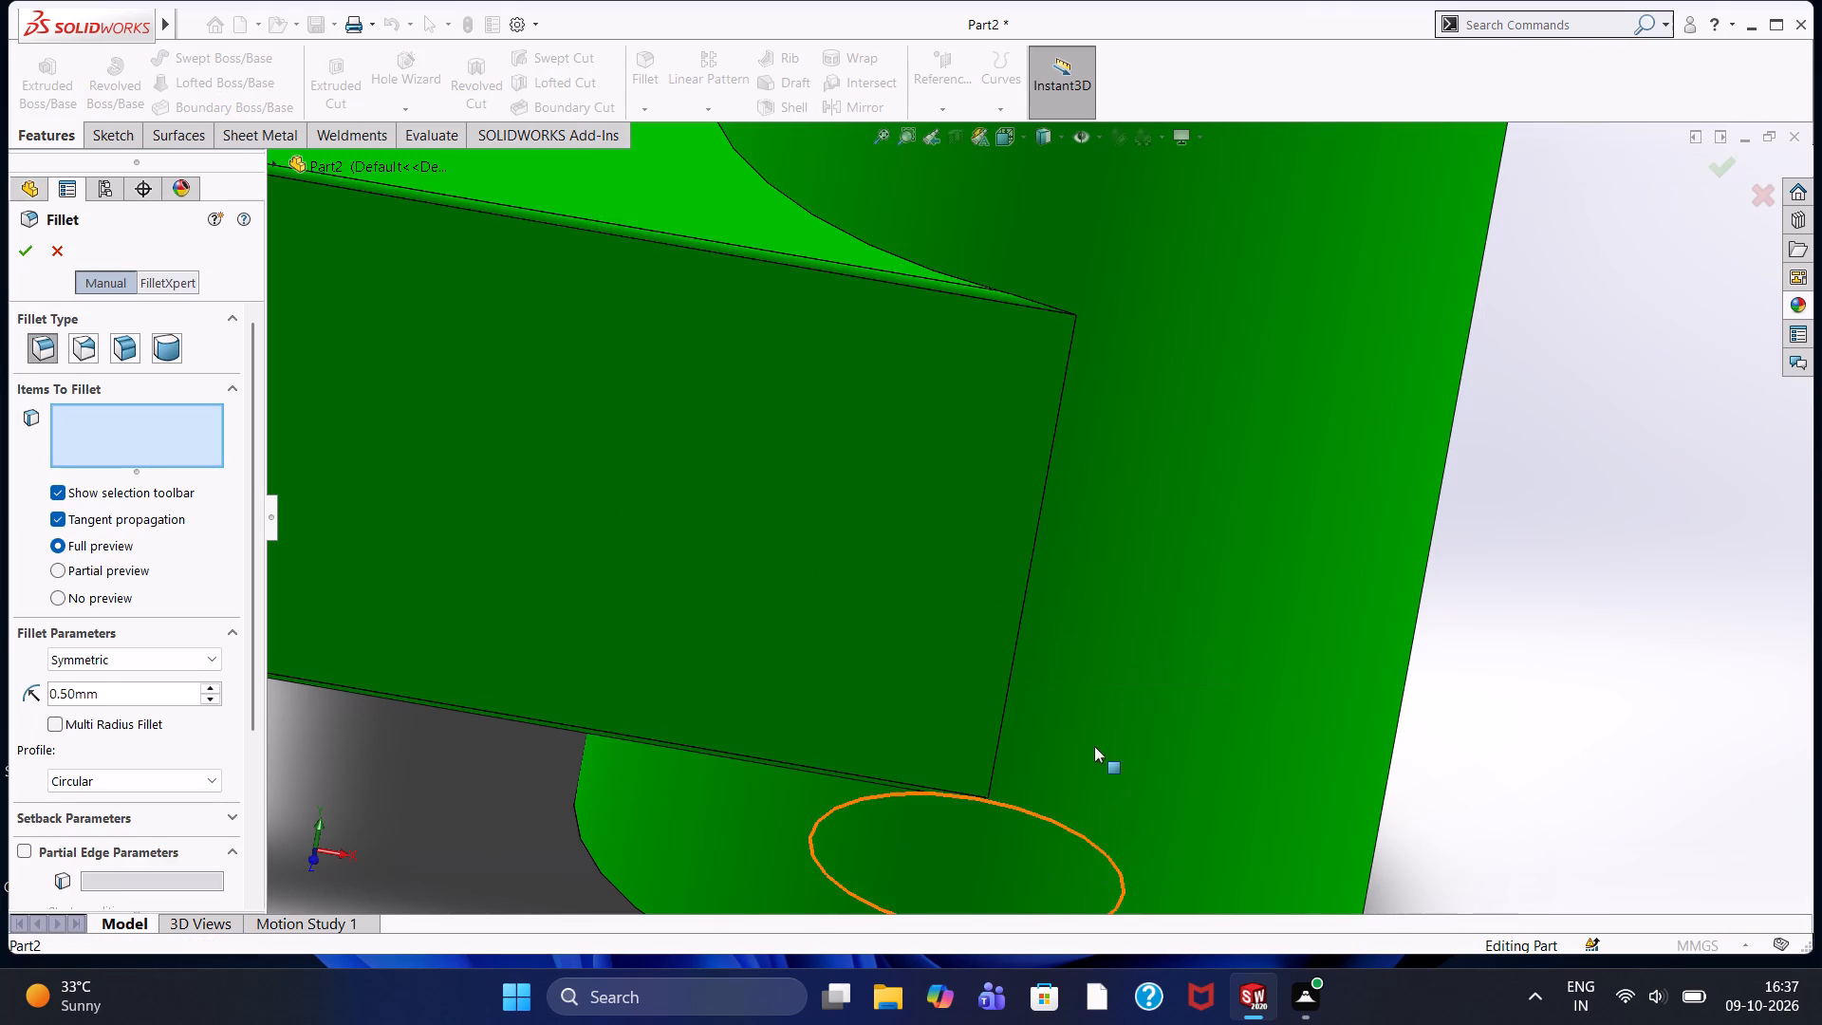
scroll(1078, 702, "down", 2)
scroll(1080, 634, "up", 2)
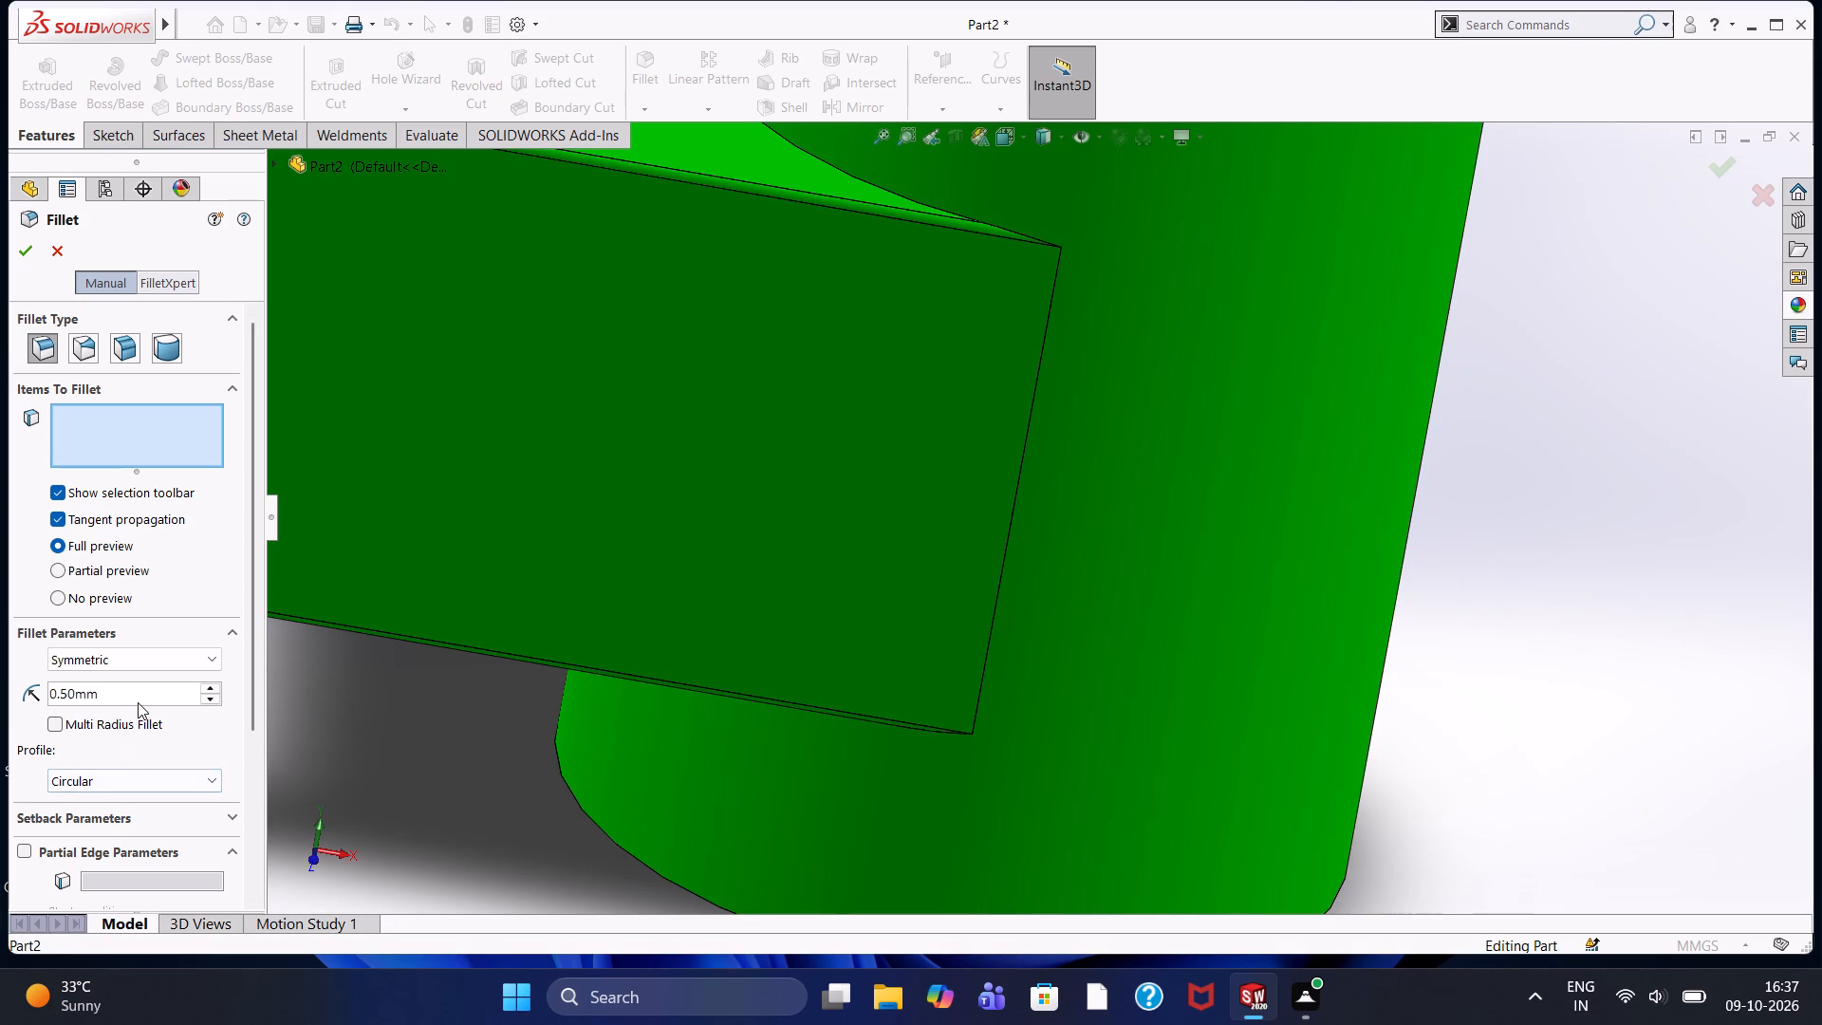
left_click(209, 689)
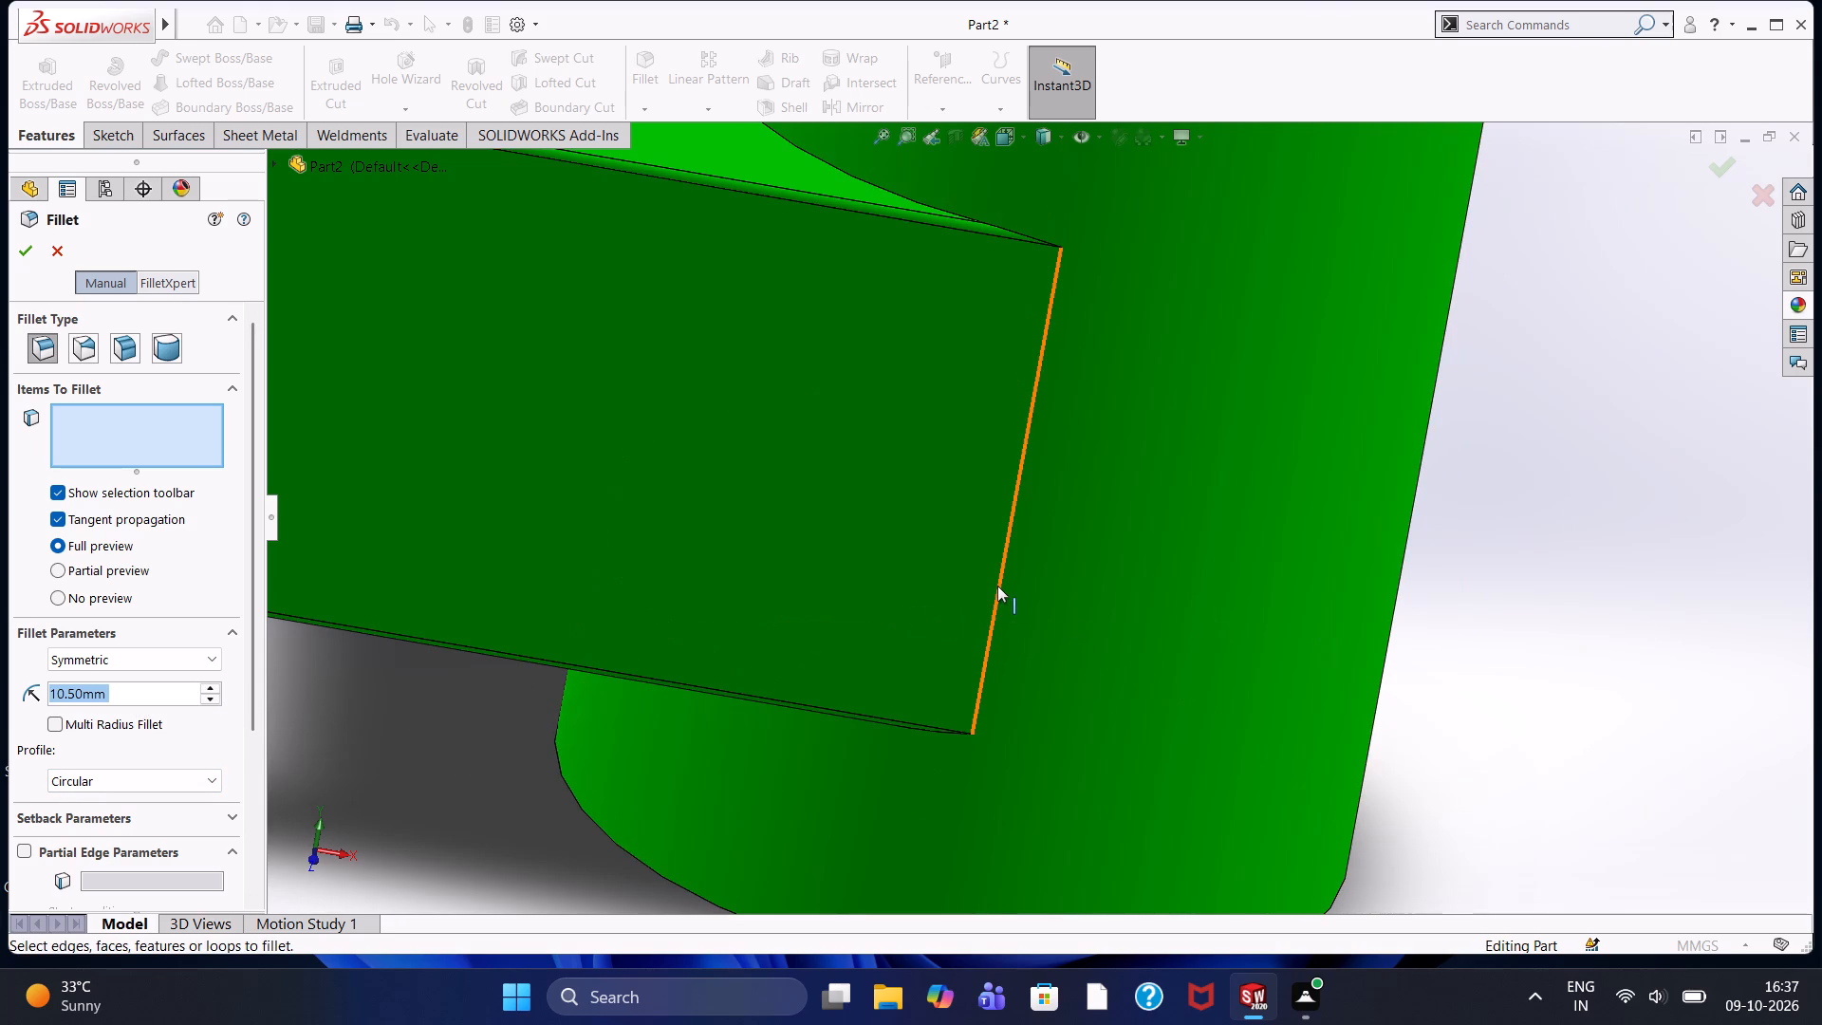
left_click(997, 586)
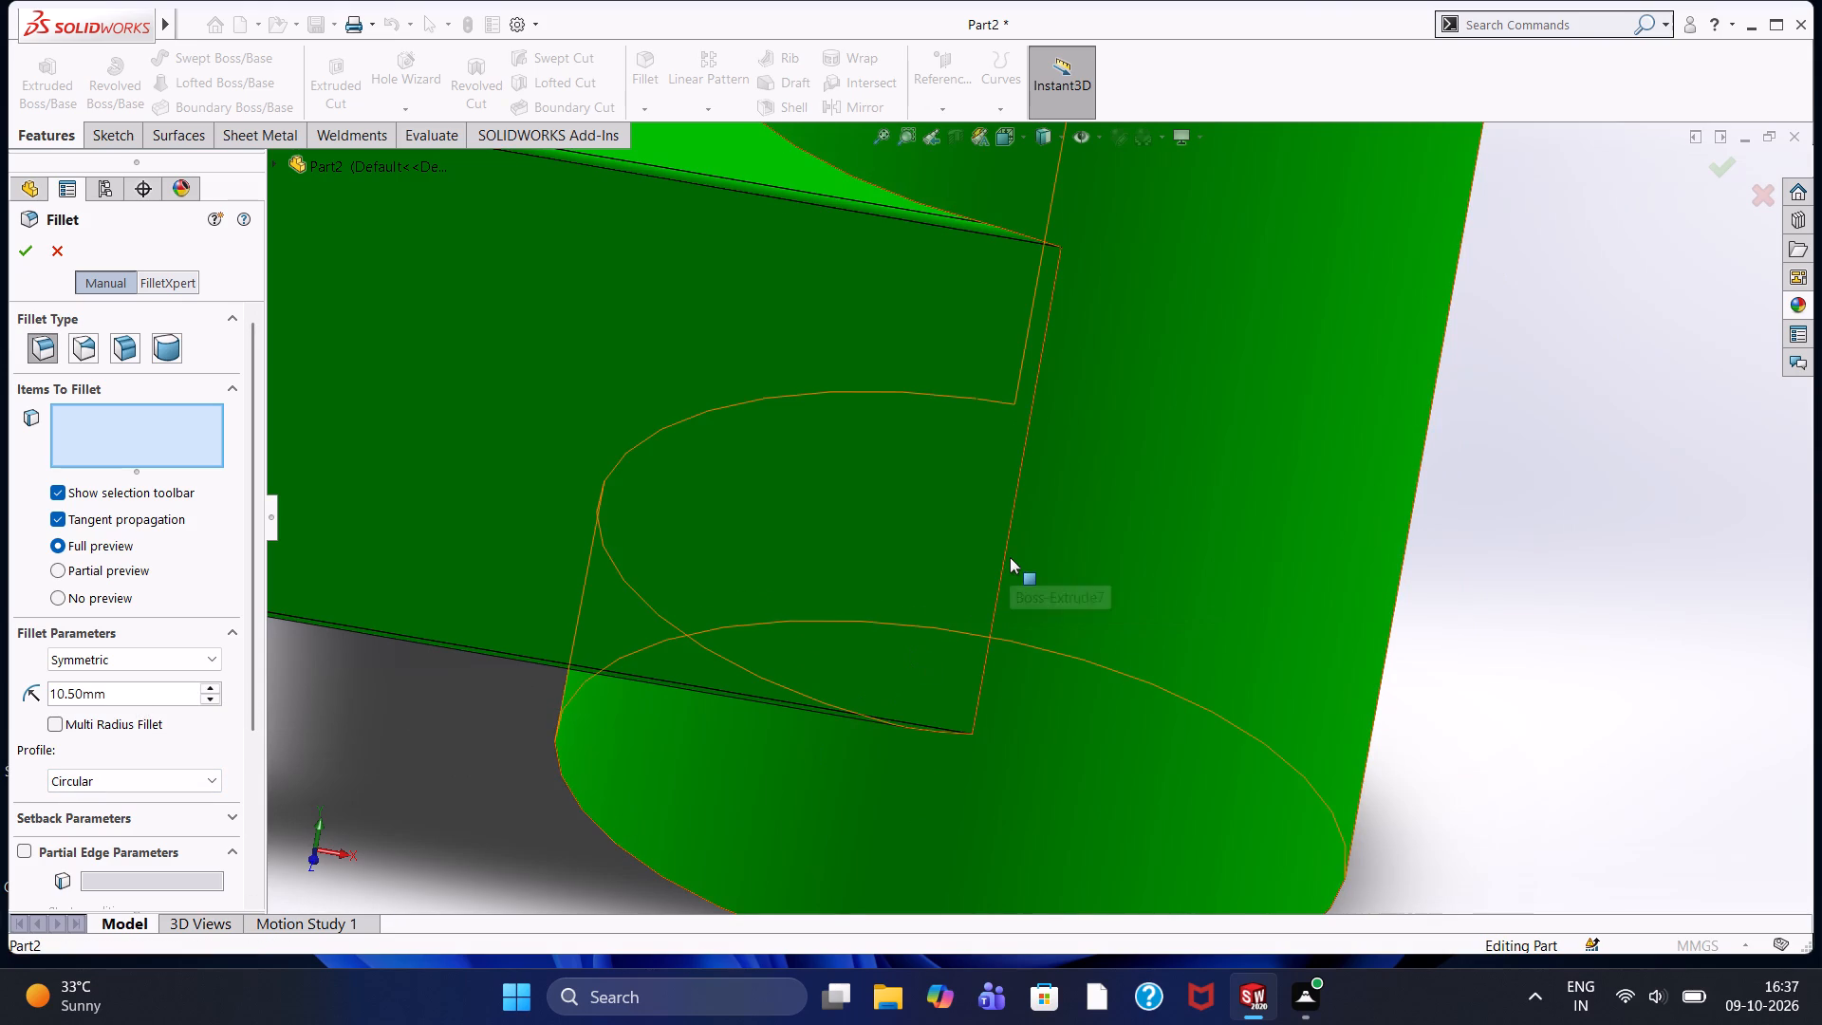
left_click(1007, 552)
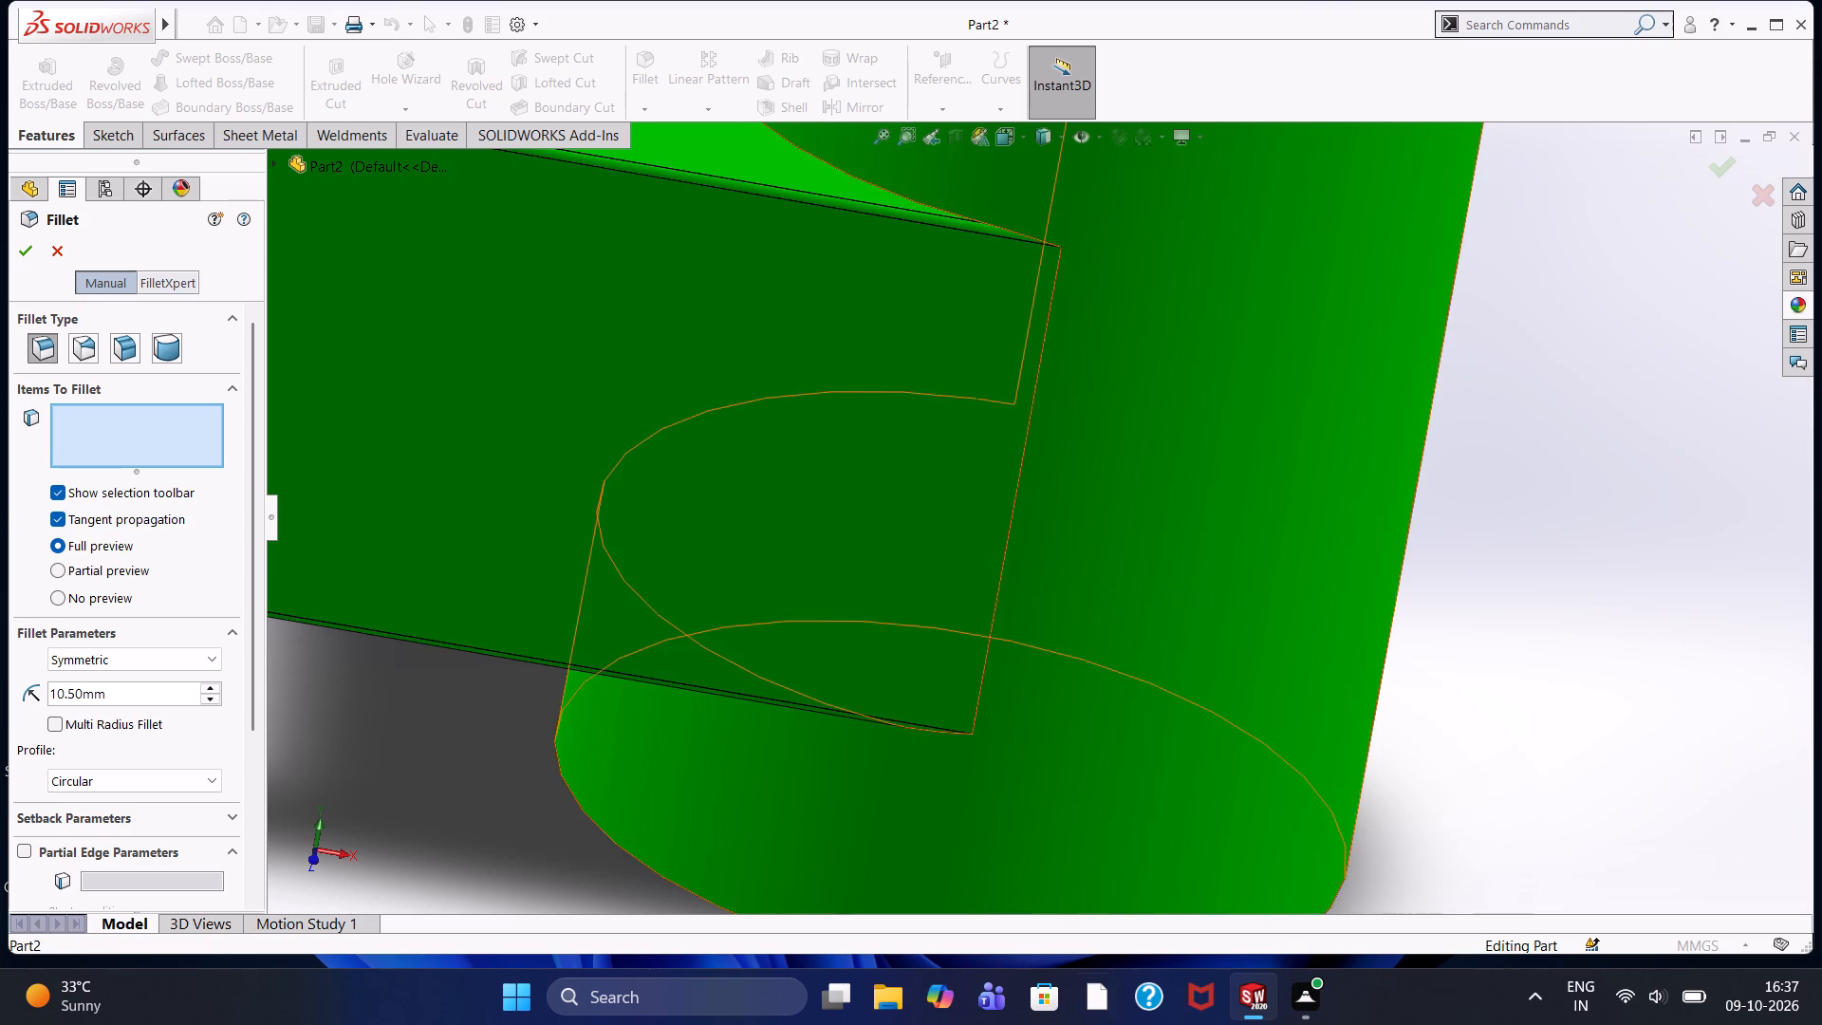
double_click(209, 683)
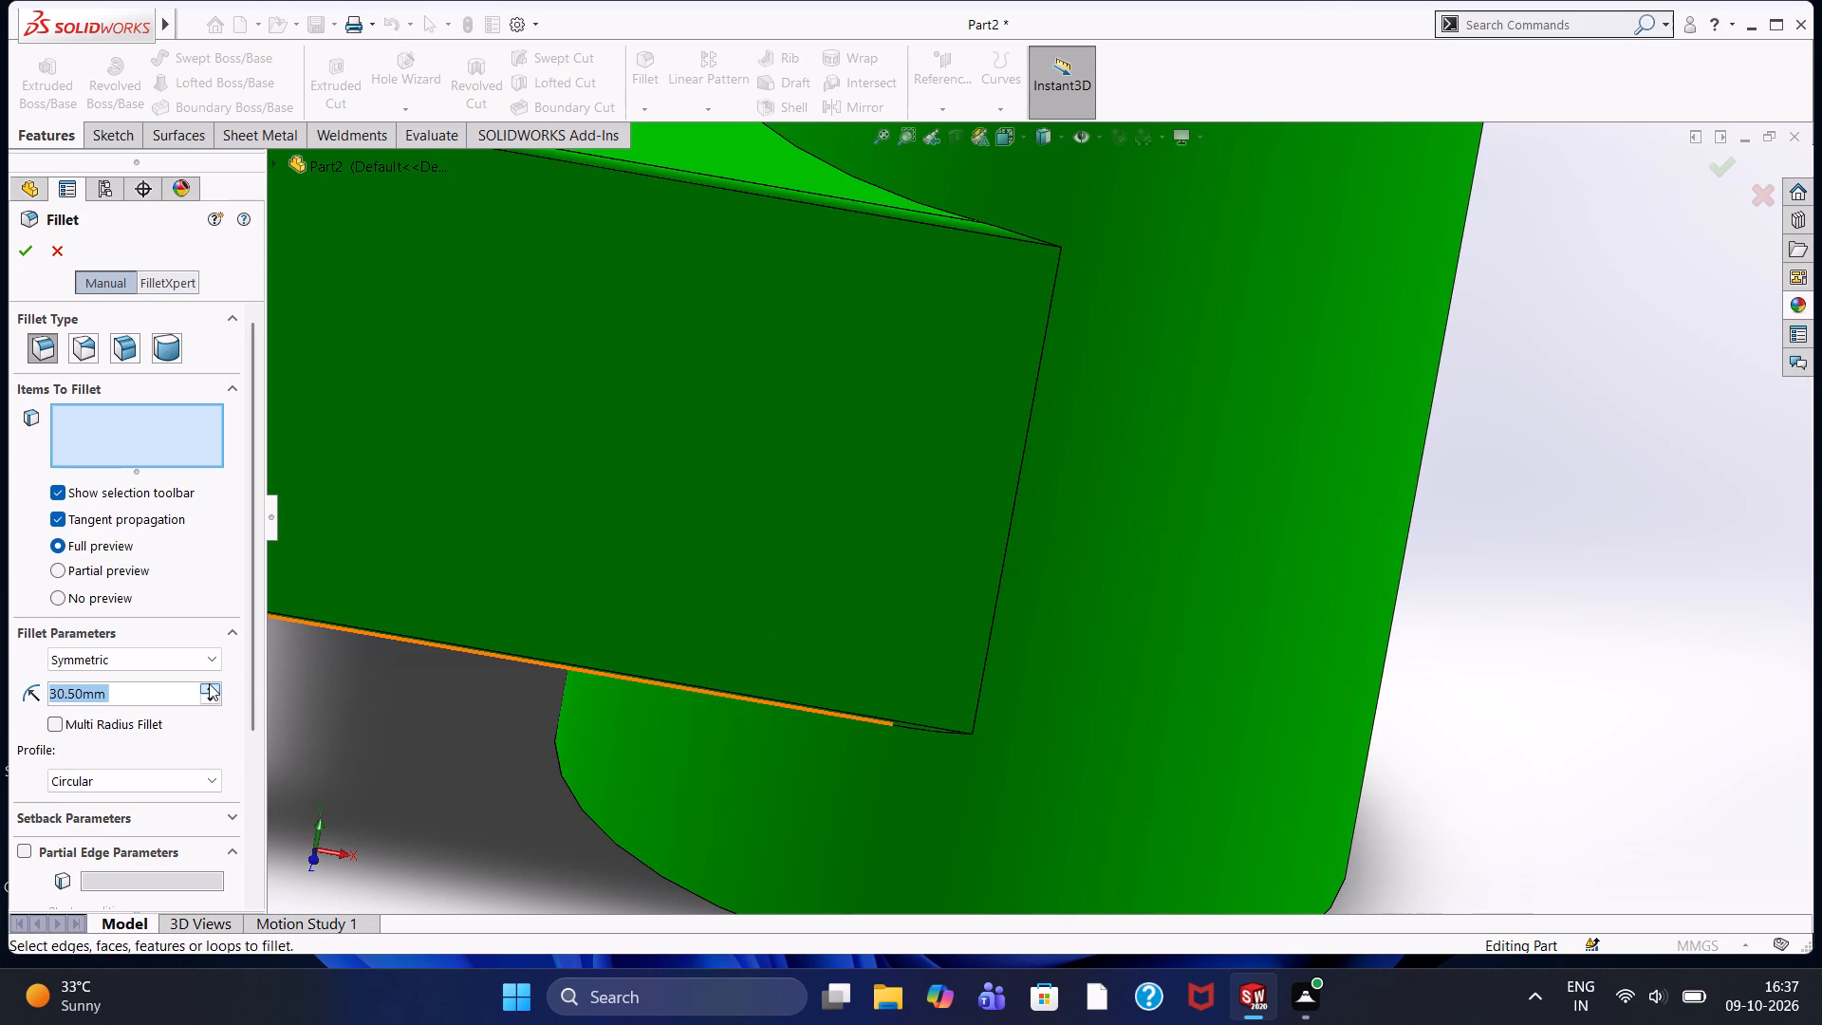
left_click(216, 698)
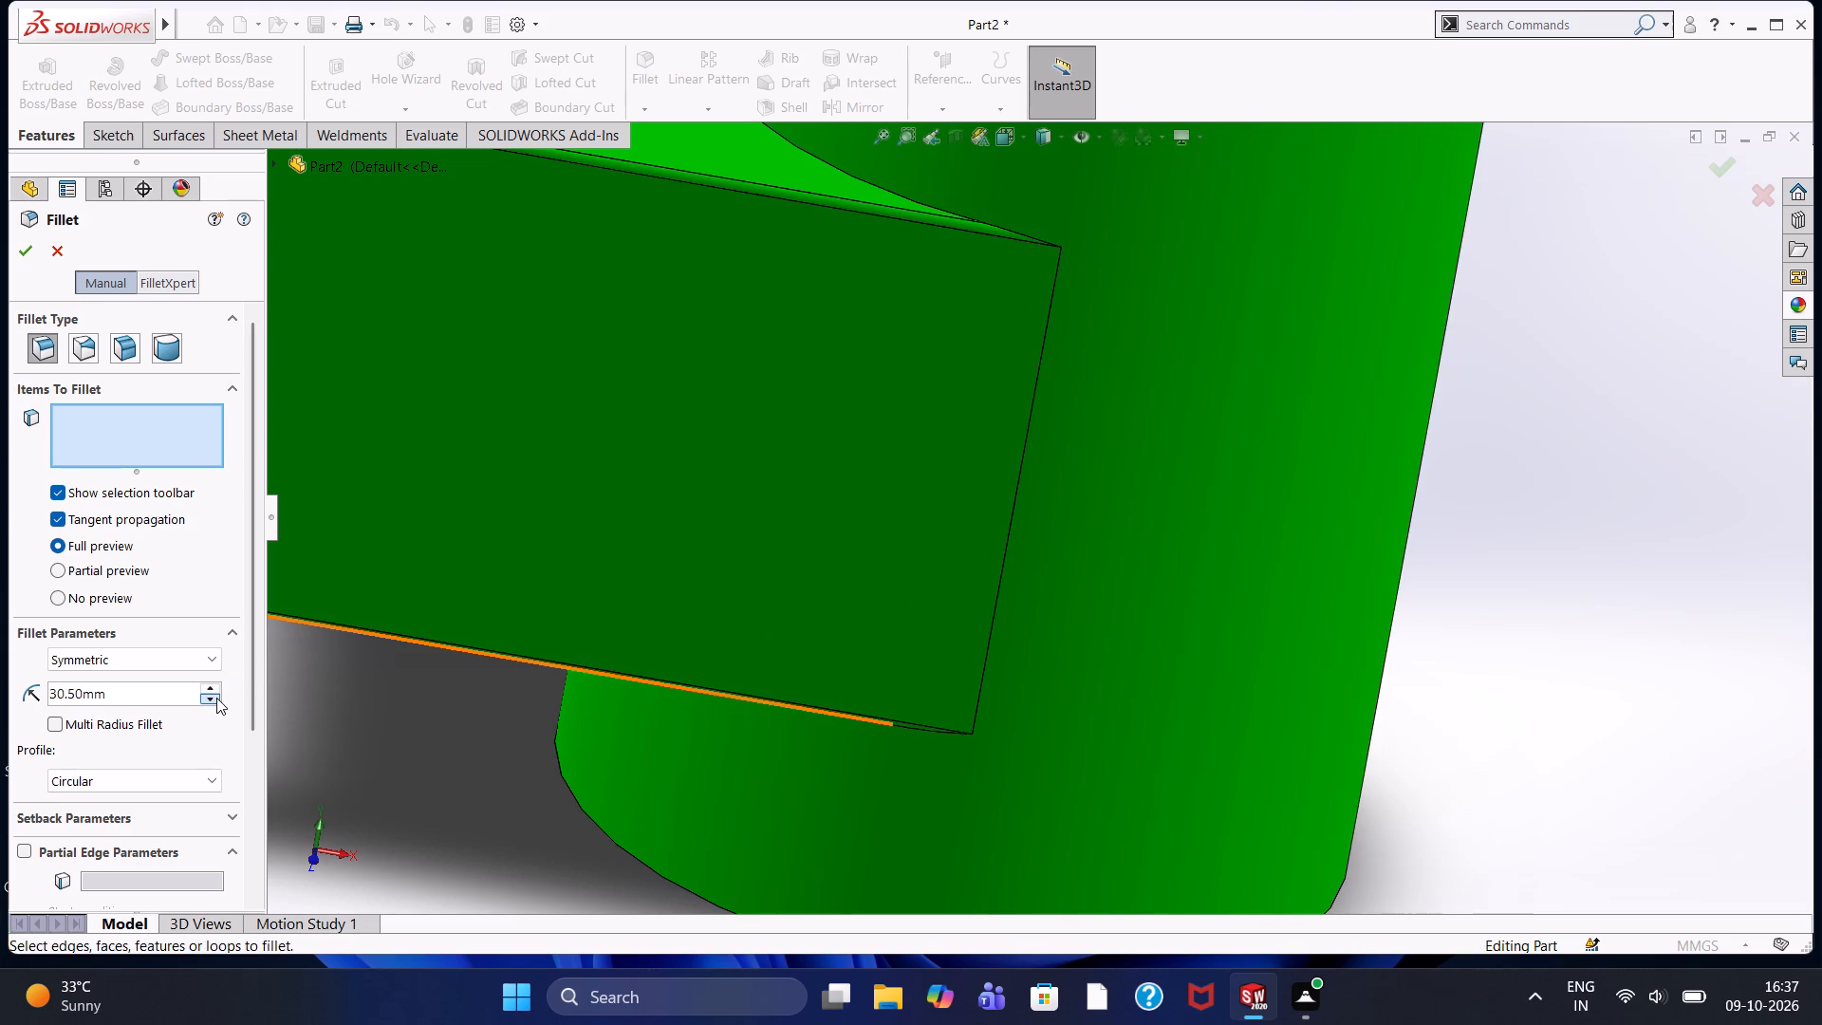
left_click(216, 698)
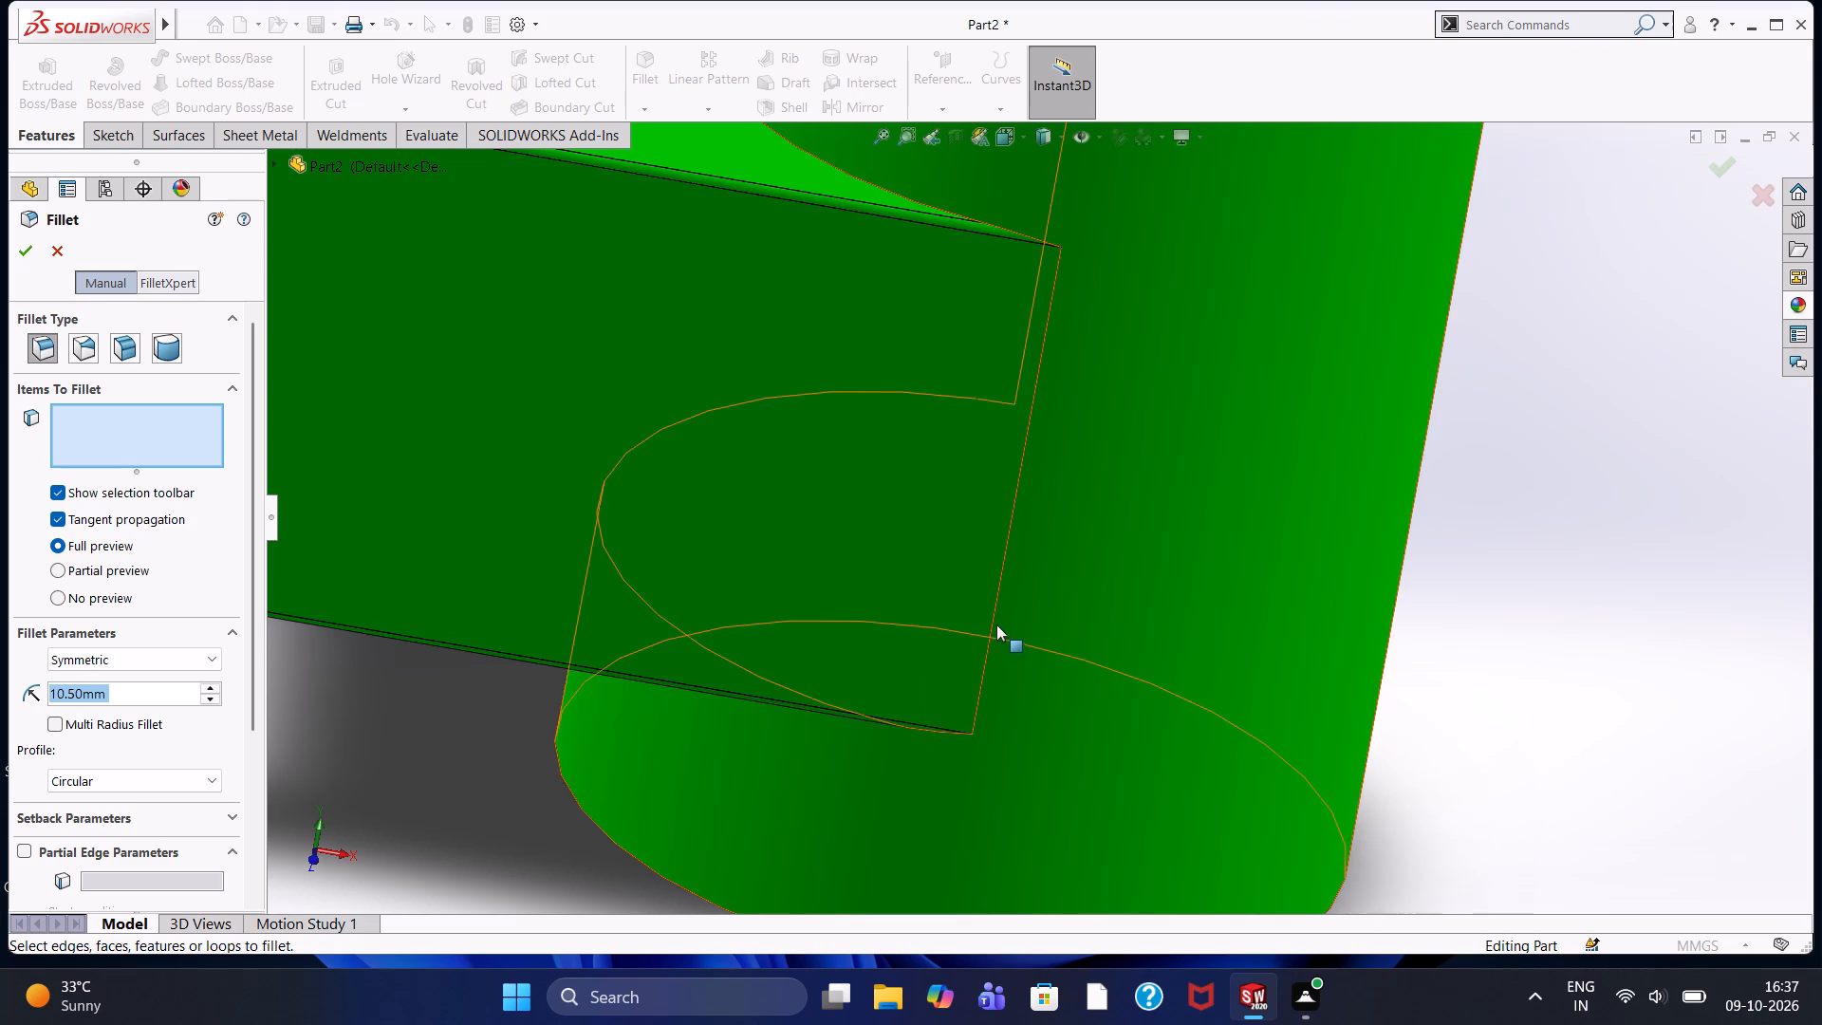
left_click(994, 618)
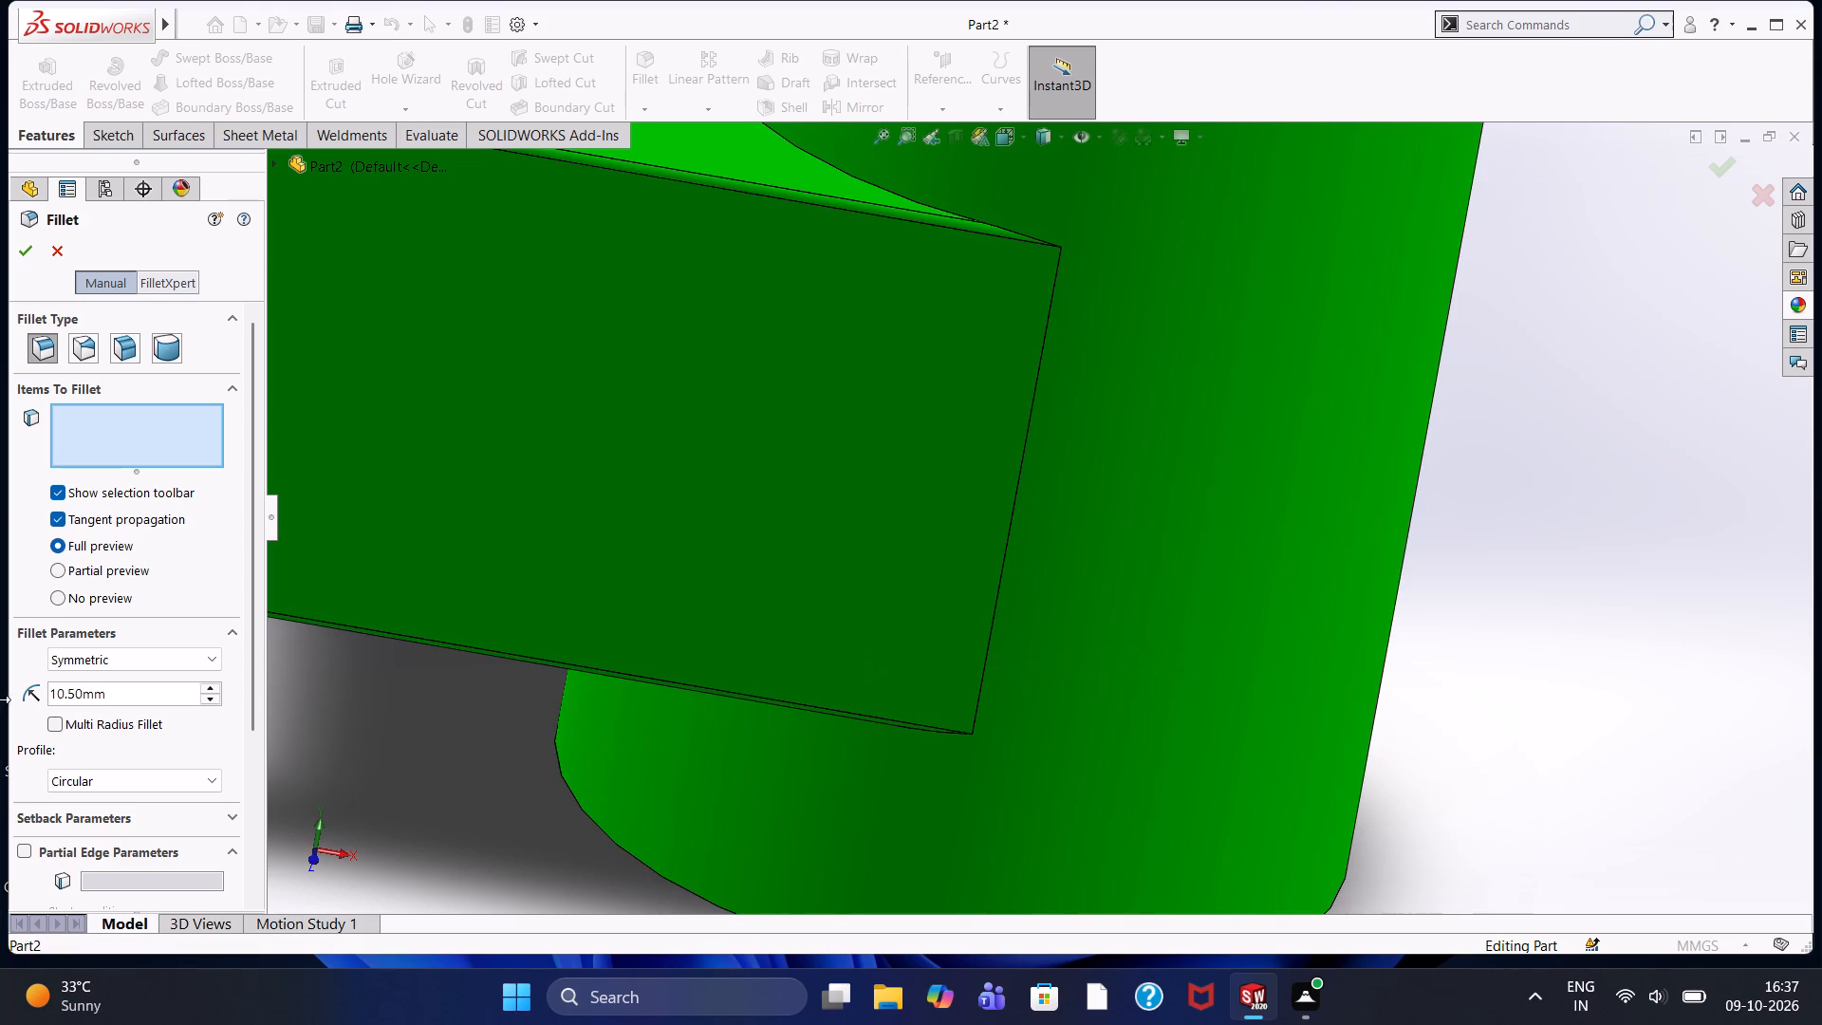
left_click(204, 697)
Fillet the top, upright corner and bottom edges of the opposite arm's short outer step face beside its lug with a 0.5 mm radius.
scroll(637, 671, "up", 5)
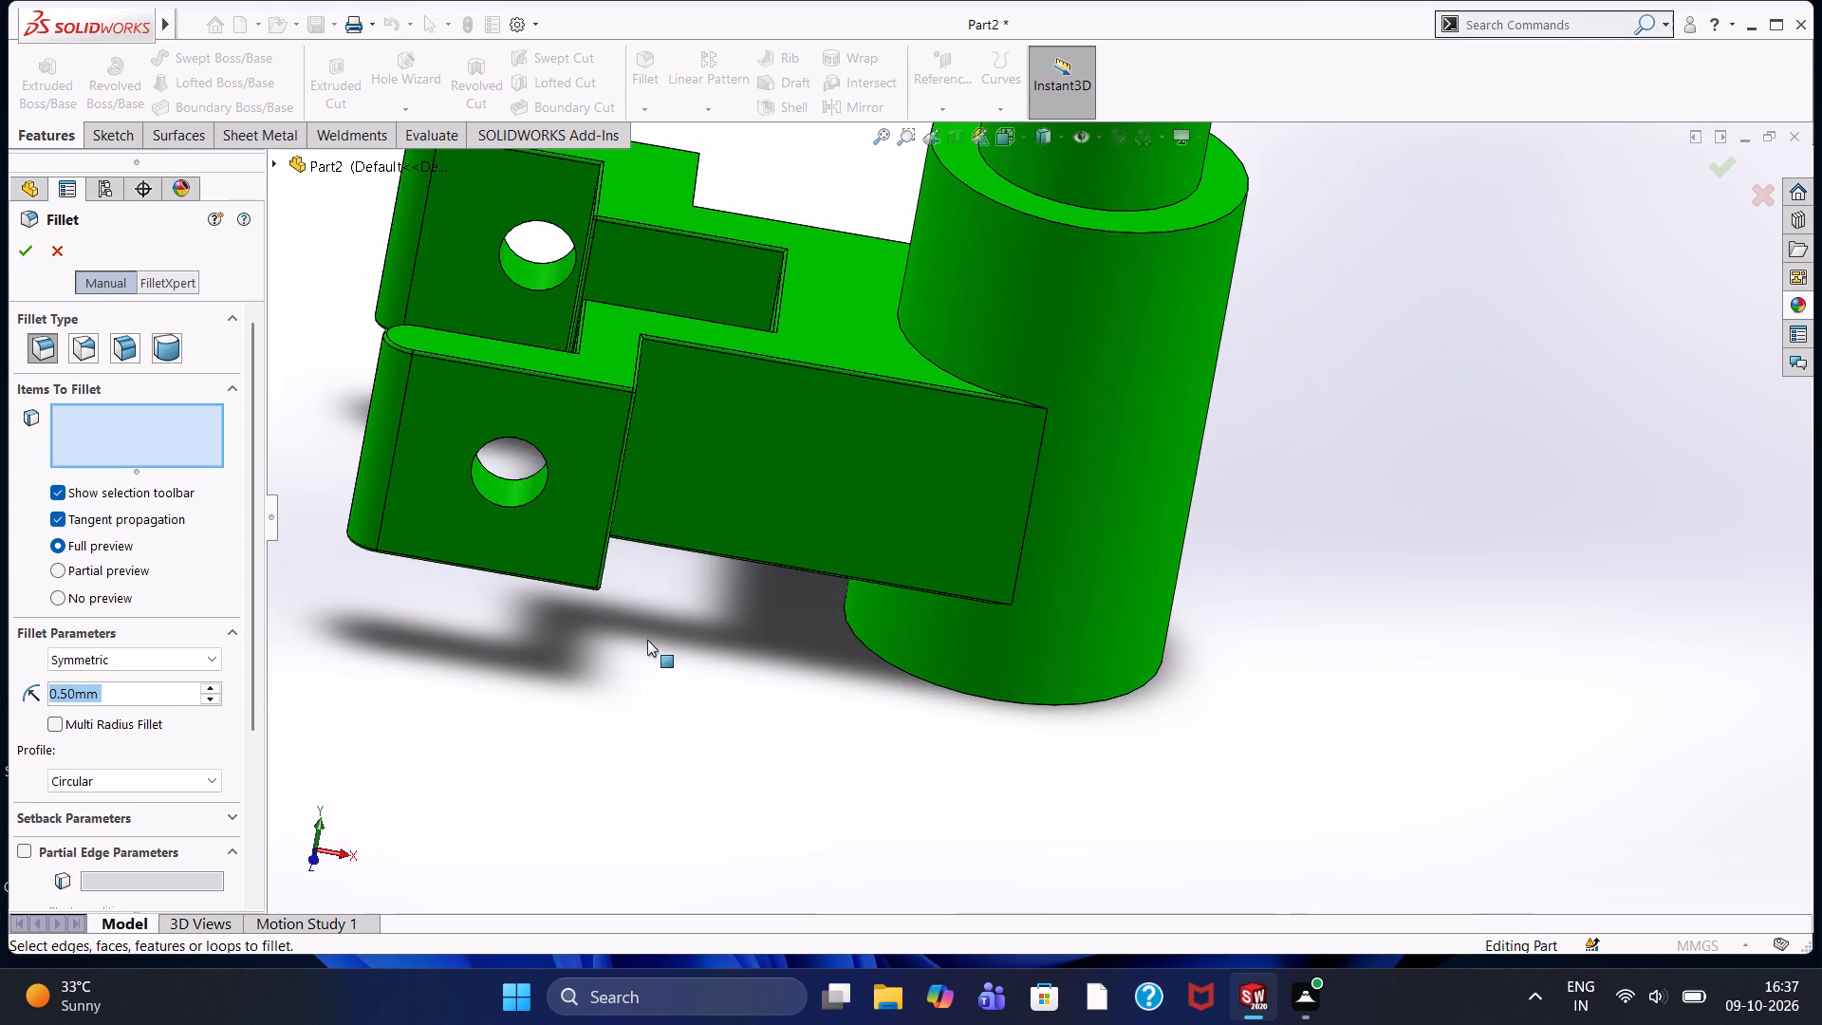
middle_click_drag(1281, 530, 1168, 519)
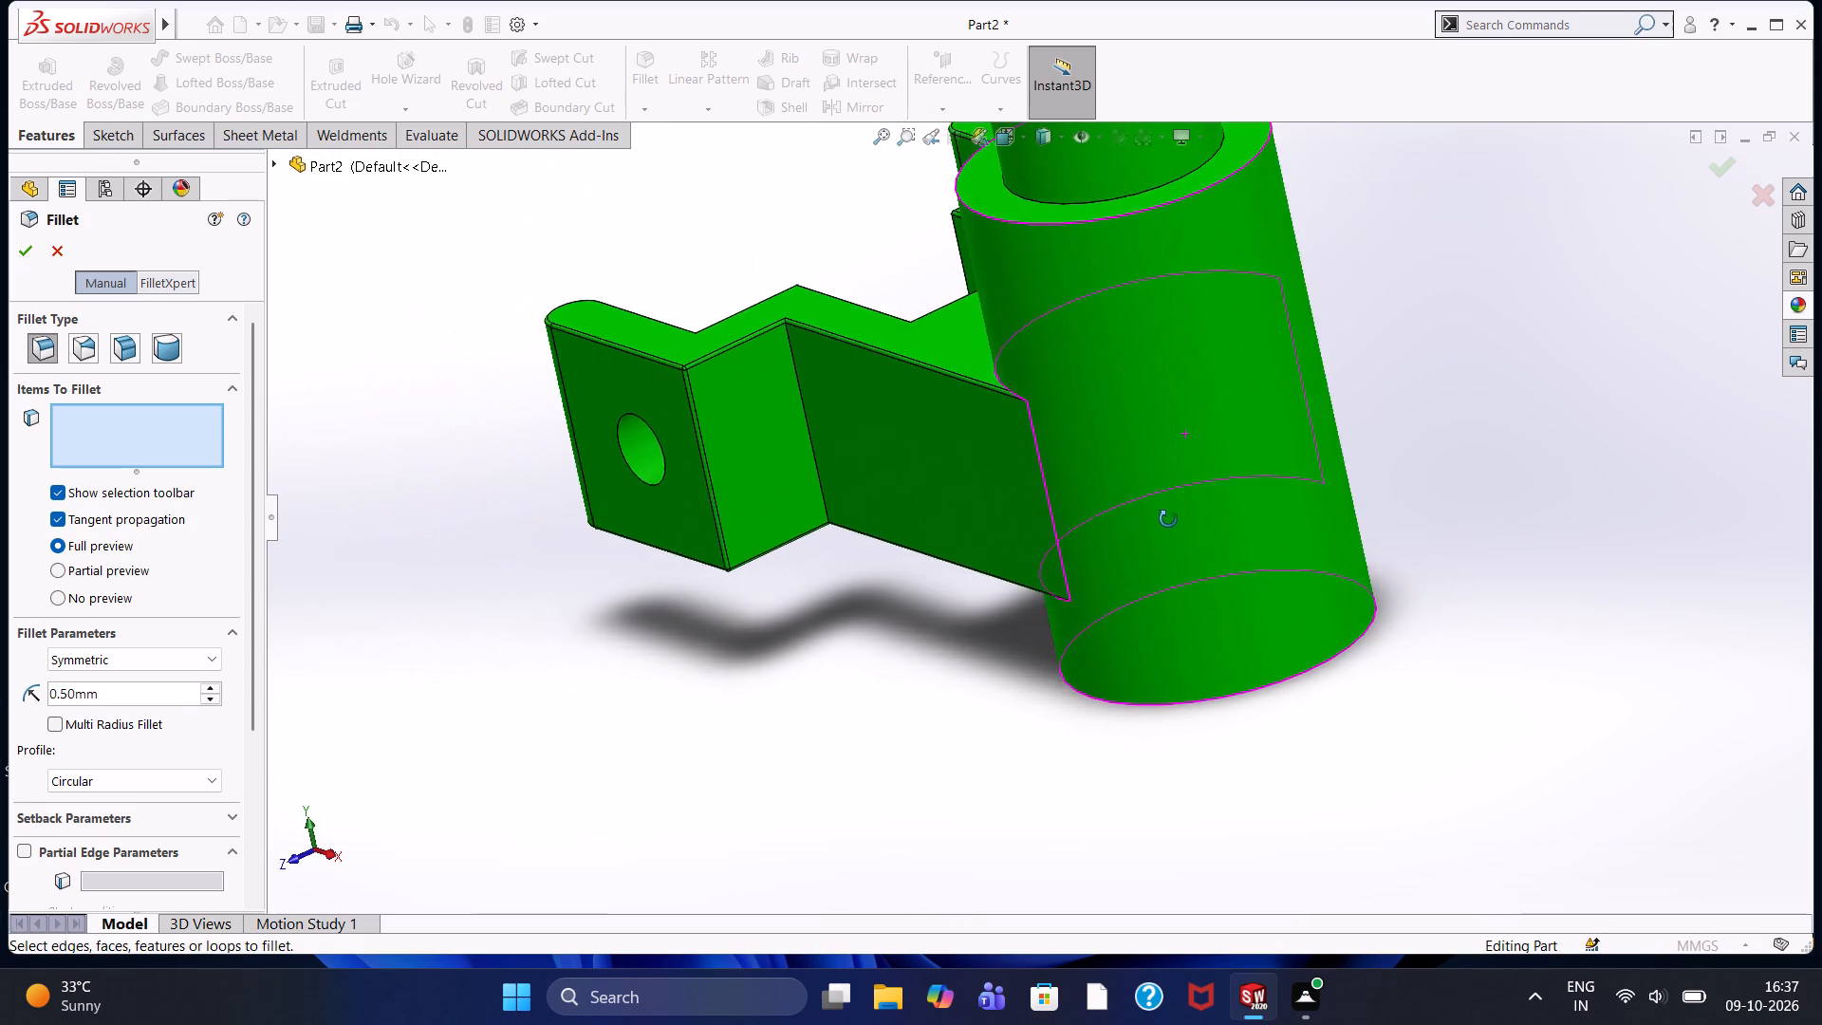
middle_click_drag(1168, 519, 1151, 514)
scroll(1151, 514, "up", 1)
scroll(1380, 360, "up", 2)
middle_click_drag(1372, 379, 1275, 422)
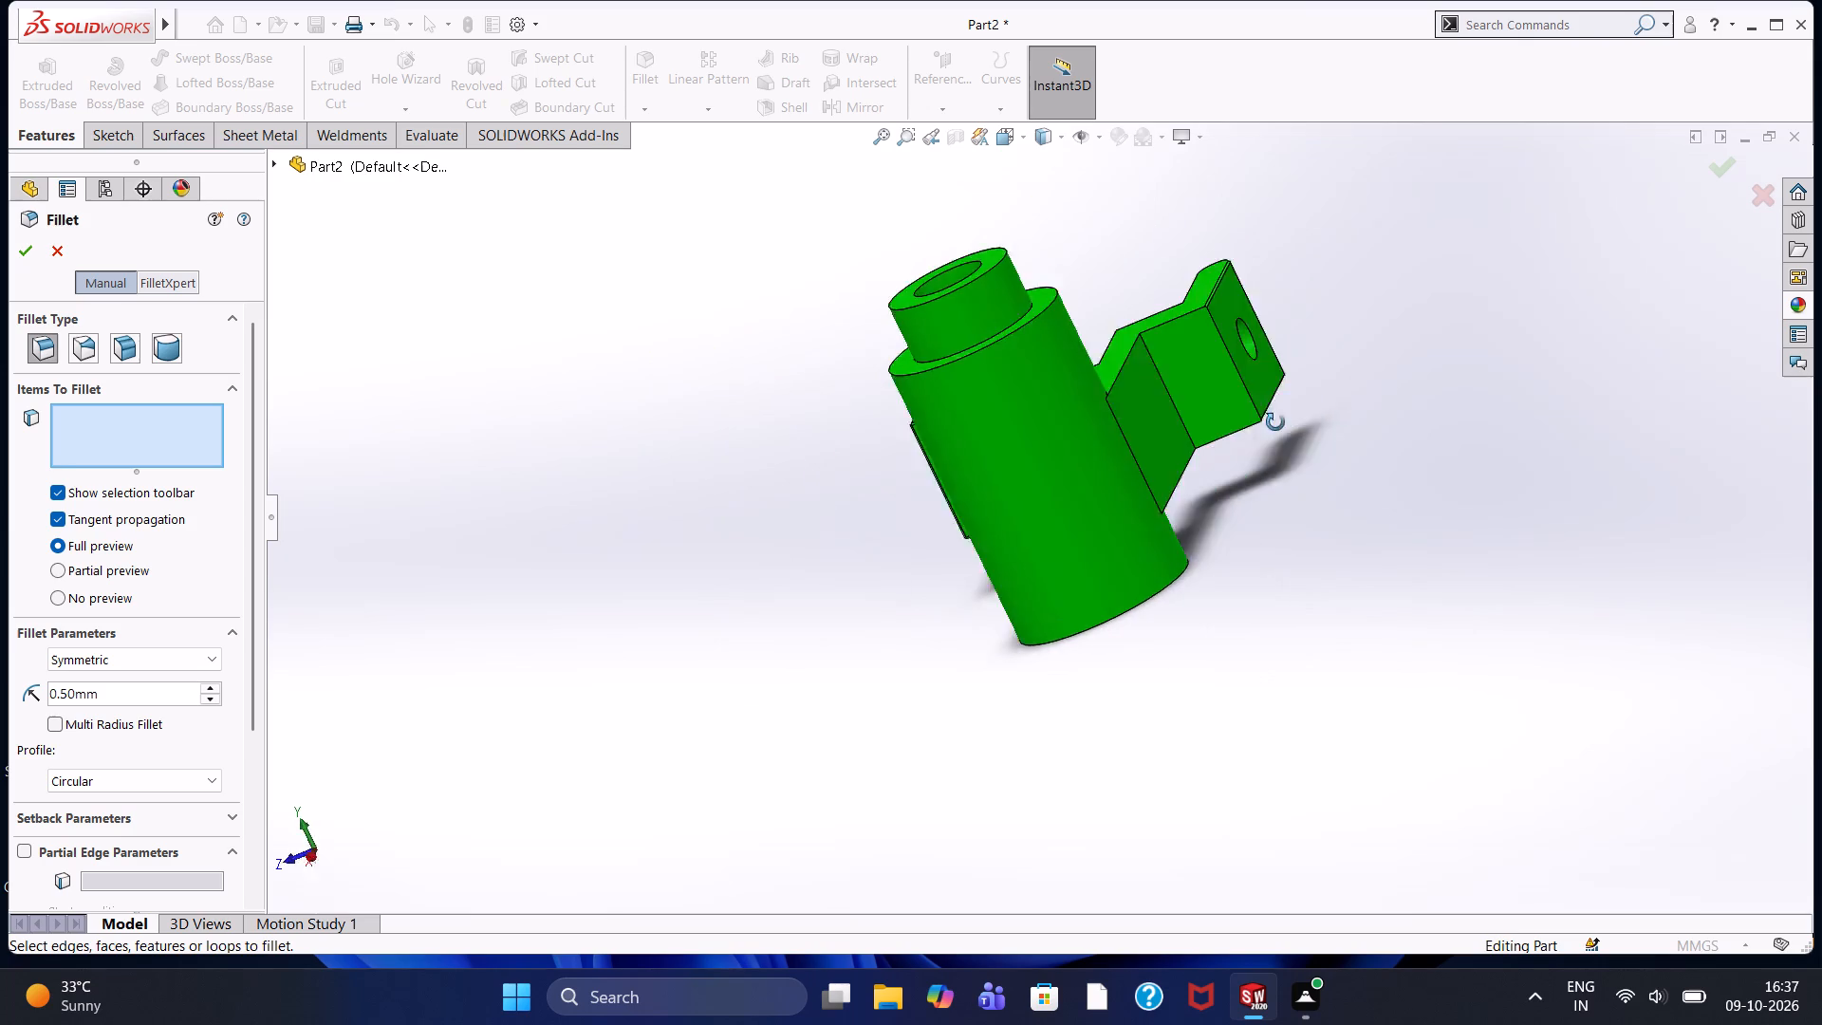
middle_click_drag(1275, 422, 1203, 495)
scroll(1135, 444, "down", 3)
scroll(1114, 353, "up", 1)
scroll(1137, 309, "down", 6)
left_click(1144, 357)
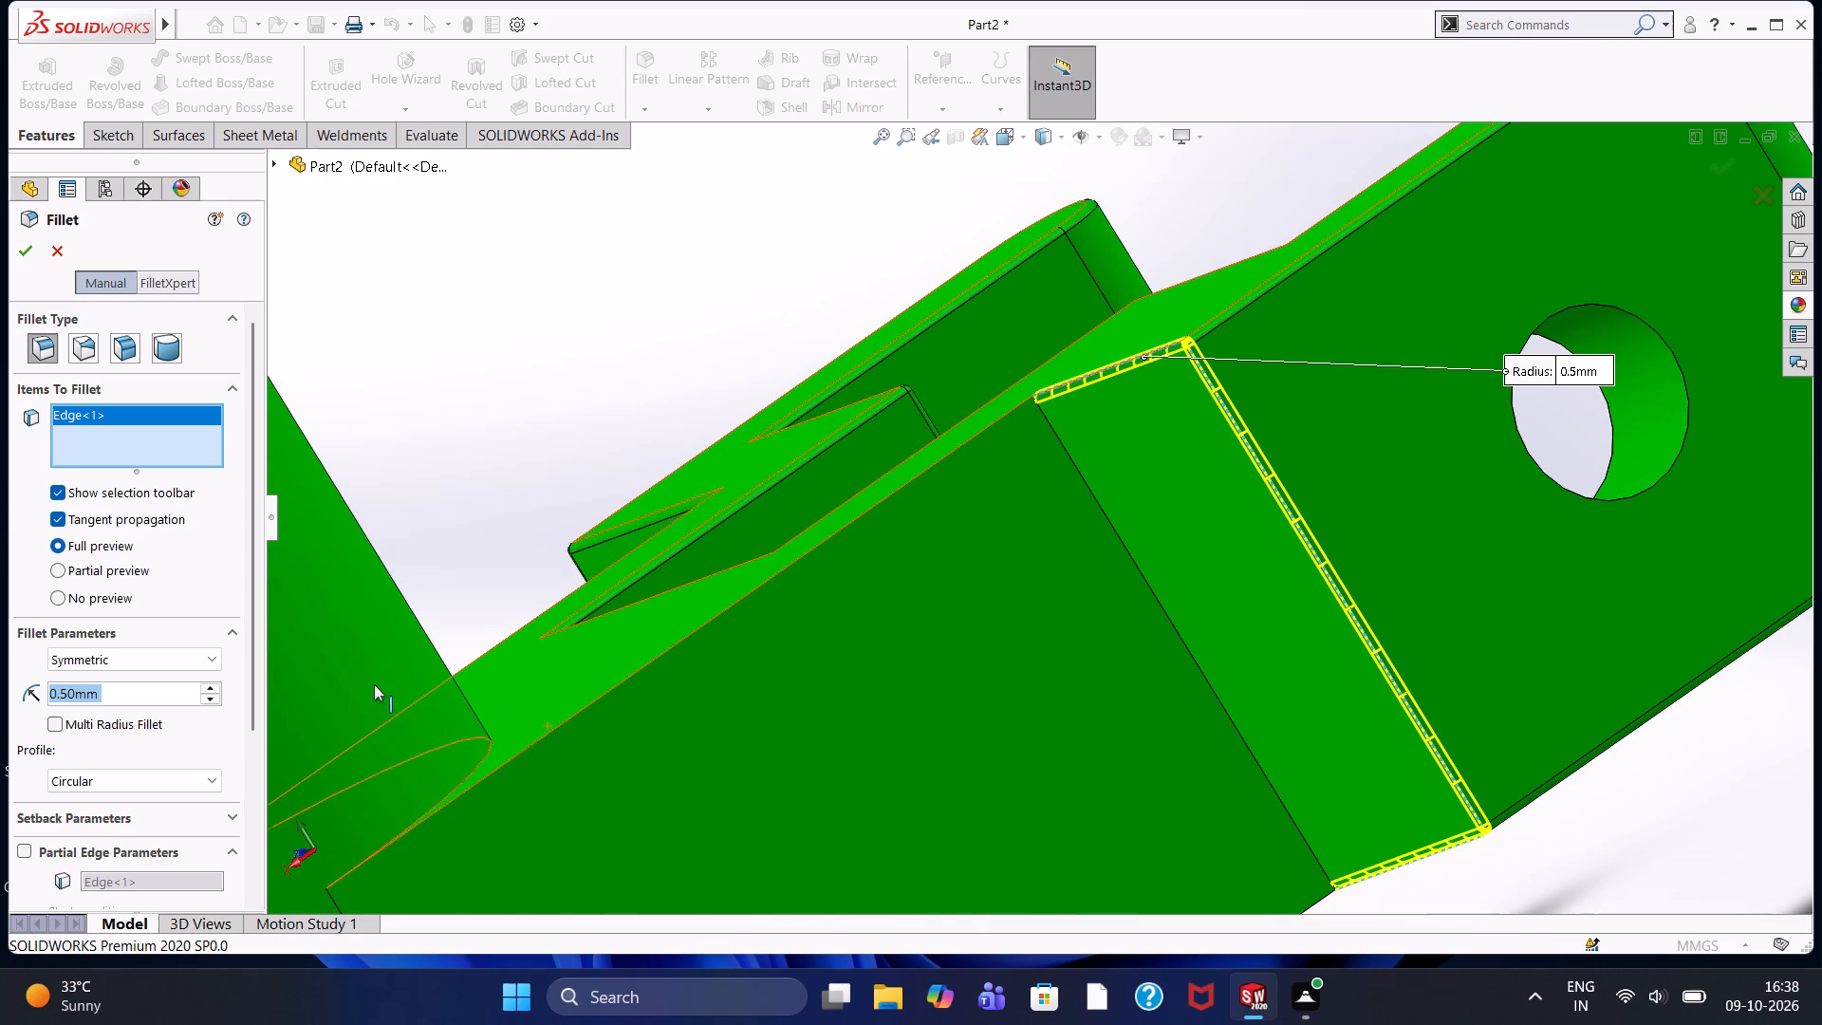
left_click(29, 259)
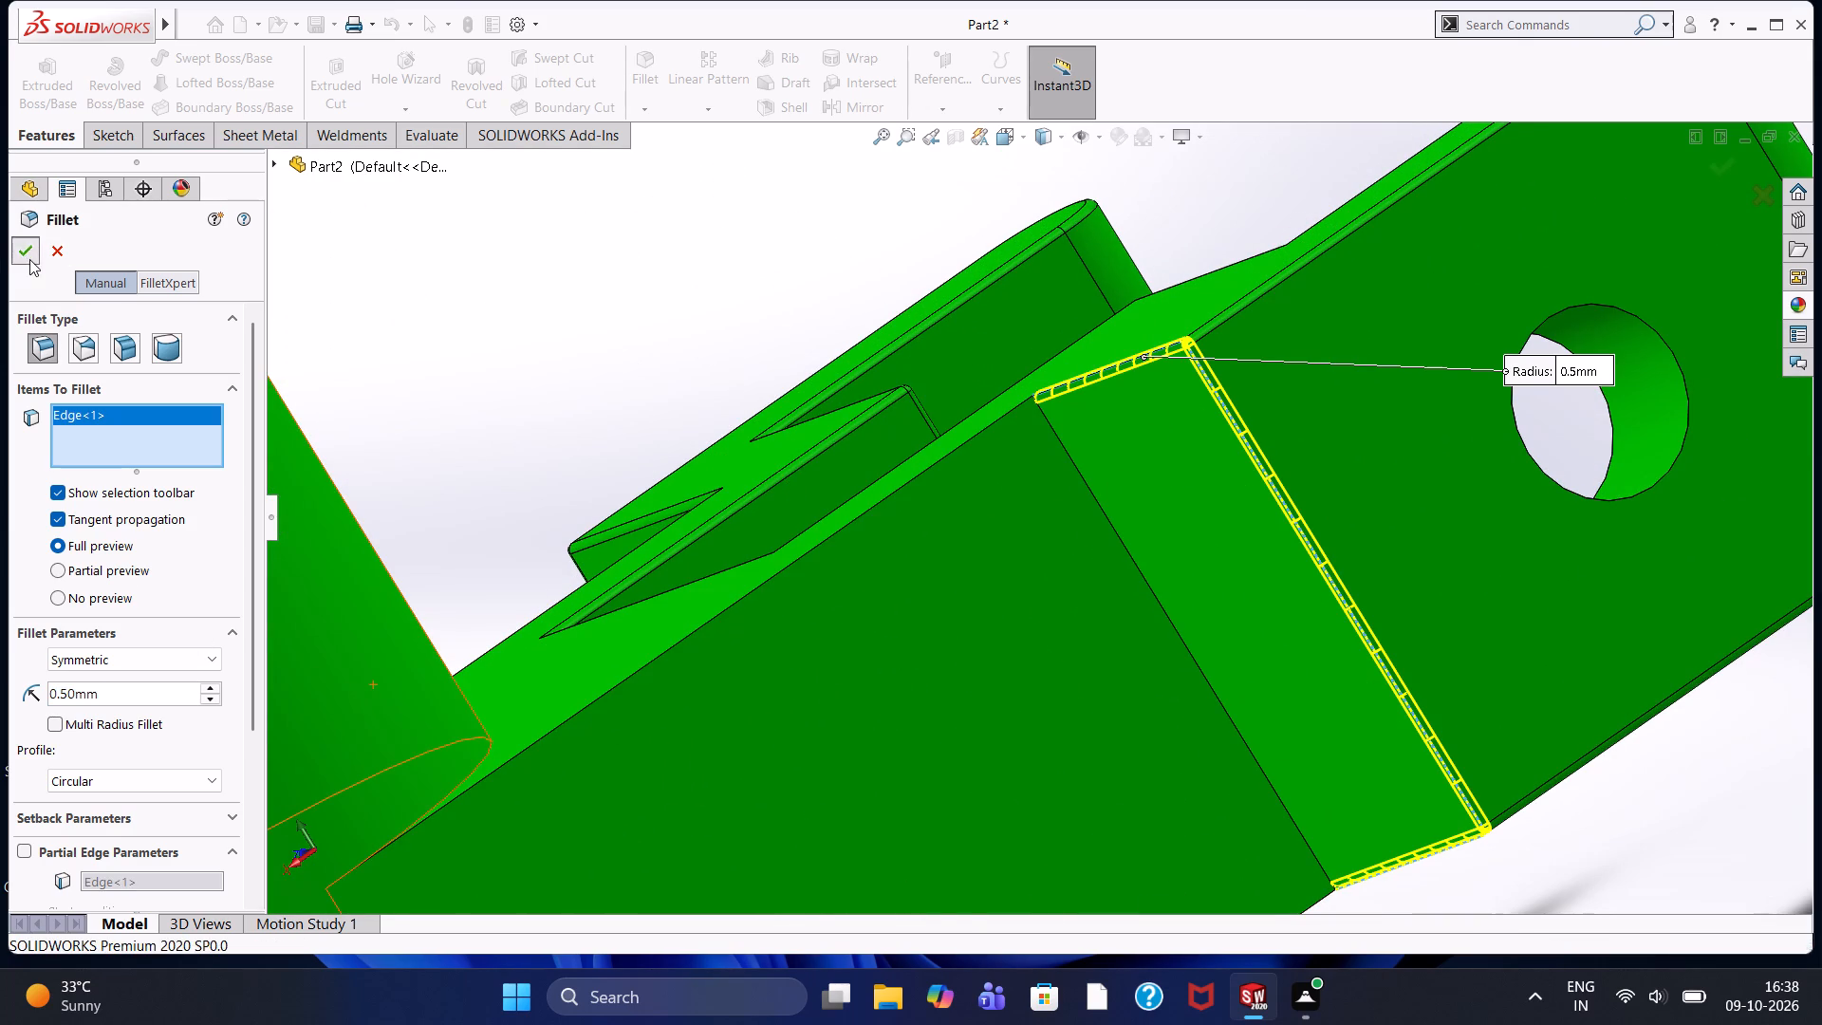
Fillet the top edge of the opposite arm's long outer side face, running to the cylinder, with a 0.5 mm radius.
scroll(827, 616, "up", 3)
scroll(1050, 633, "down", 2)
scroll(1050, 626, "up", 2)
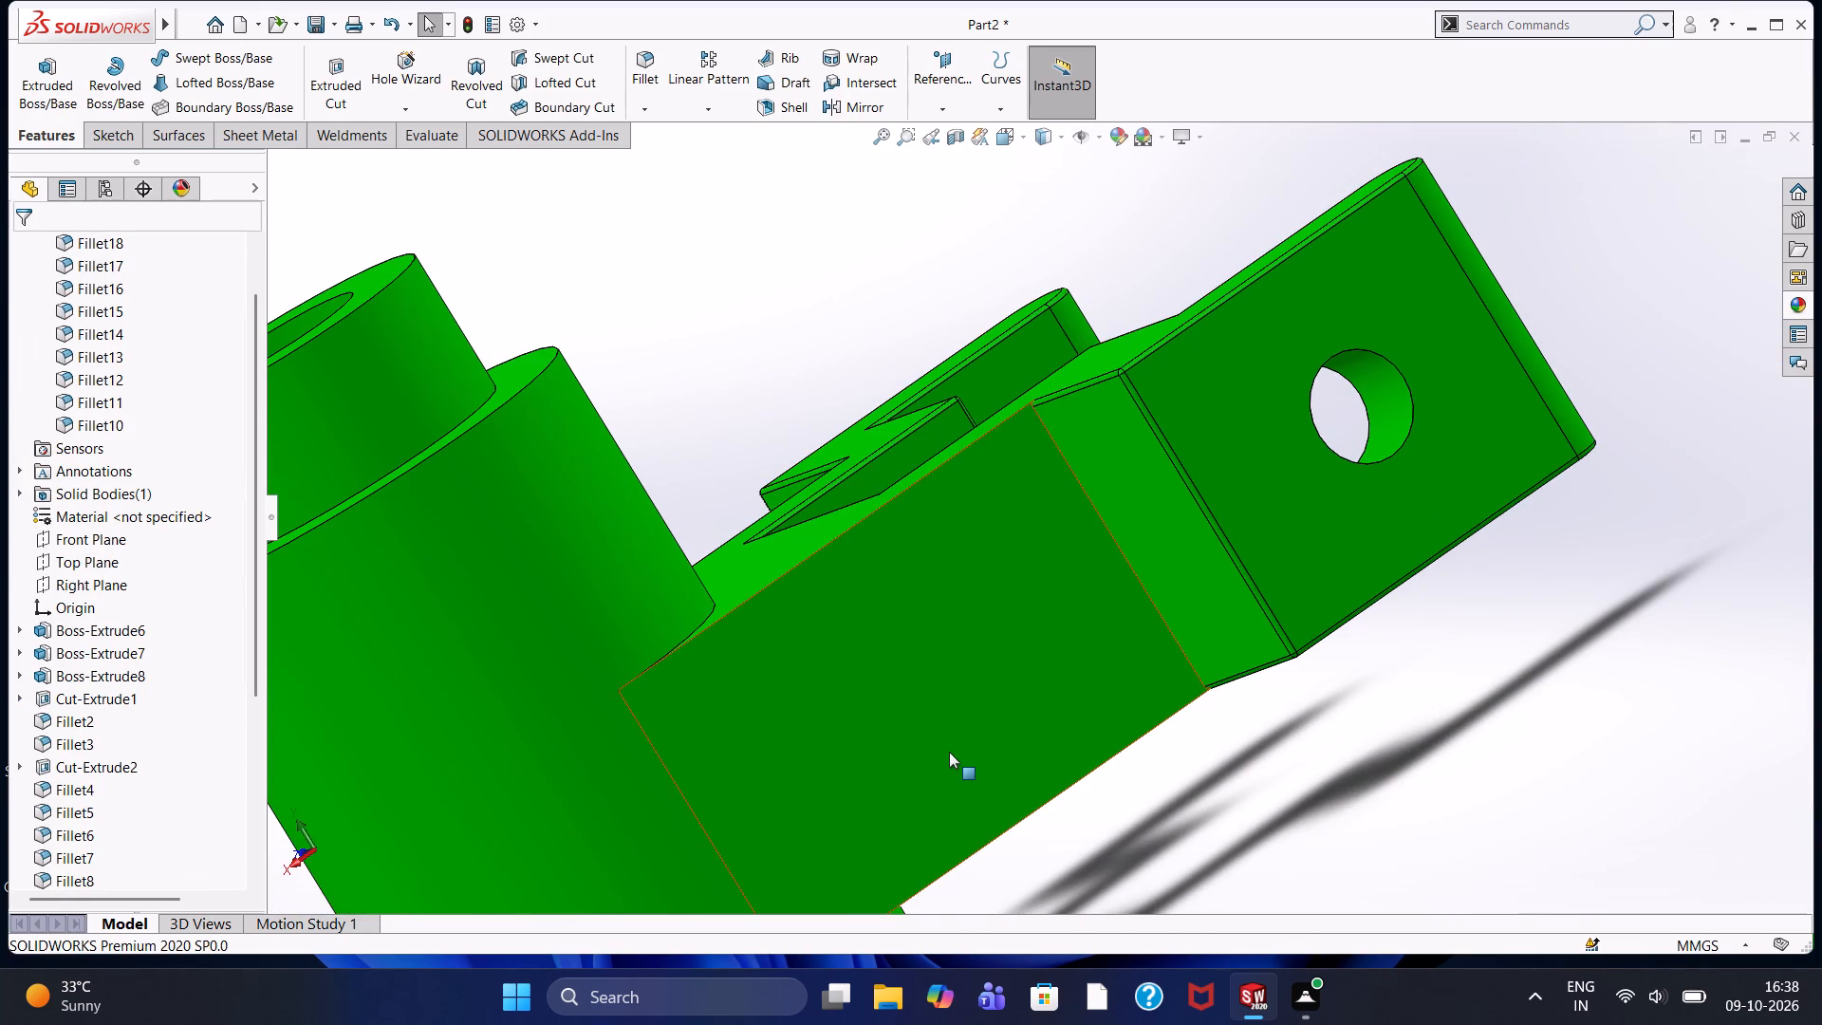
scroll(978, 466, "down", 3)
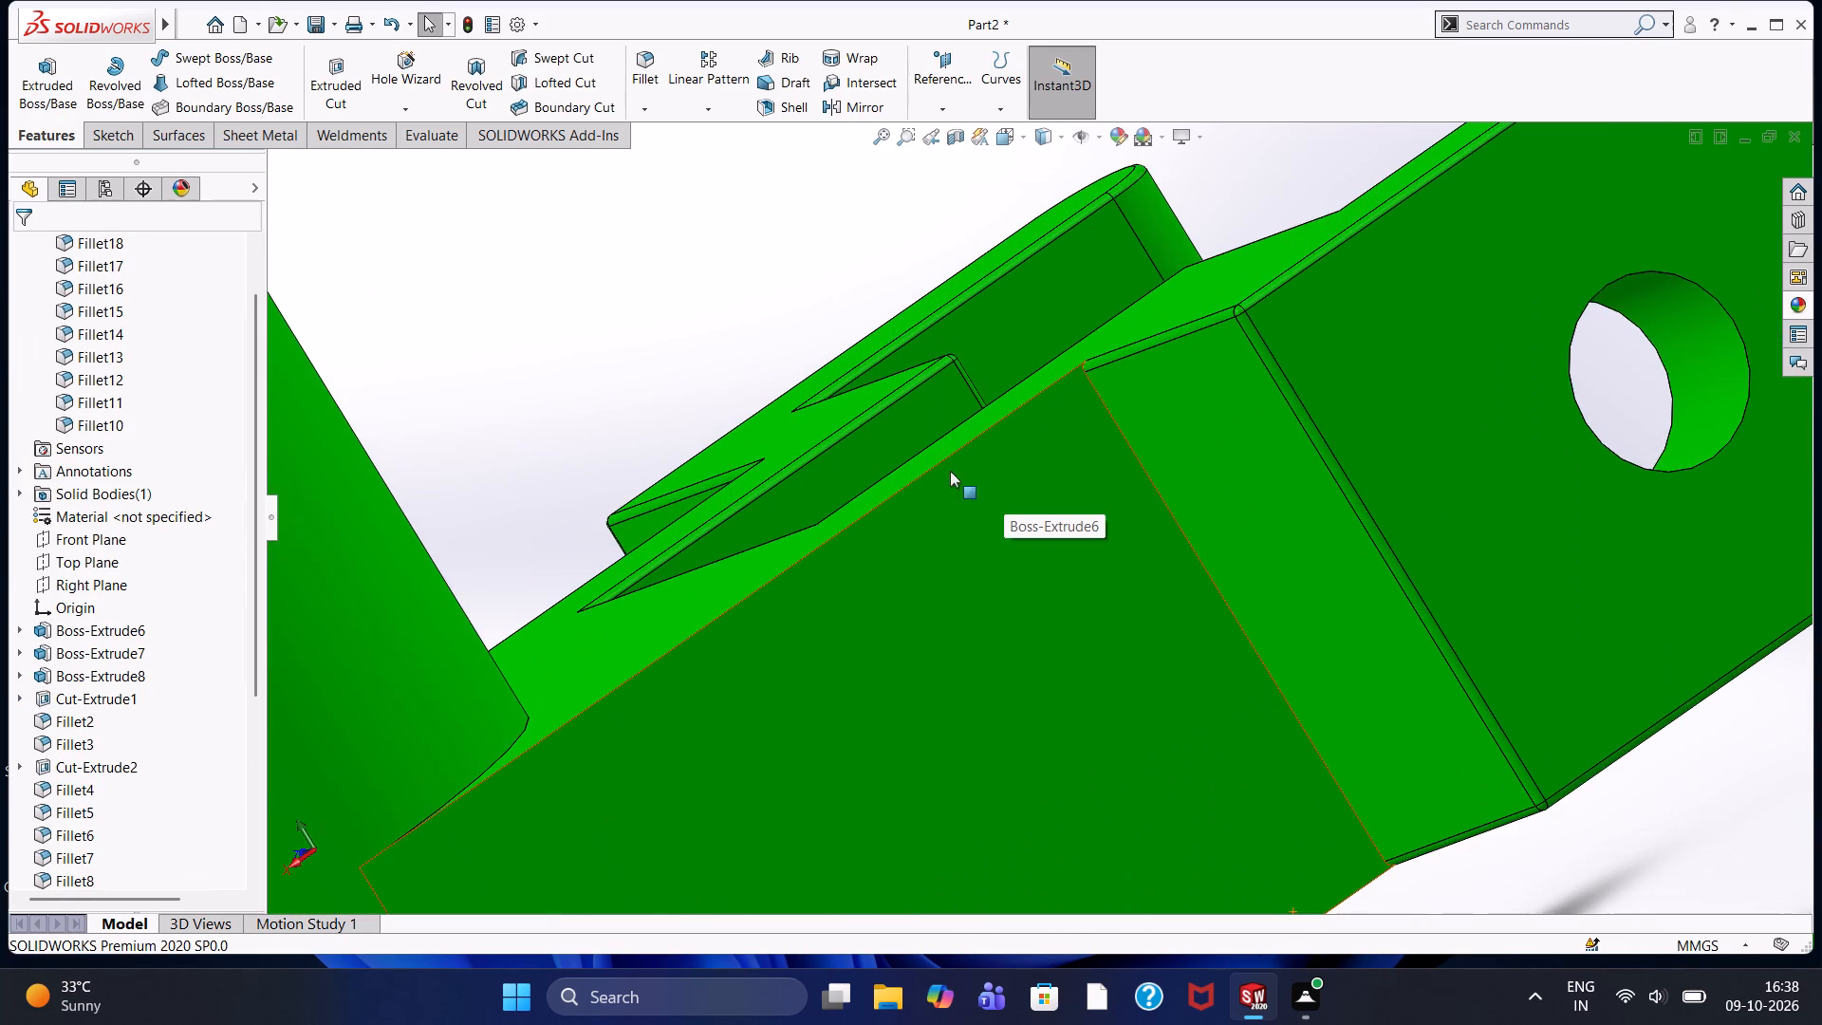
scroll(915, 473, "down", 2)
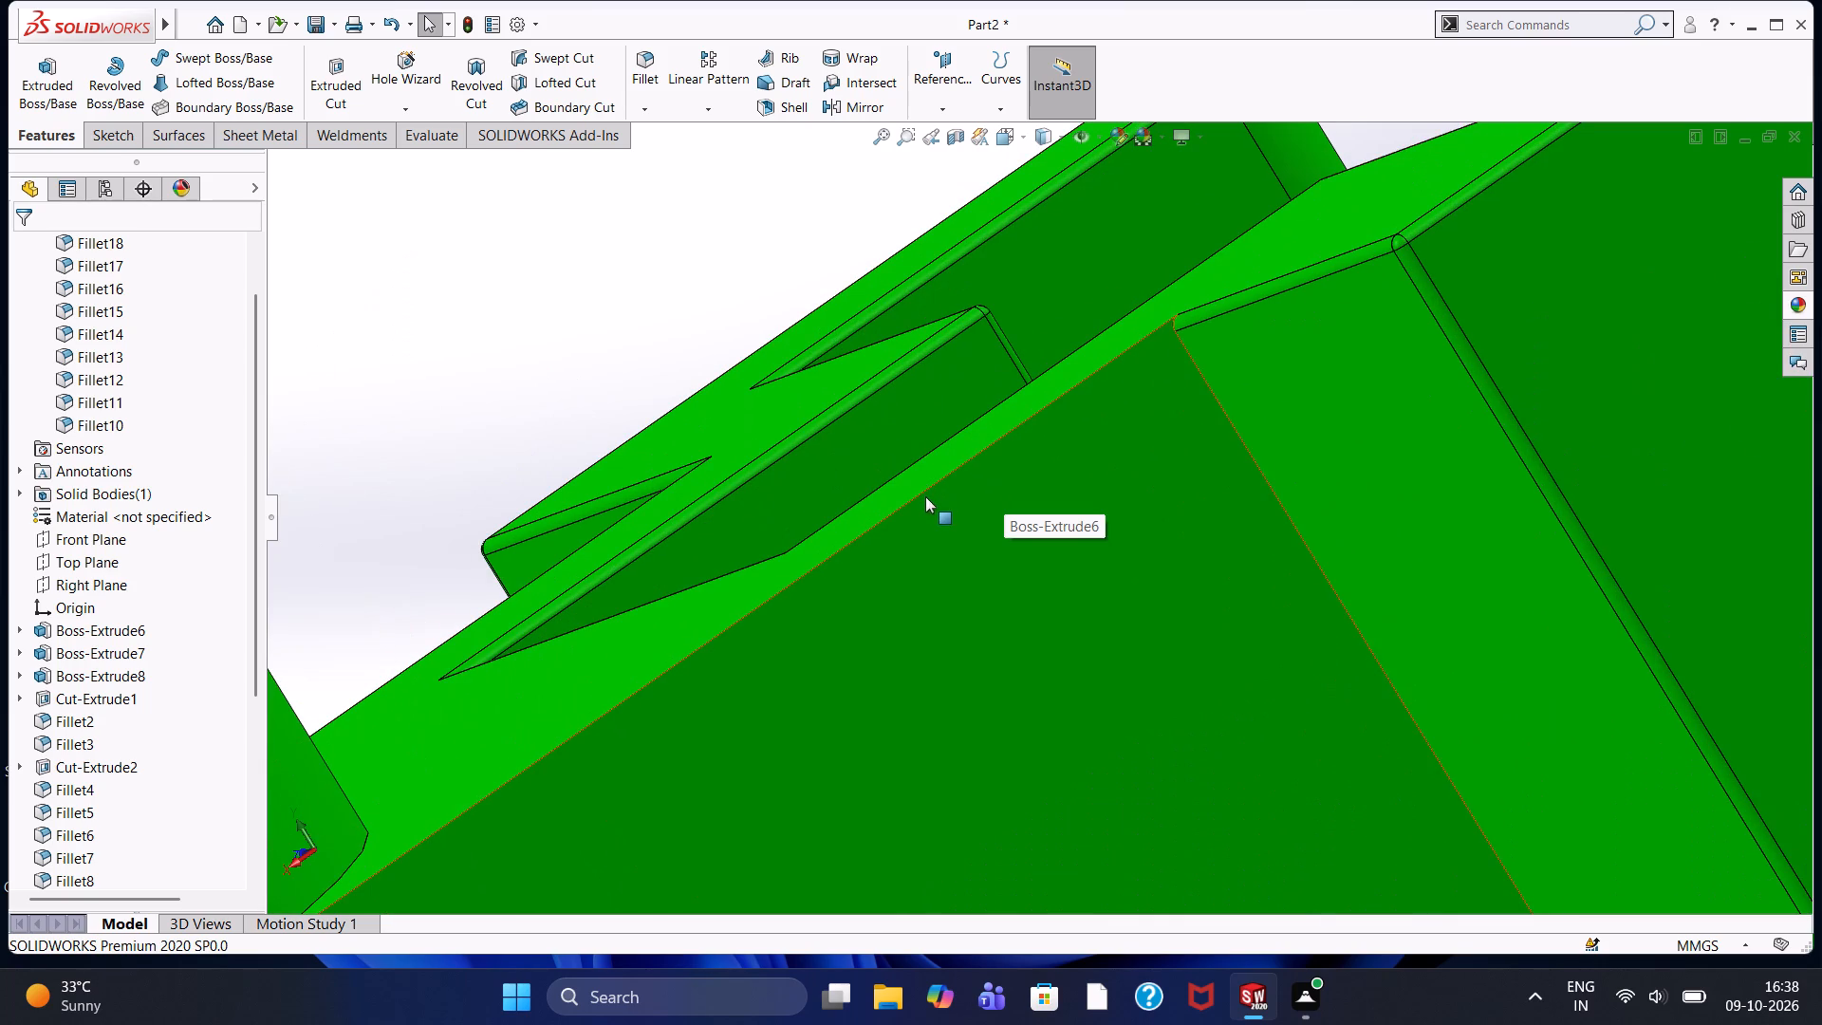
left_click(931, 489)
key("Escape")
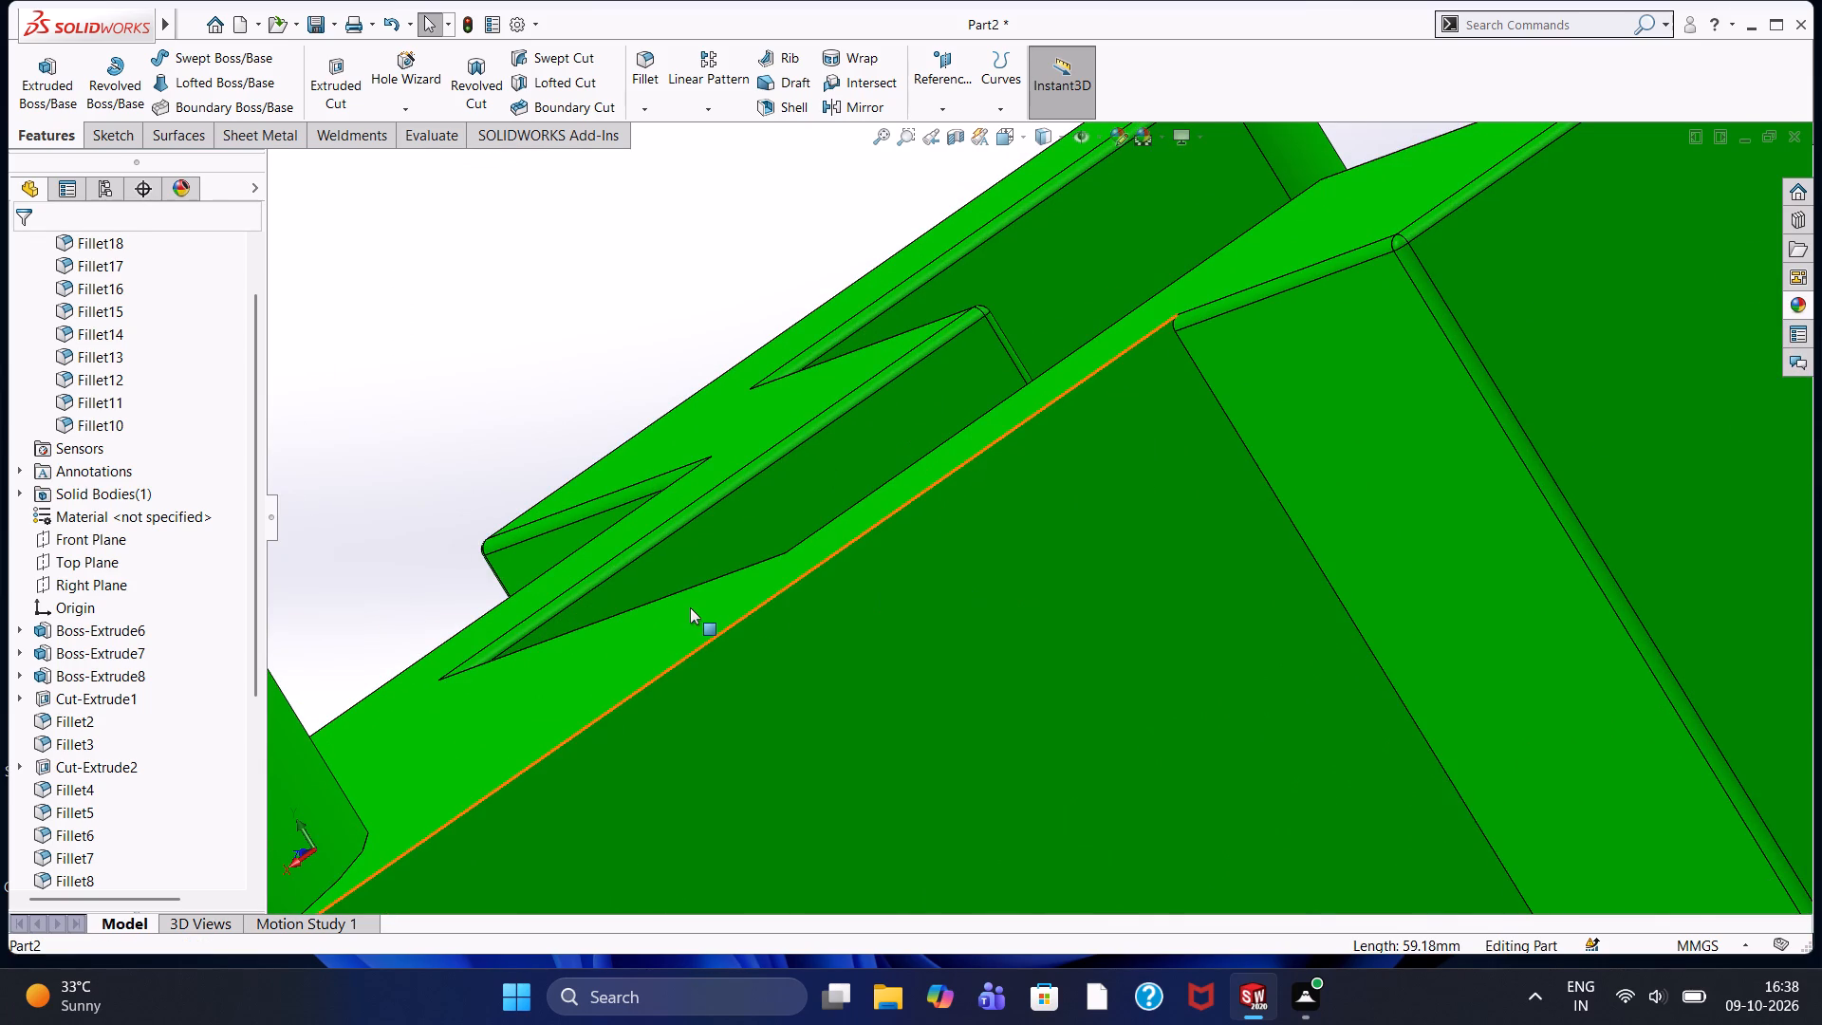
scroll(736, 663, "up", 2)
left_click(650, 65)
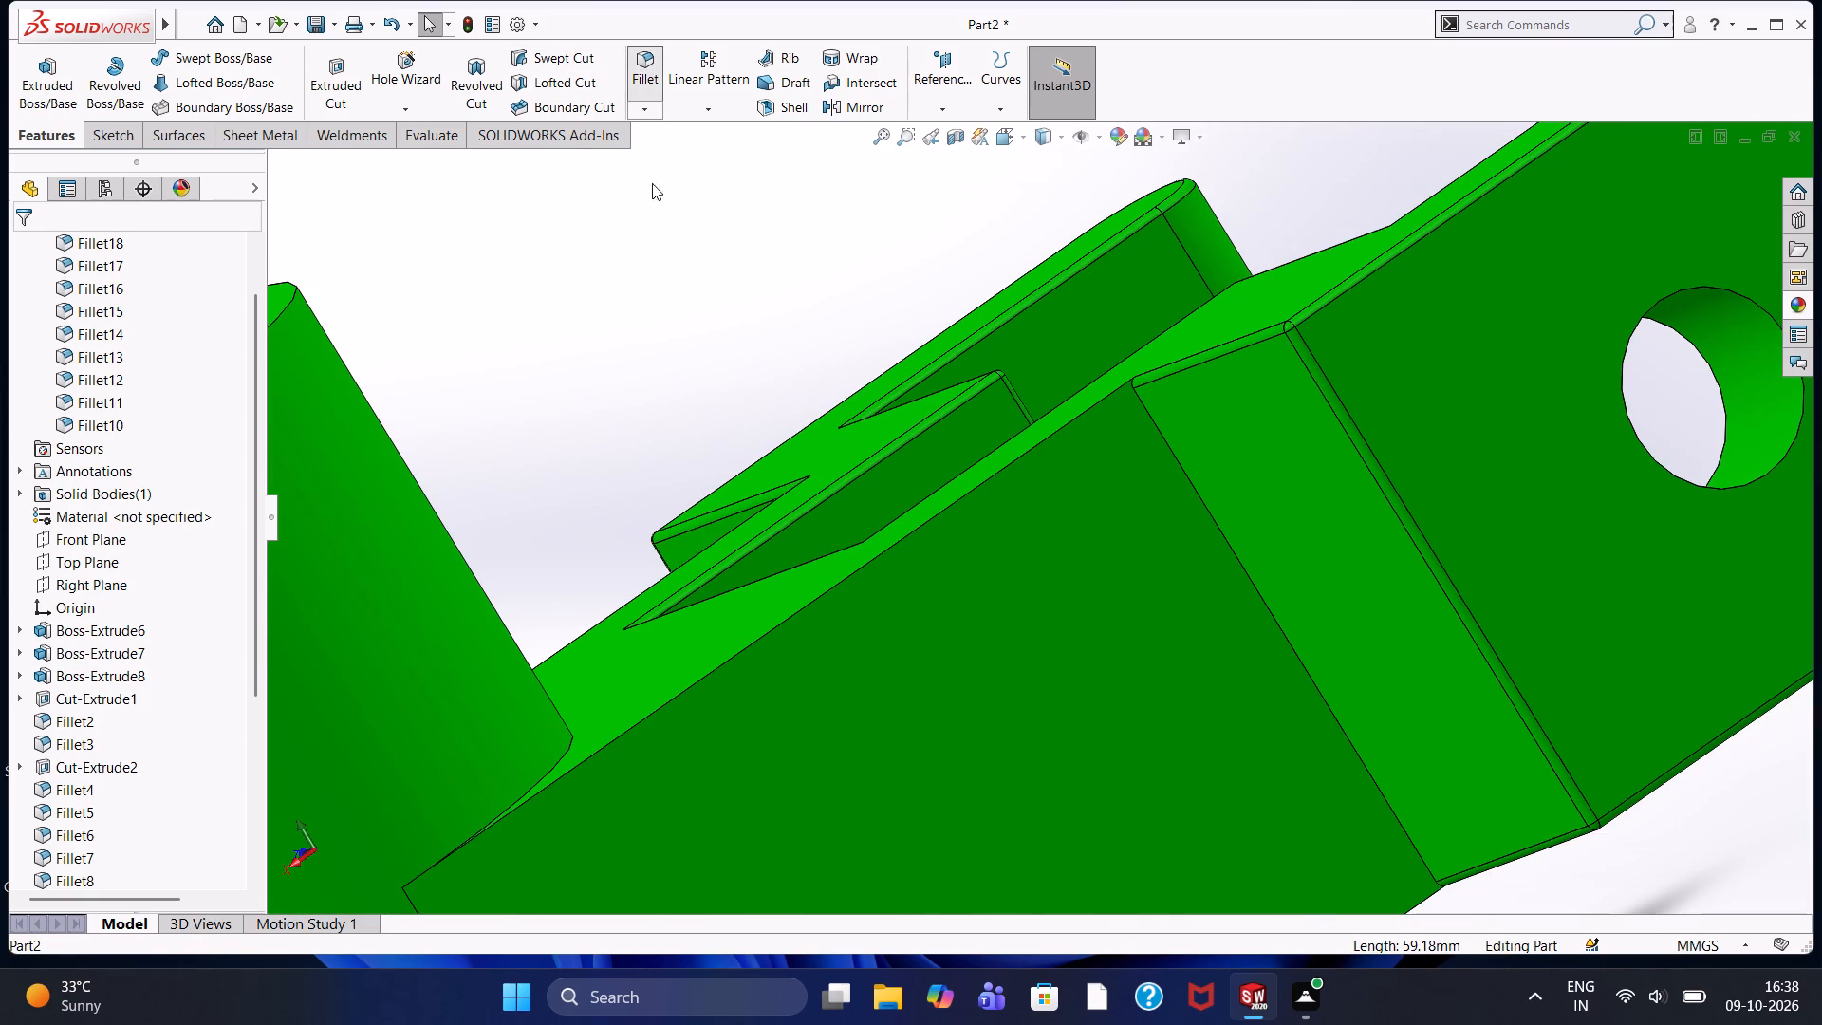
left_click(849, 578)
left_click(33, 246)
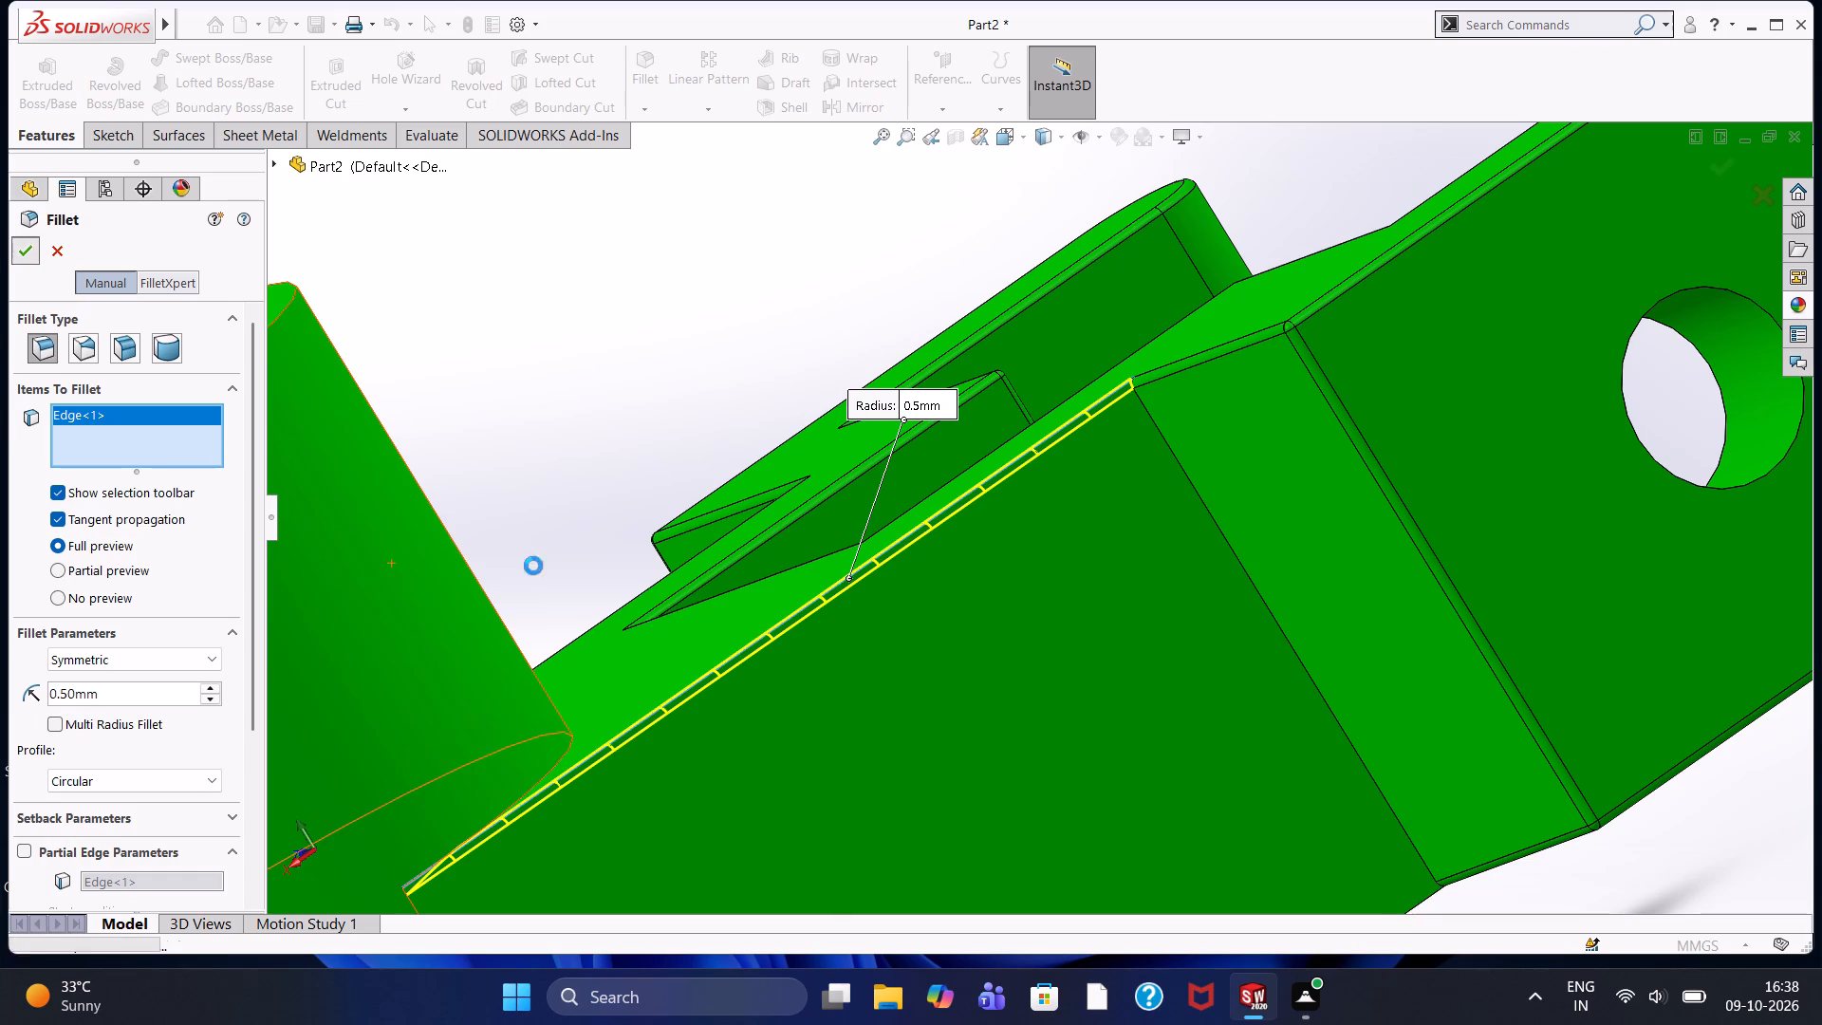
Fillet the bottom edge of the opposite arm's long outer side face, running to the cylinder, with a 0.5 mm radius.
scroll(663, 518, "up", 3)
scroll(835, 684, "up", 2)
scroll(857, 797, "up", 2)
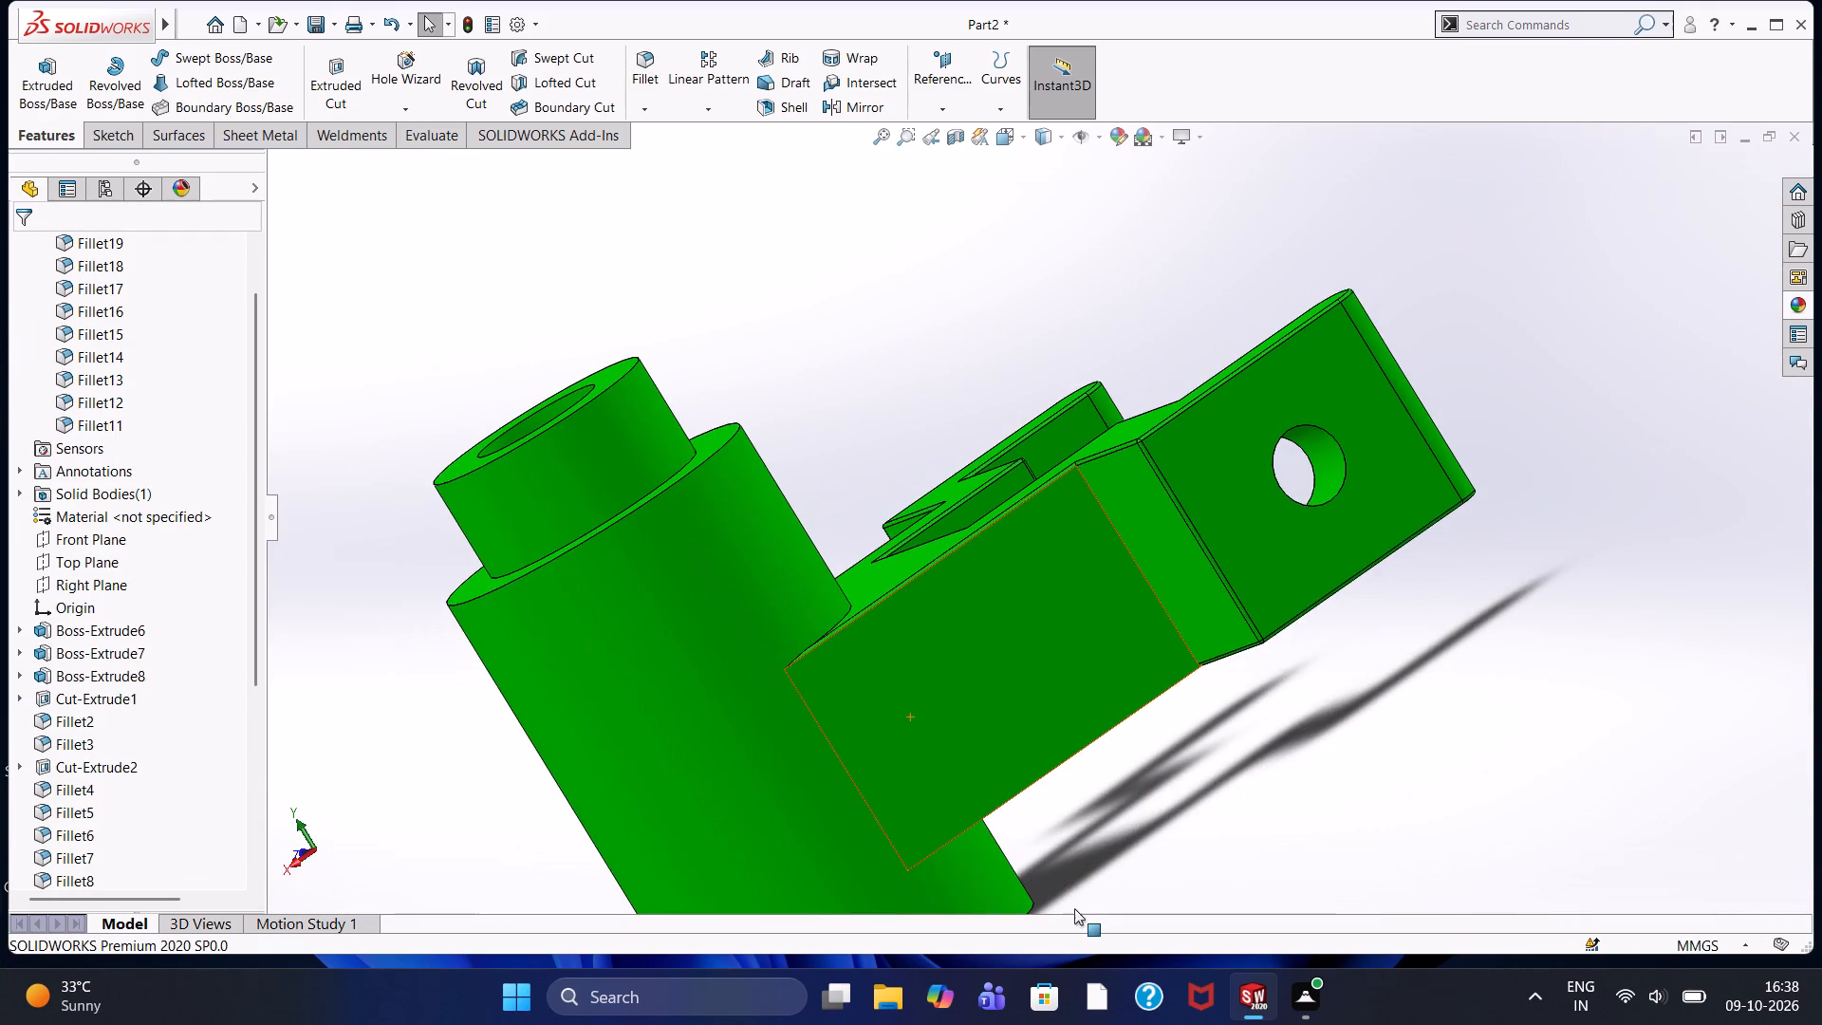
scroll(1091, 740, "down", 4)
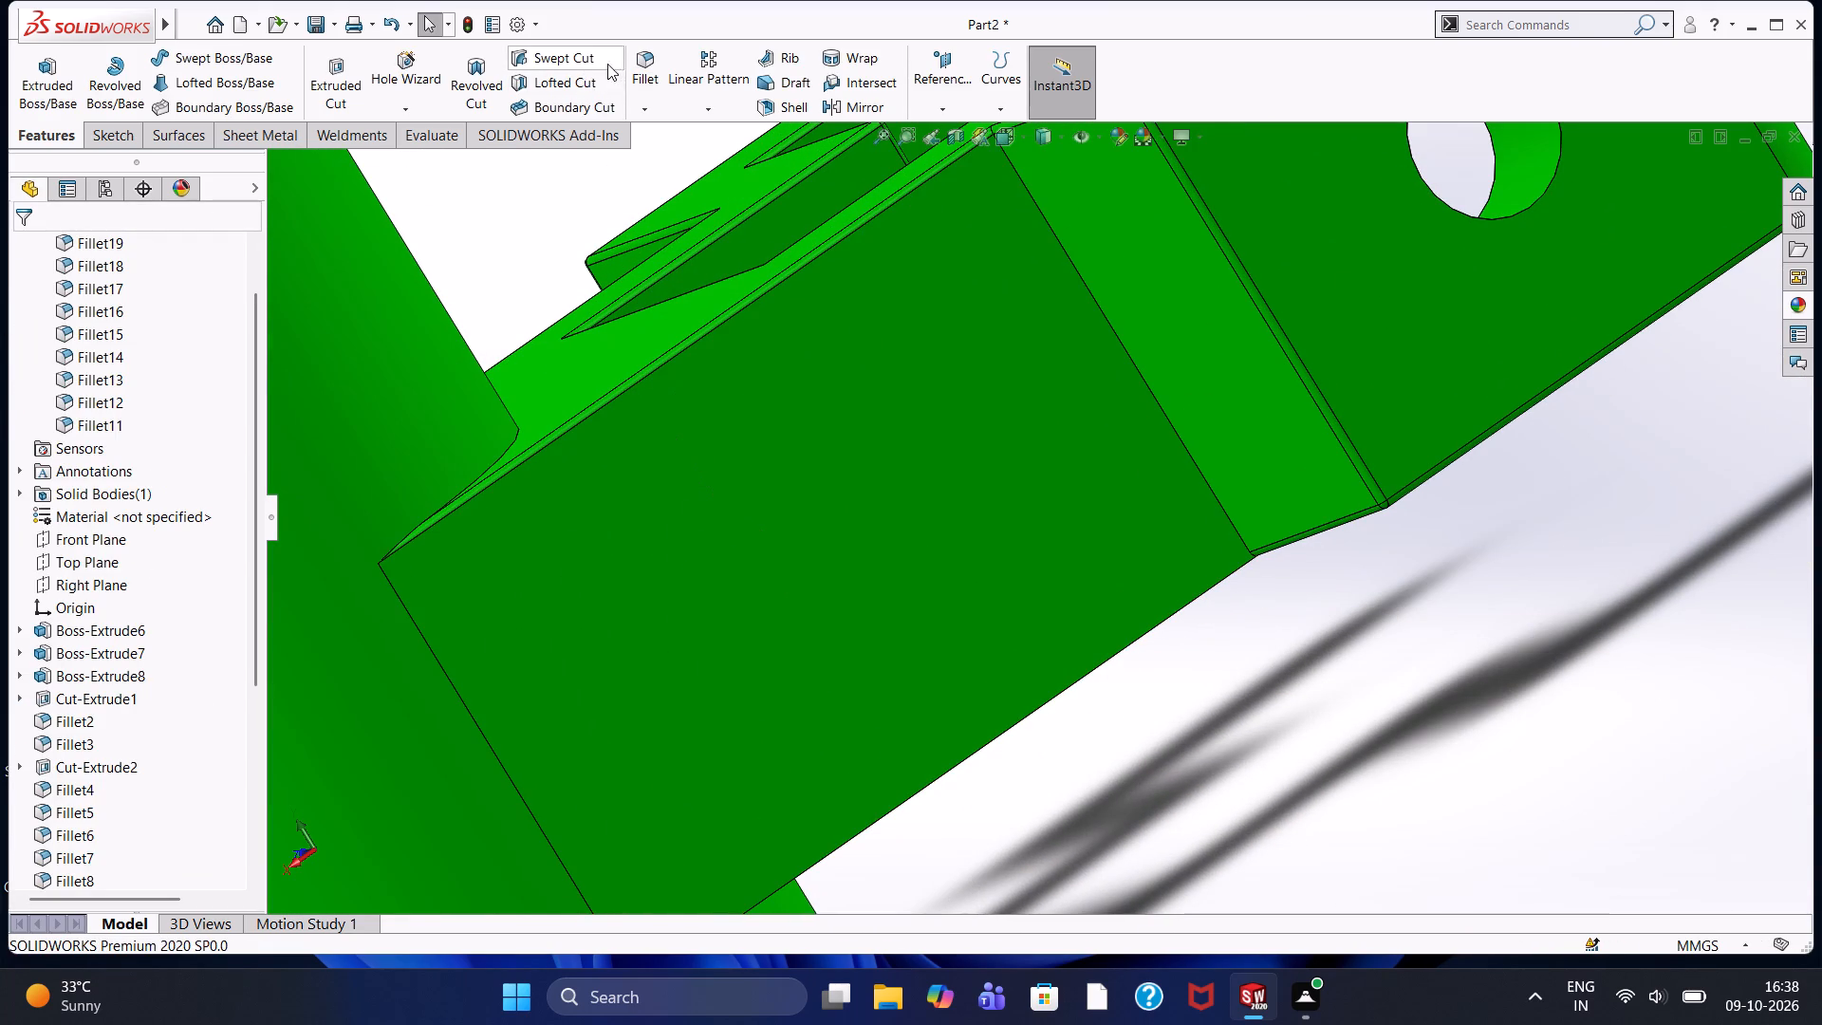
left_click(633, 67)
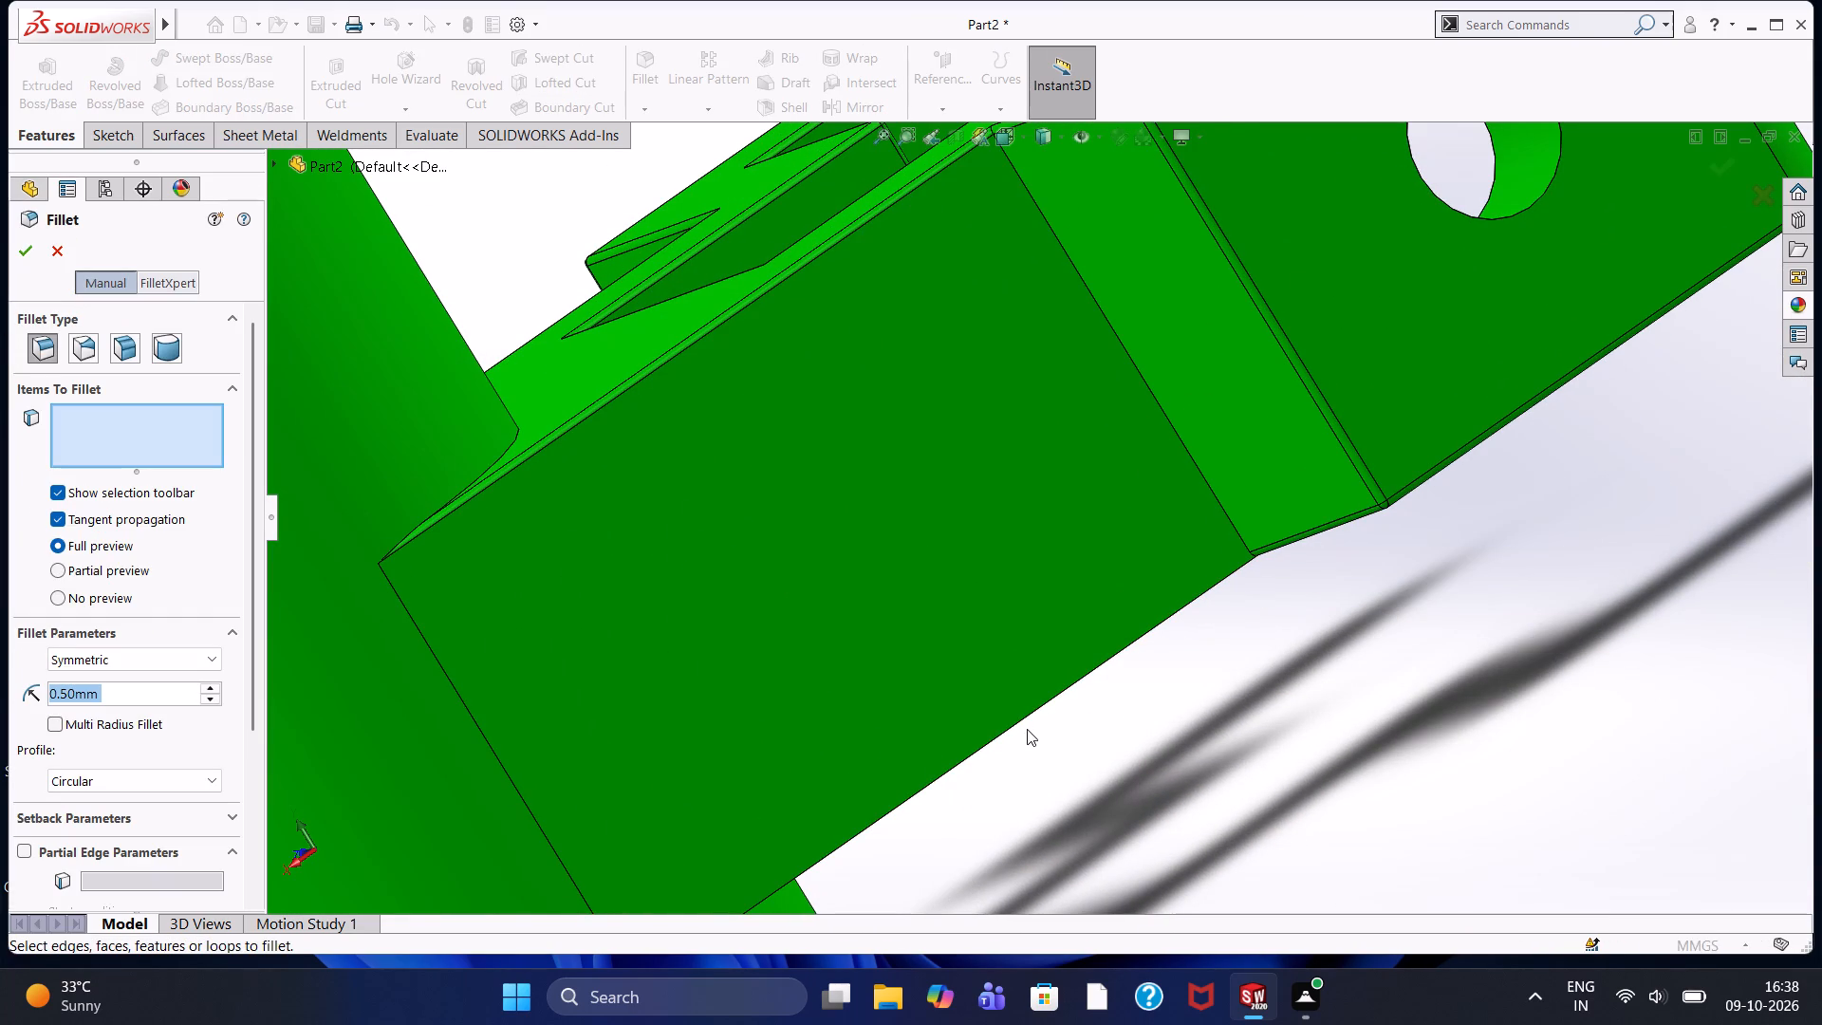
left_click(1029, 715)
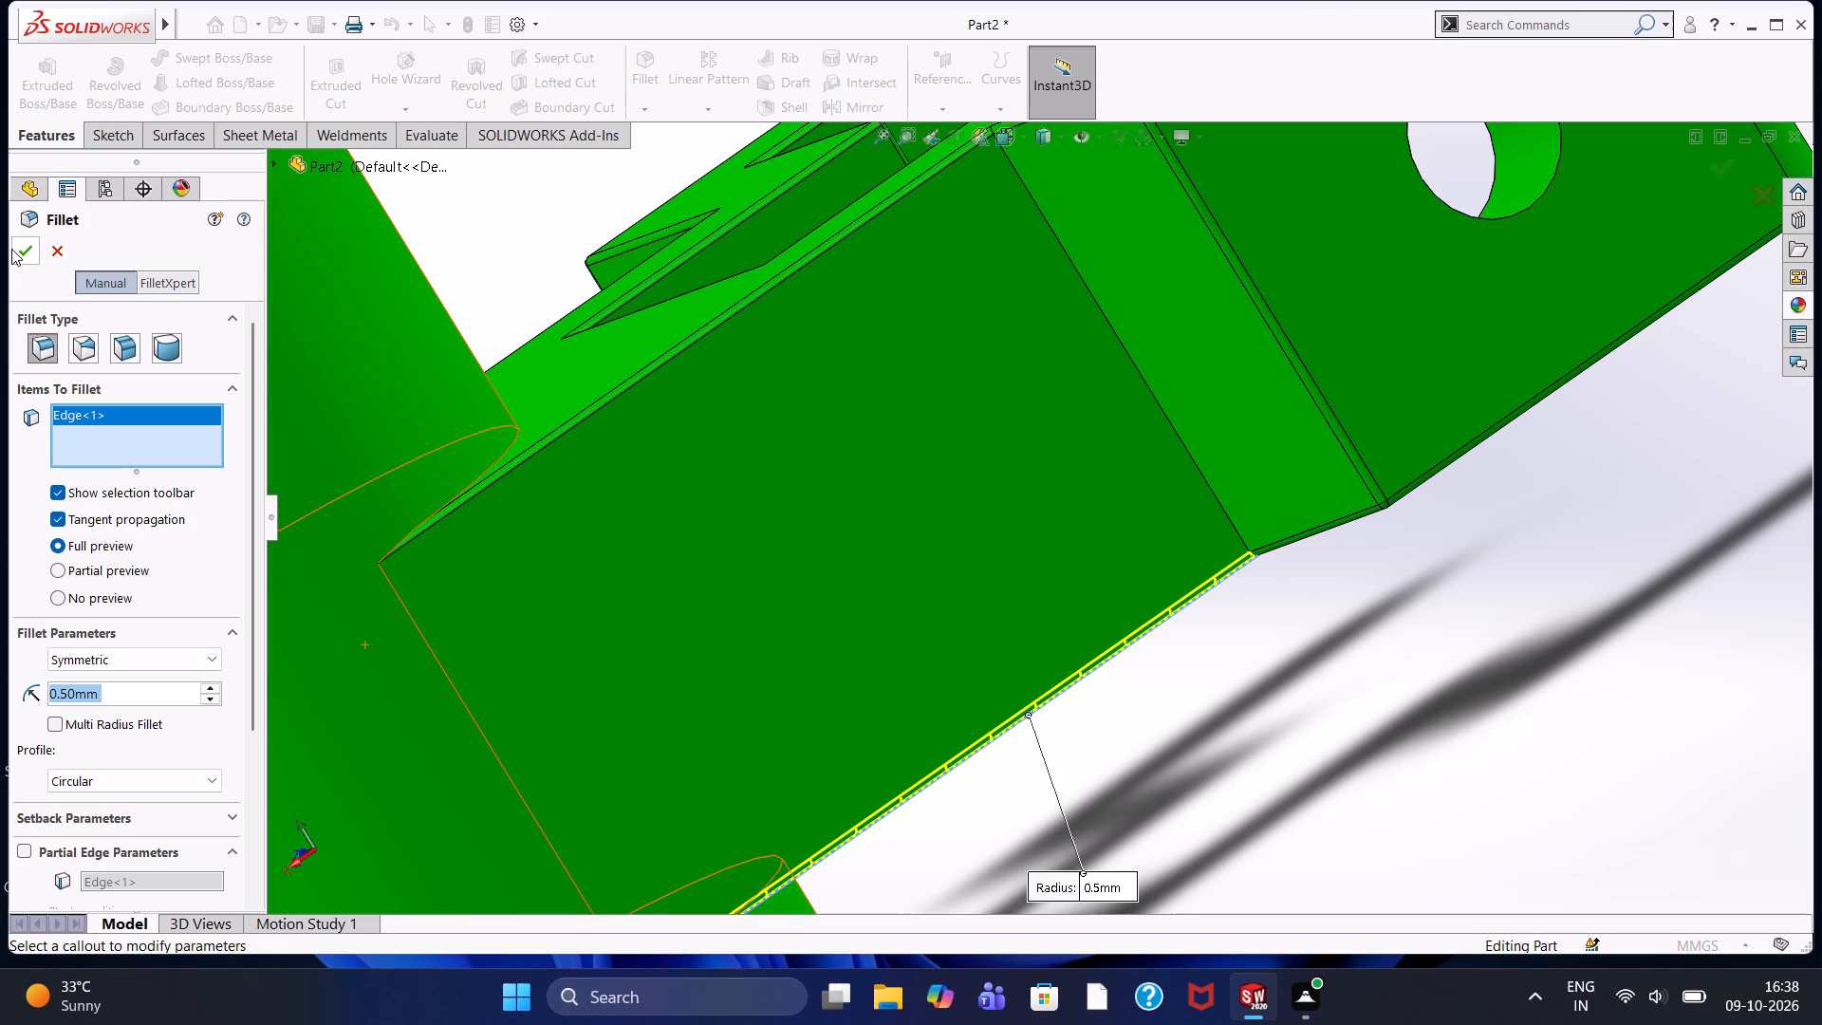
left_click(11, 249)
Examine both arms, their stepped faces and the lug holes from several sides for edges still lacking fillets.
scroll(1136, 585, "up", 2)
scroll(1188, 641, "up", 2)
scroll(1455, 440, "up", 1)
middle_click_drag(1453, 438, 1269, 791)
scroll(1393, 583, "down", 1)
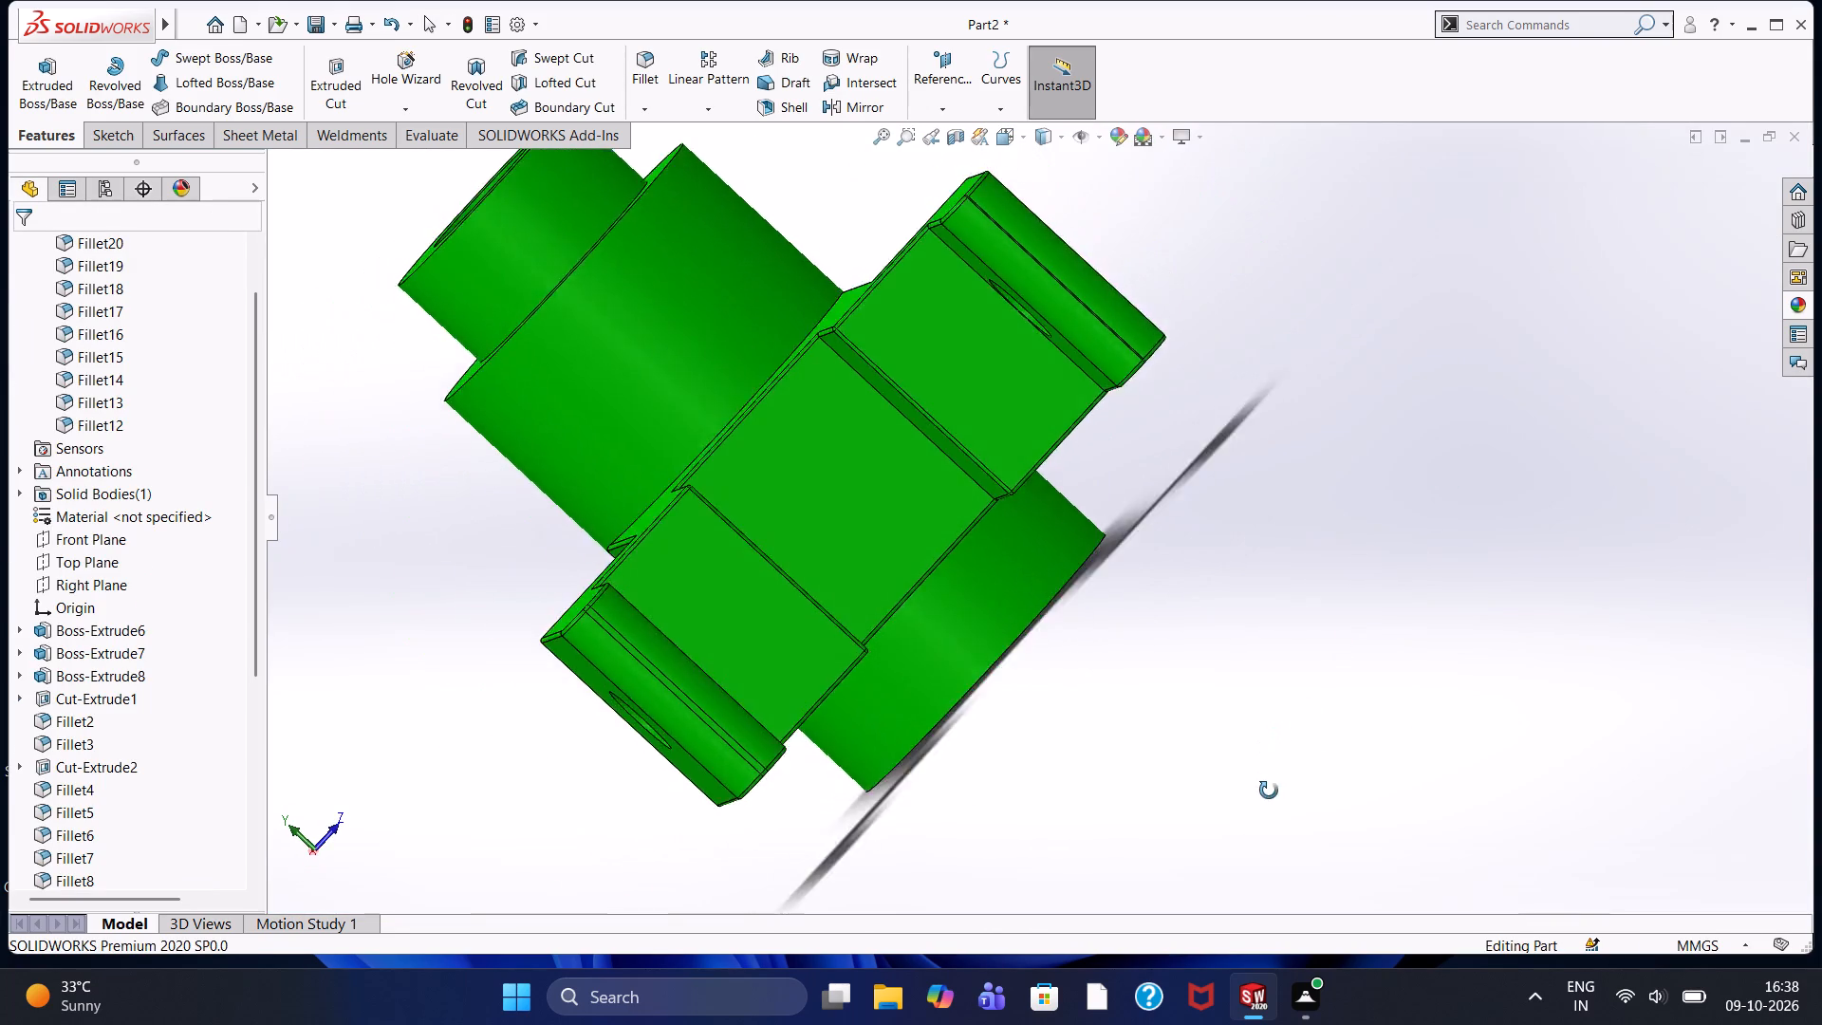
middle_click_drag(1269, 791, 1443, 1005)
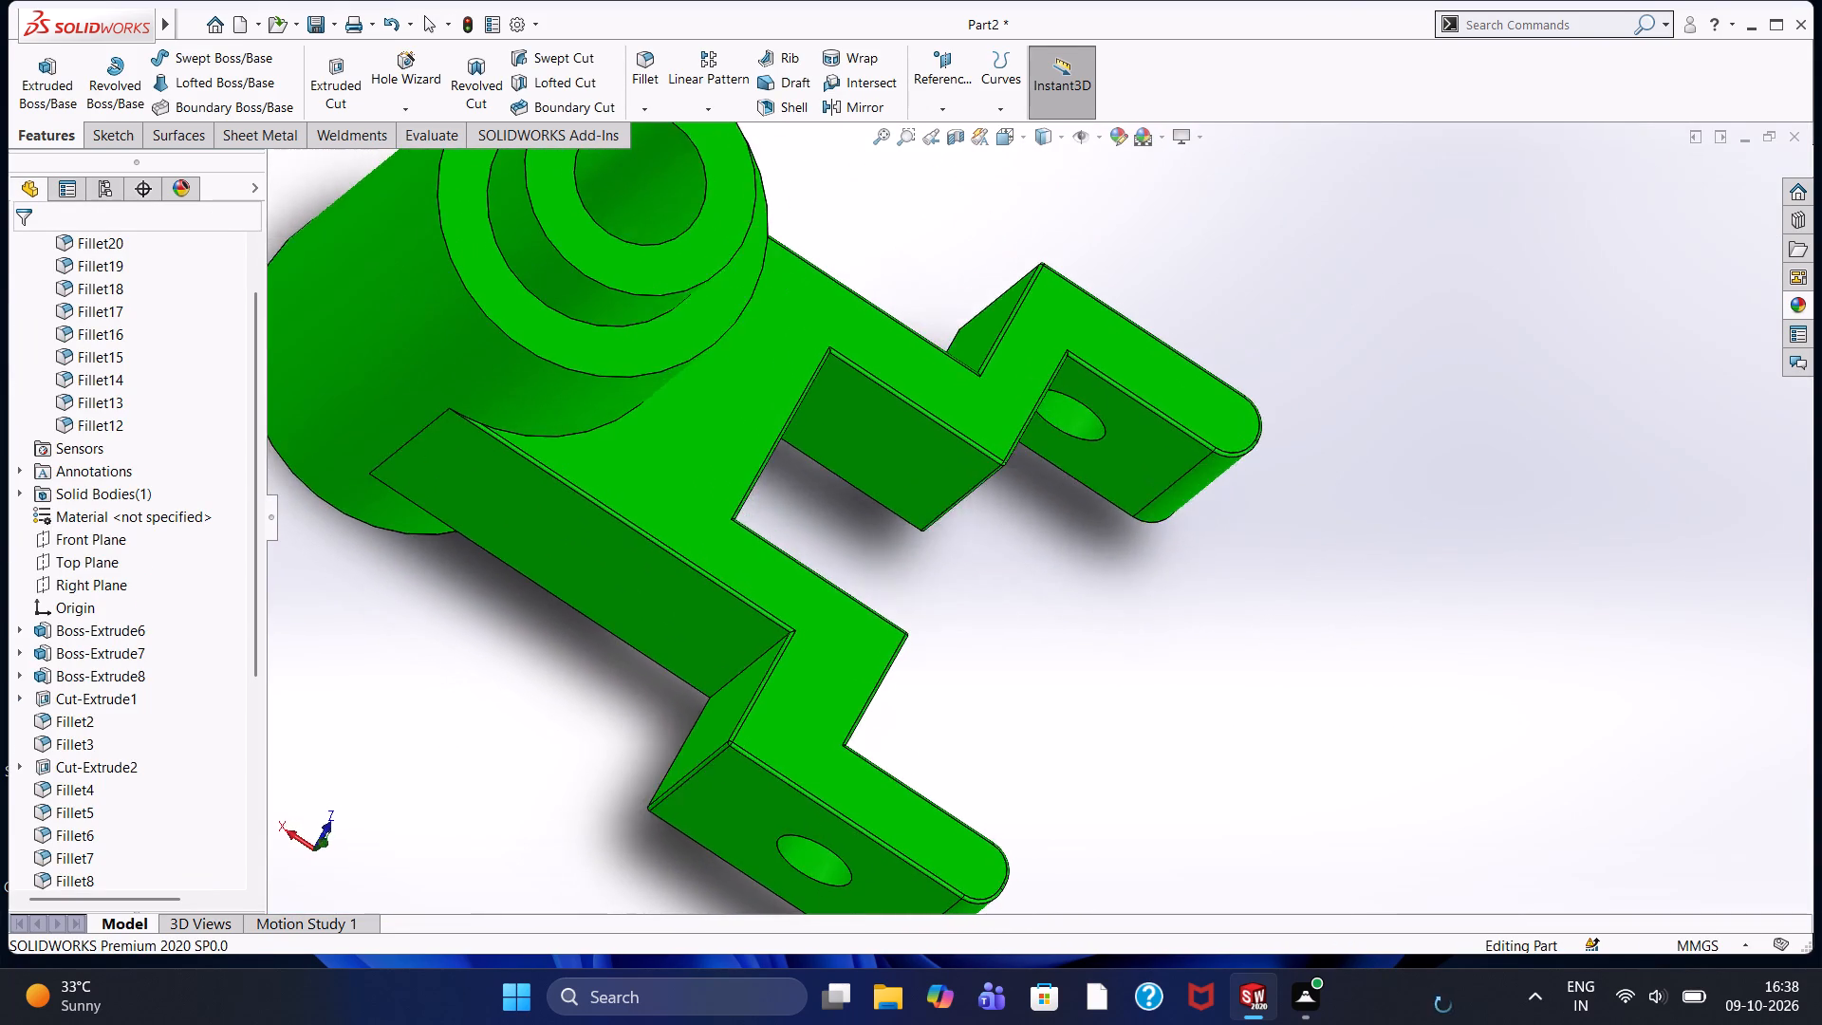
middle_click_drag(1443, 1005, 1425, 952)
scroll(810, 728, "up", 1)
scroll(1081, 772, "up", 2)
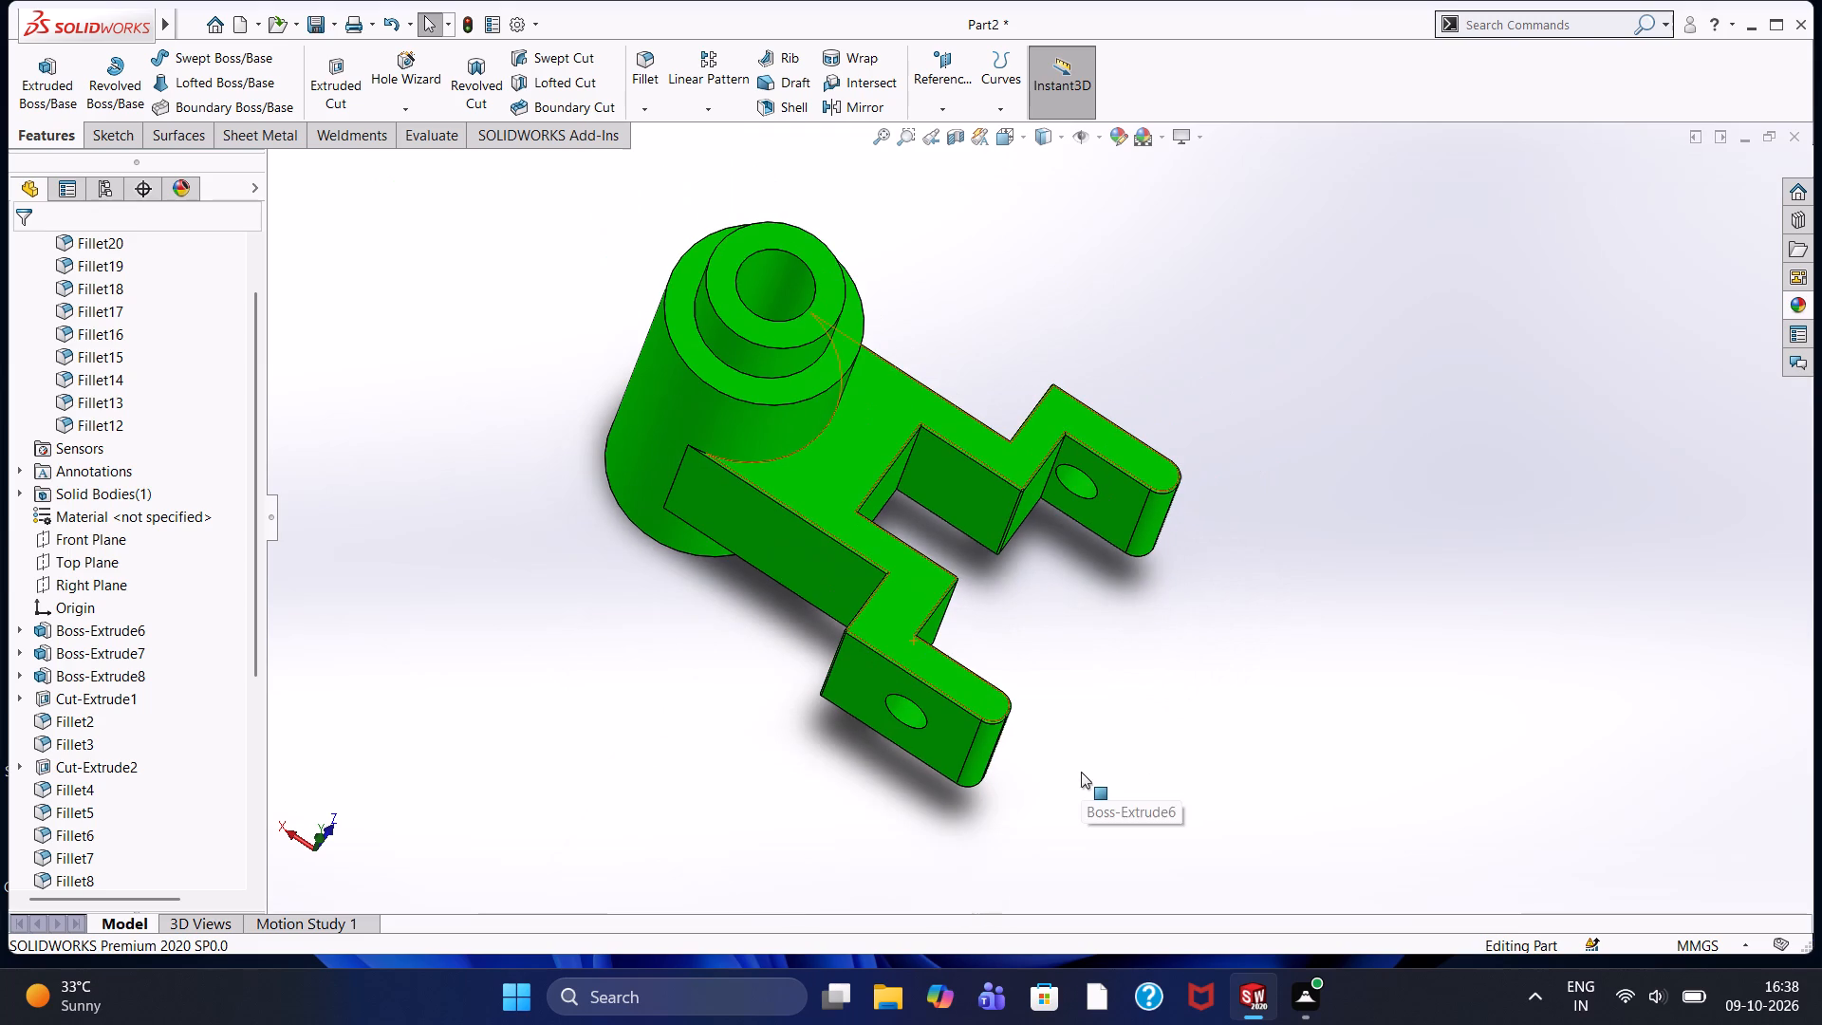
scroll(1087, 611, "down", 2)
scroll(1087, 599, "up", 1)
middle_click_drag(1087, 599, 965, 732)
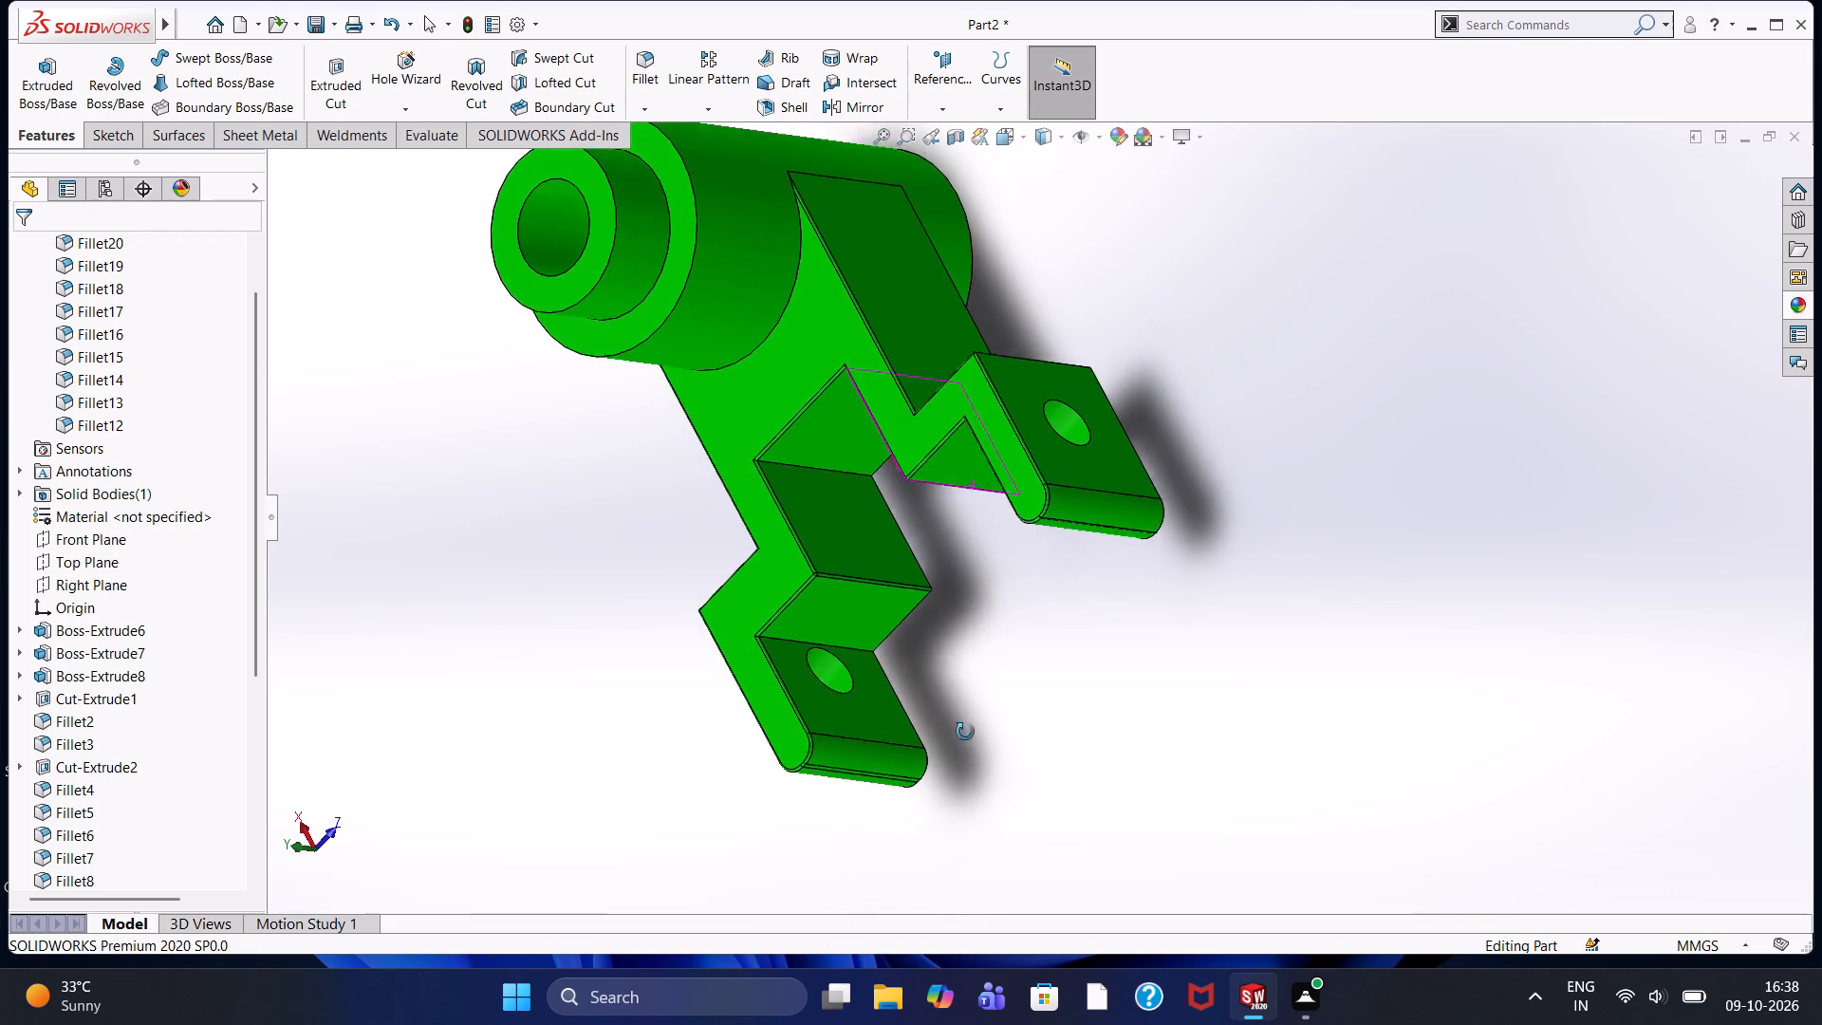
middle_click_drag(965, 732, 1103, 528)
scroll(1103, 528, "down", 1)
scroll(1096, 532, "up", 1)
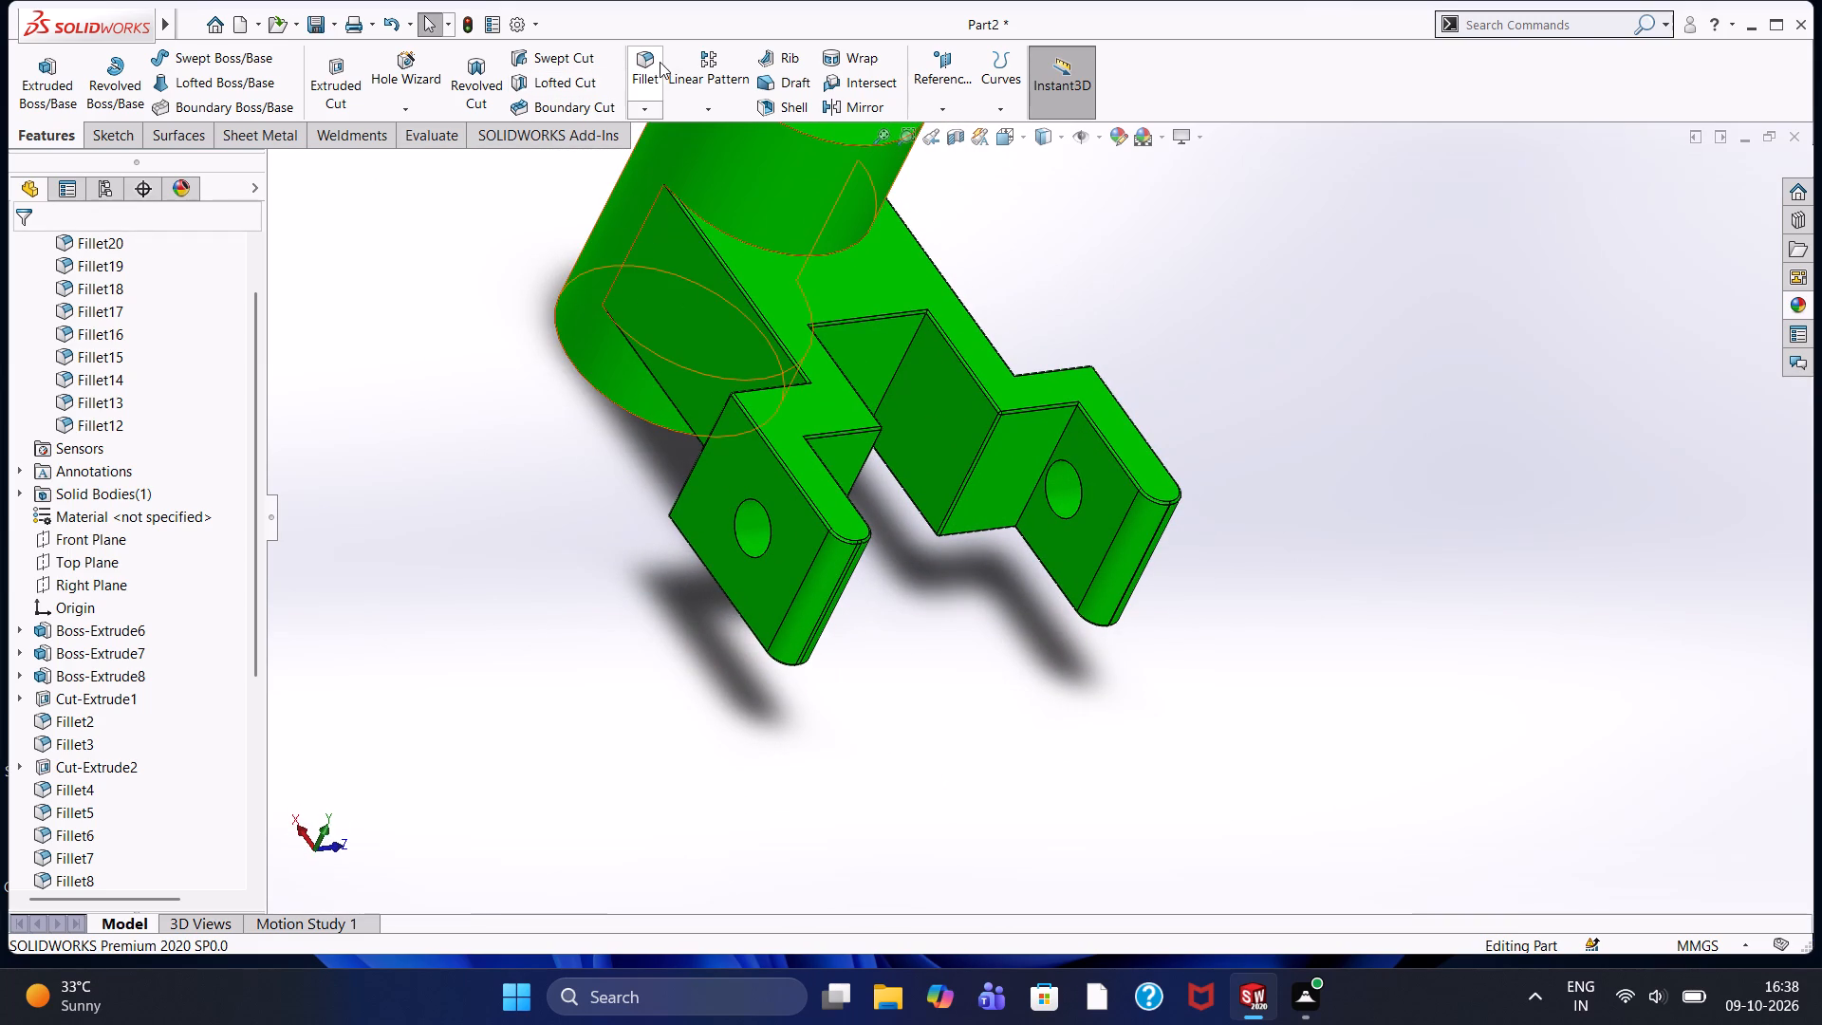
Fillet the outer rim of the lug hole on the arm just rounded with a 0.5 mm radius.
left_click(655, 62)
scroll(928, 401, "down", 4)
scroll(745, 527, "down", 2)
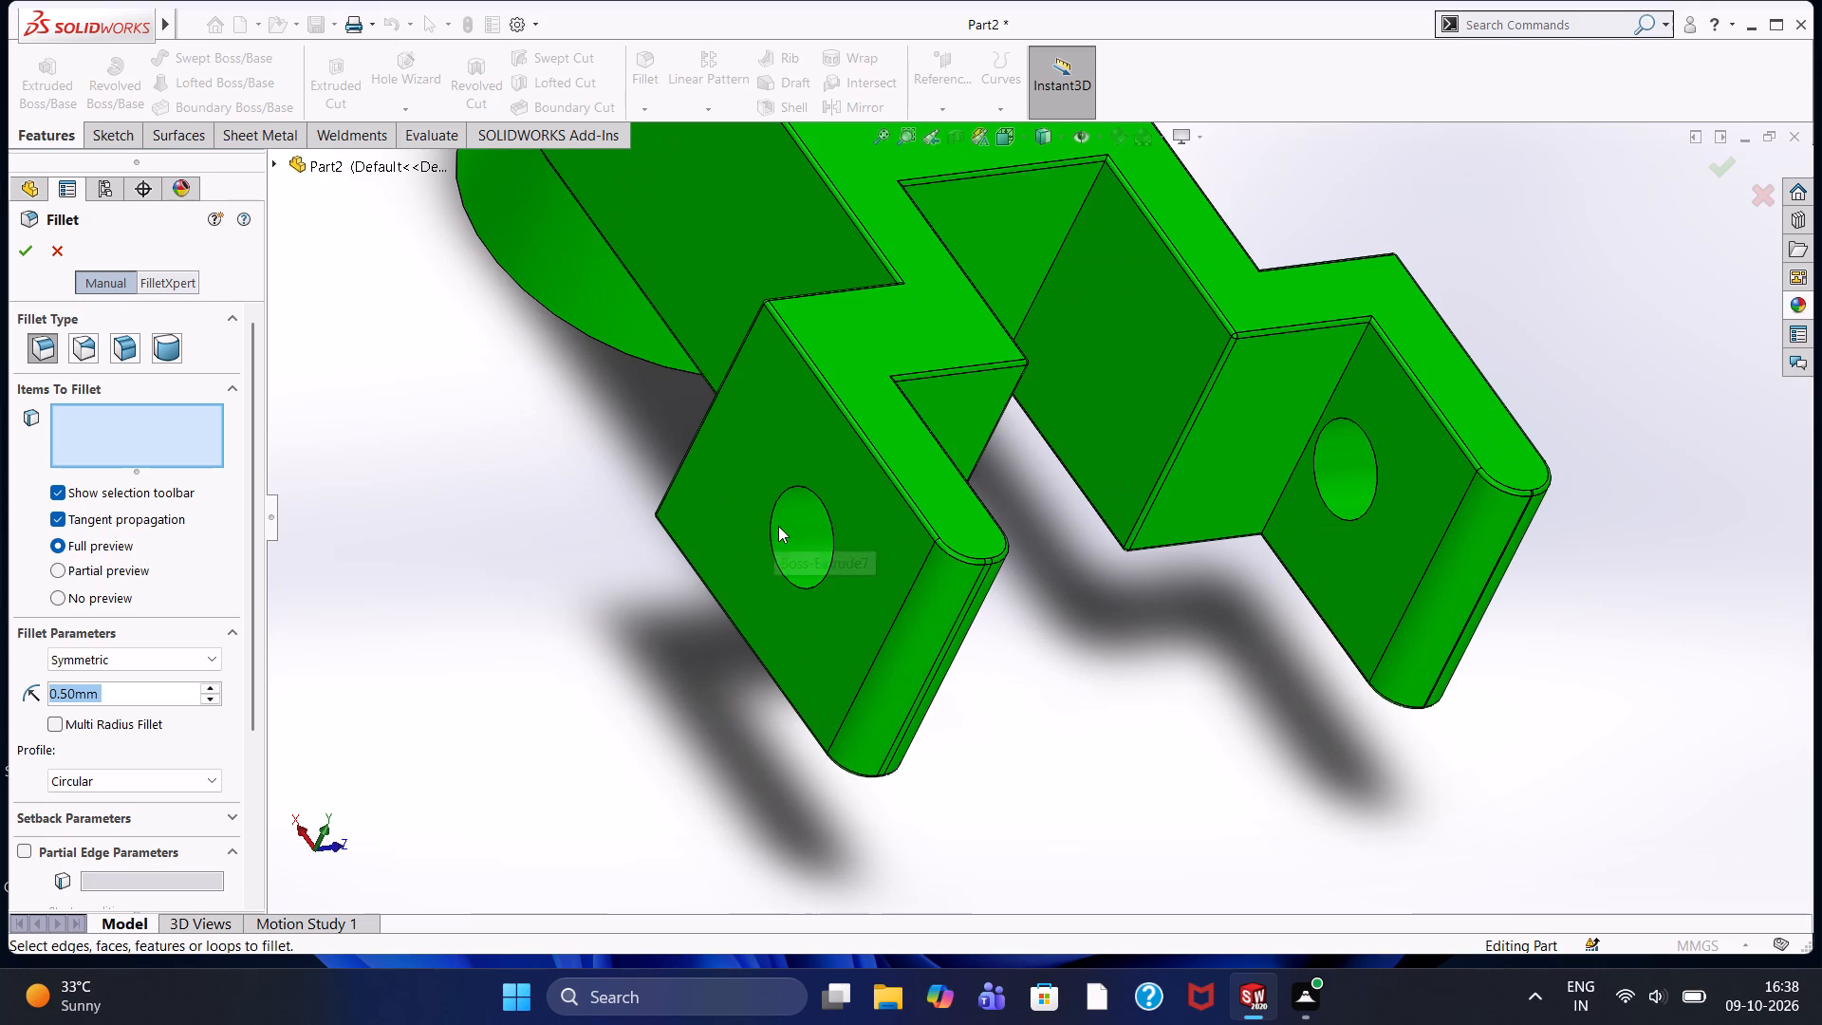
left_click(774, 509)
middle_click_drag(1039, 677, 1033, 665)
left_click(32, 253)
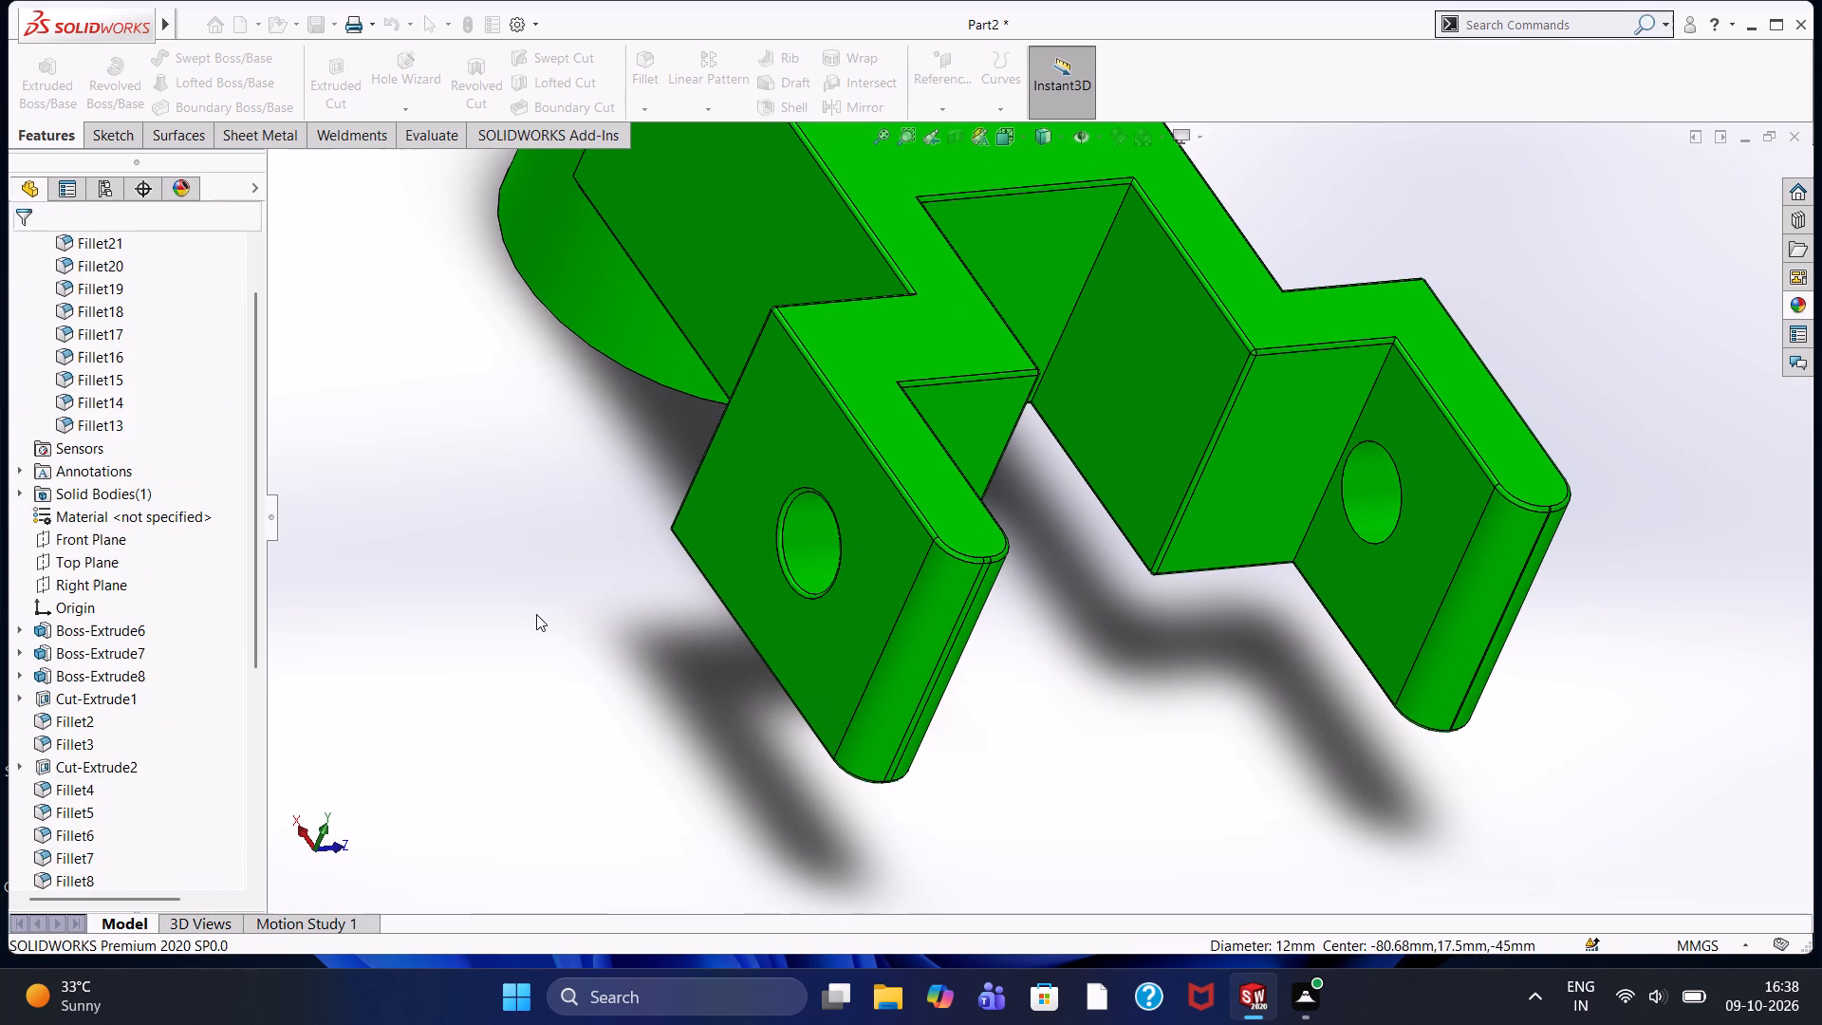
left_click(537, 614)
Examine the lug hole's filleted outer rim and the inside of its bore.
middle_click_drag(541, 609, 620, 629)
scroll(541, 609, "up", 1)
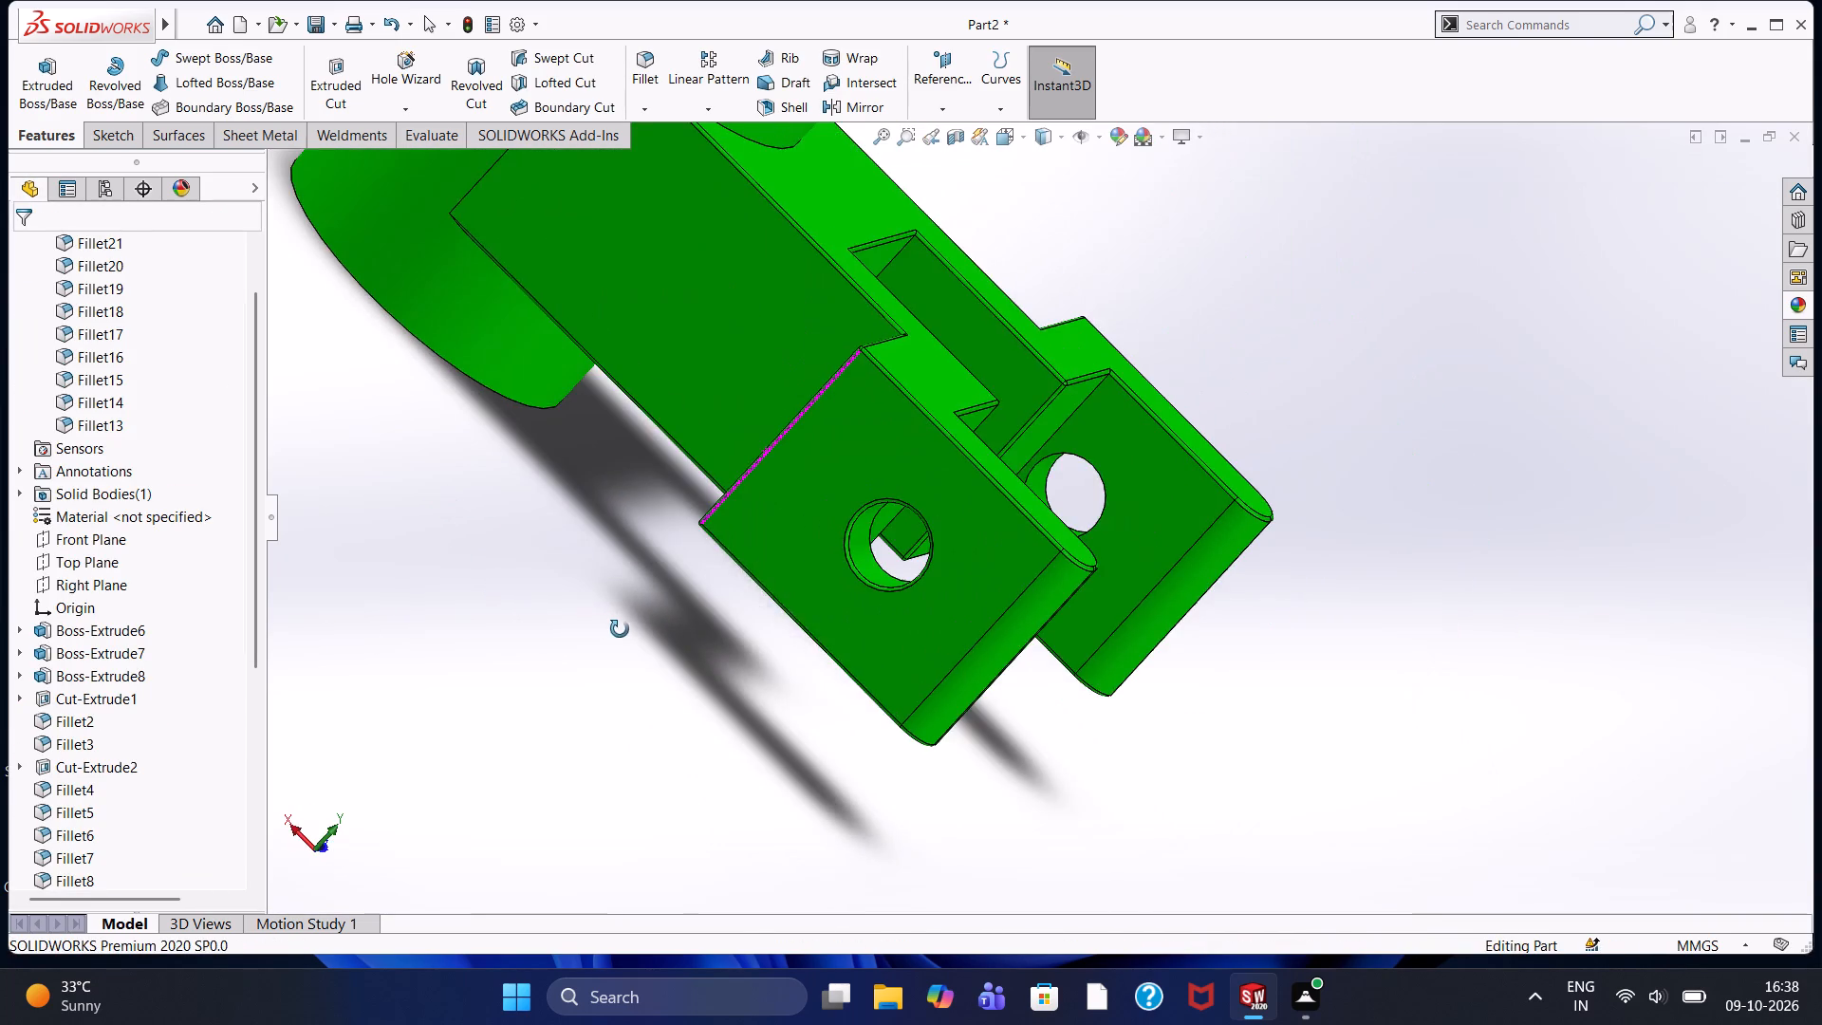
middle_click_drag(620, 629, 624, 629)
scroll(624, 629, "down", 1)
scroll(926, 529, "up", 1)
scroll(926, 529, "down", 3)
scroll(1130, 467, "down", 5)
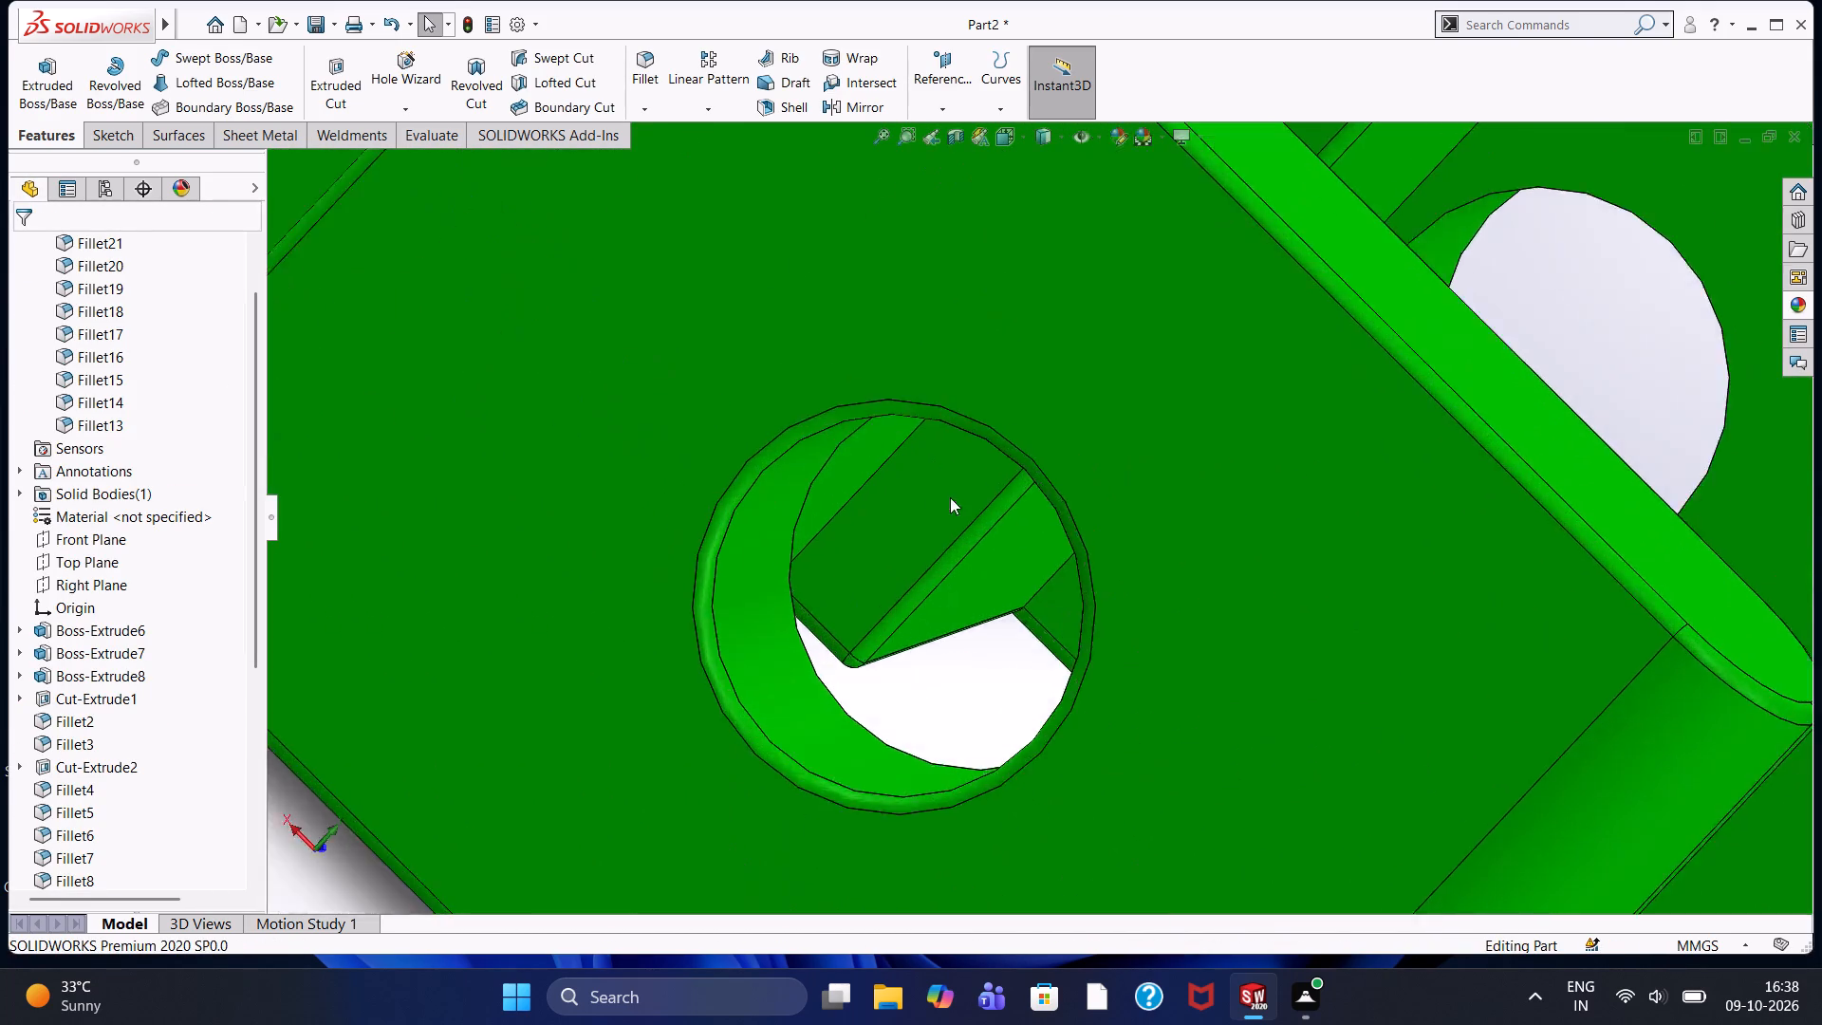
Fillet the inner-face rim of the same arm's lug hole with a 0.5 mm radius.
scroll(950, 497, "down", 1)
scroll(837, 442, "down", 4)
scroll(808, 408, "up", 5)
scroll(963, 594, "up", 6)
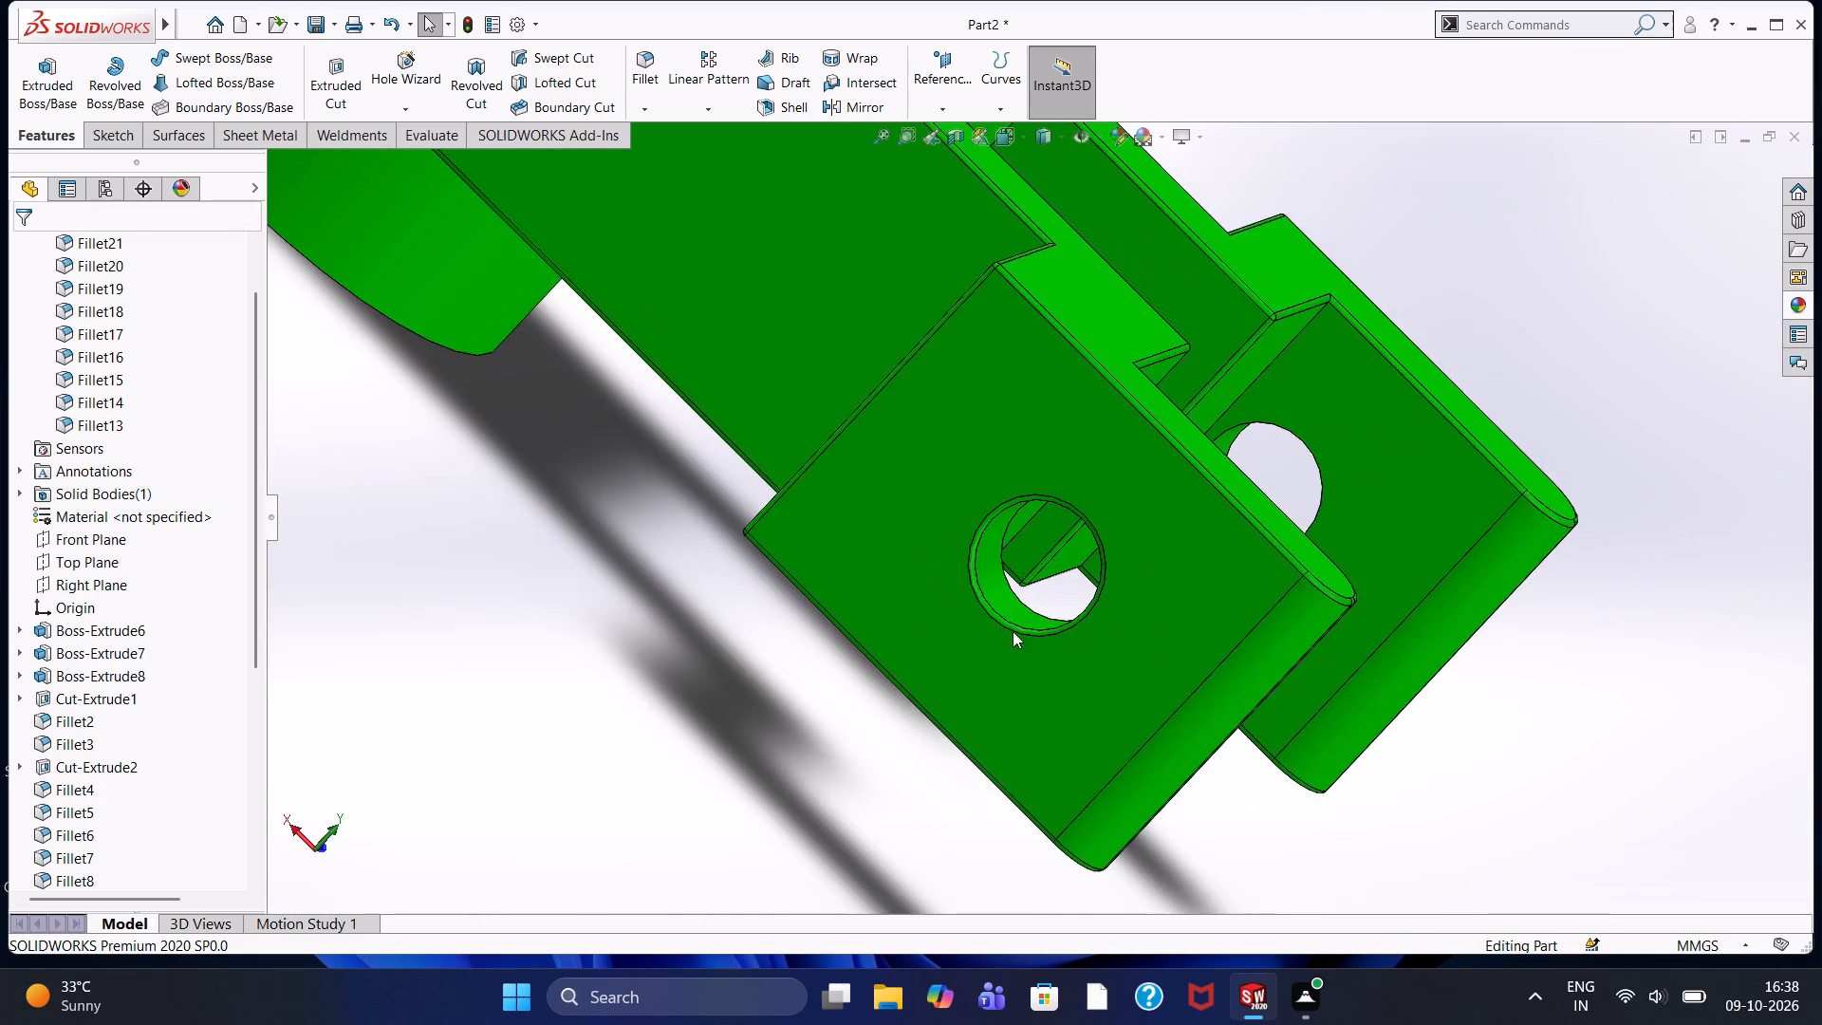
scroll(1227, 733, "up", 4)
middle_click_drag(1184, 699, 920, 709)
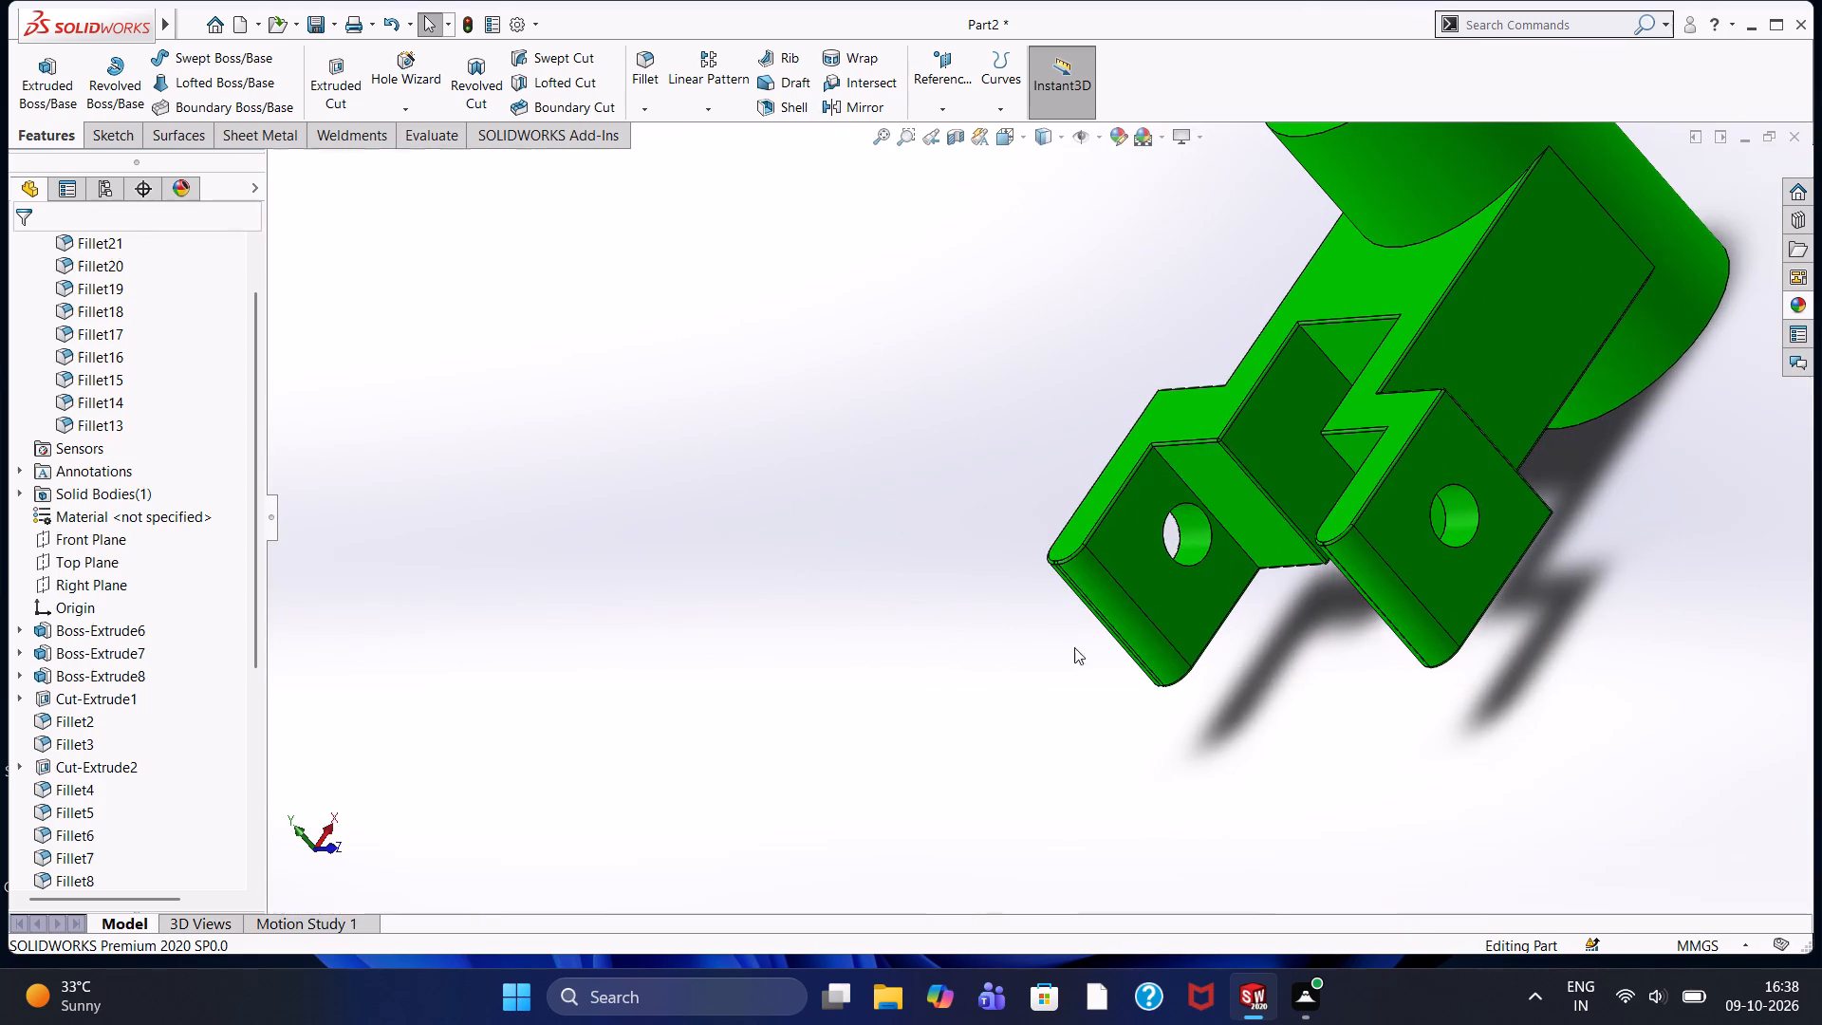
scroll(1157, 556, "down", 3)
scroll(1183, 531, "up", 1)
scroll(1198, 448, "down", 3)
scroll(1134, 529, "down", 1)
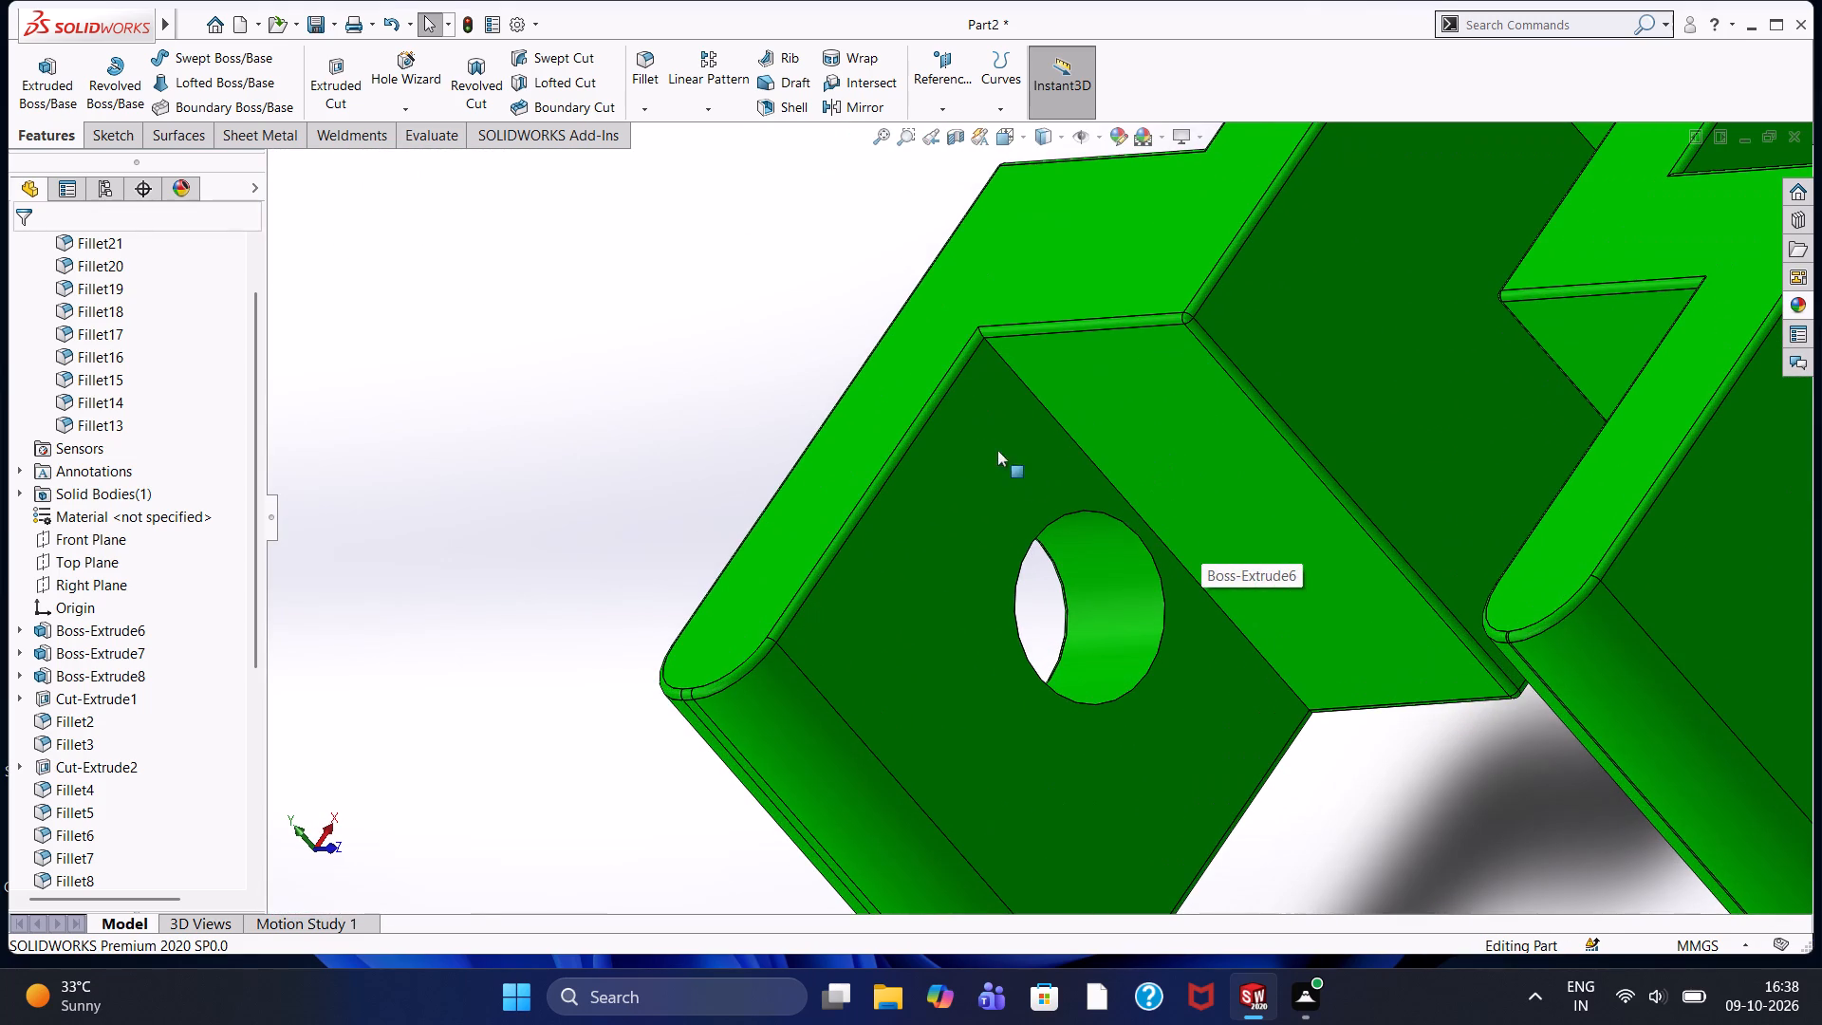
left_click(645, 82)
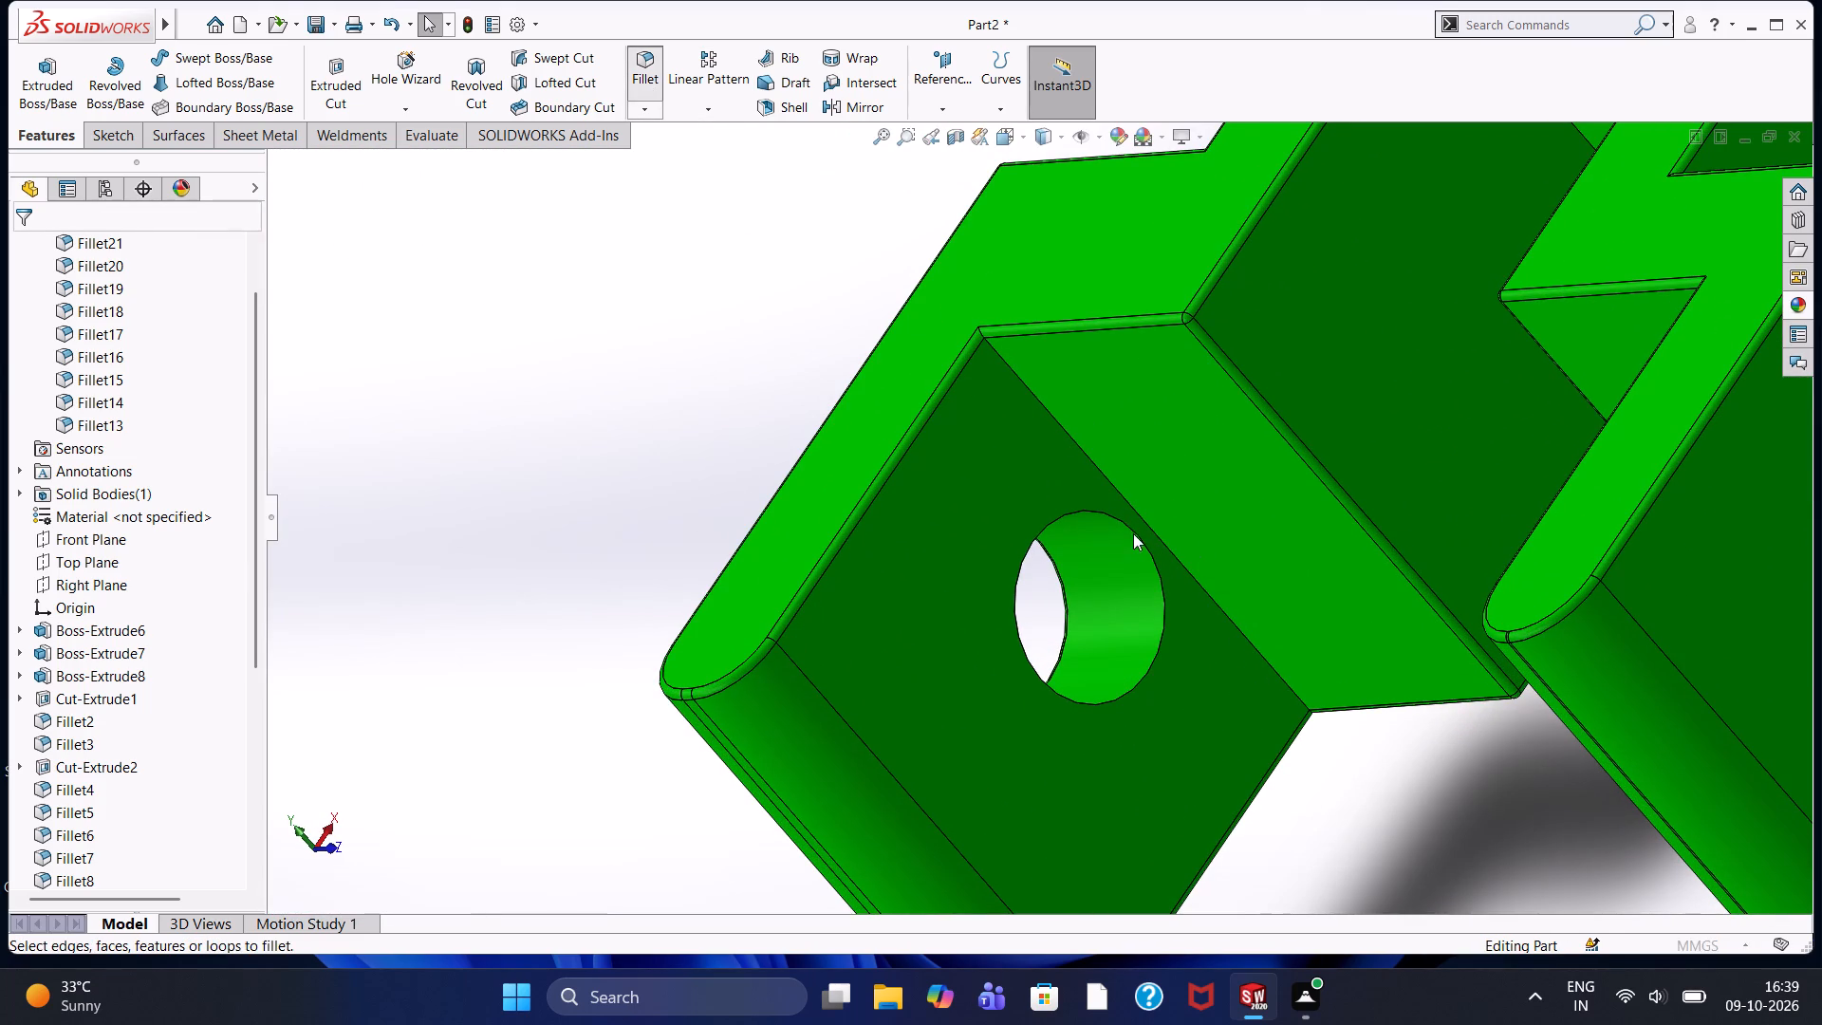
left_click(1110, 516)
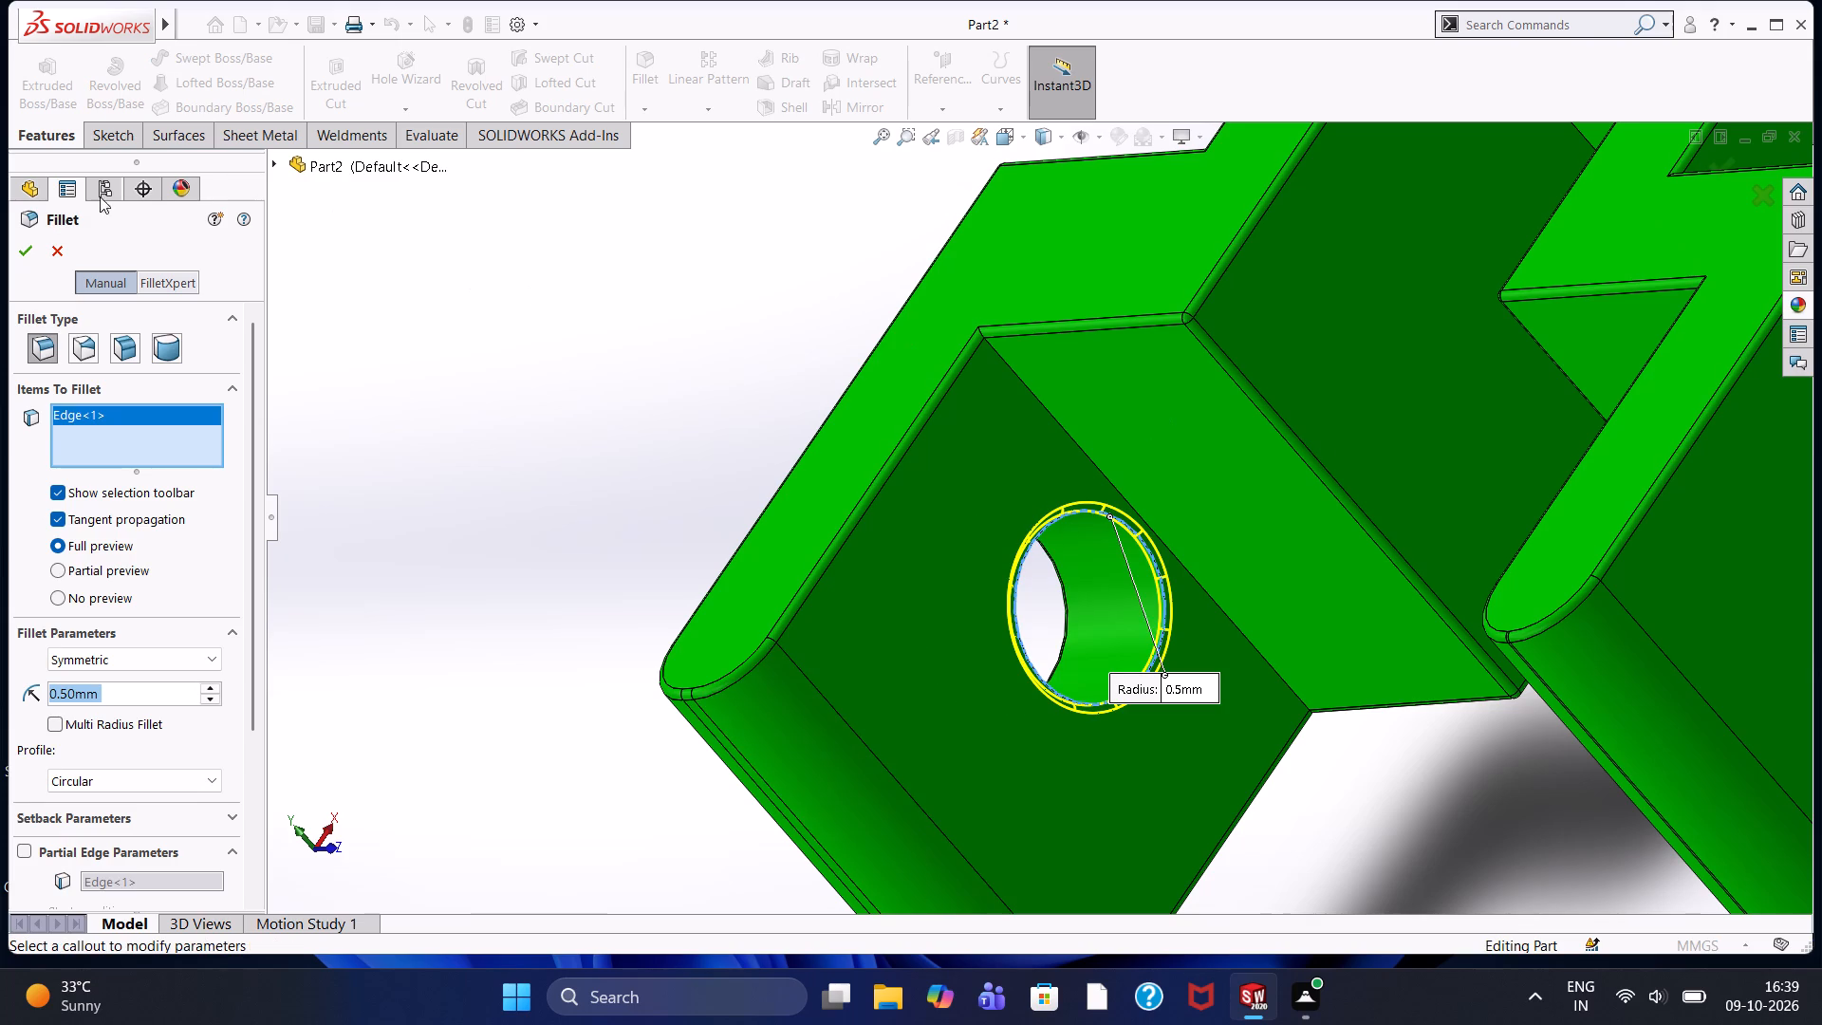
left_click(25, 257)
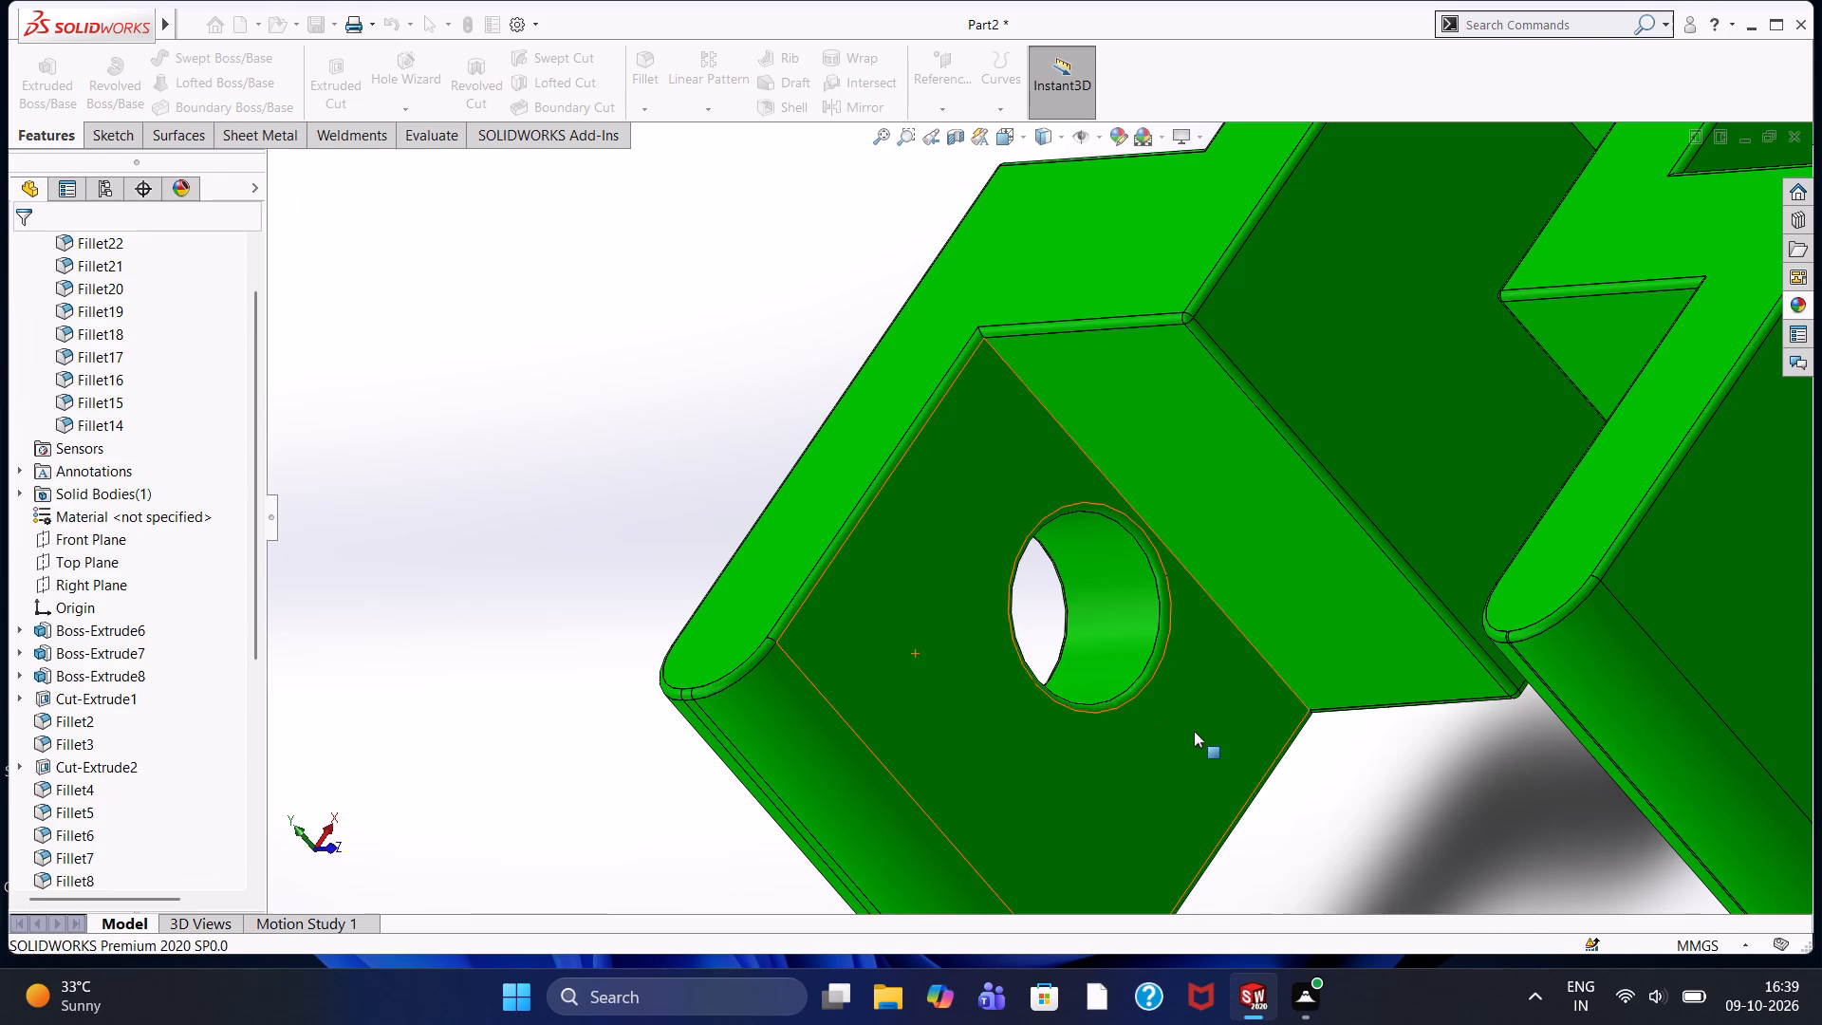
Fillet the inner-face rim of the opposite arm's lug hole with a 0.5 mm radius.
scroll(1194, 731, "up", 4)
middle_click_drag(1207, 736, 1273, 739)
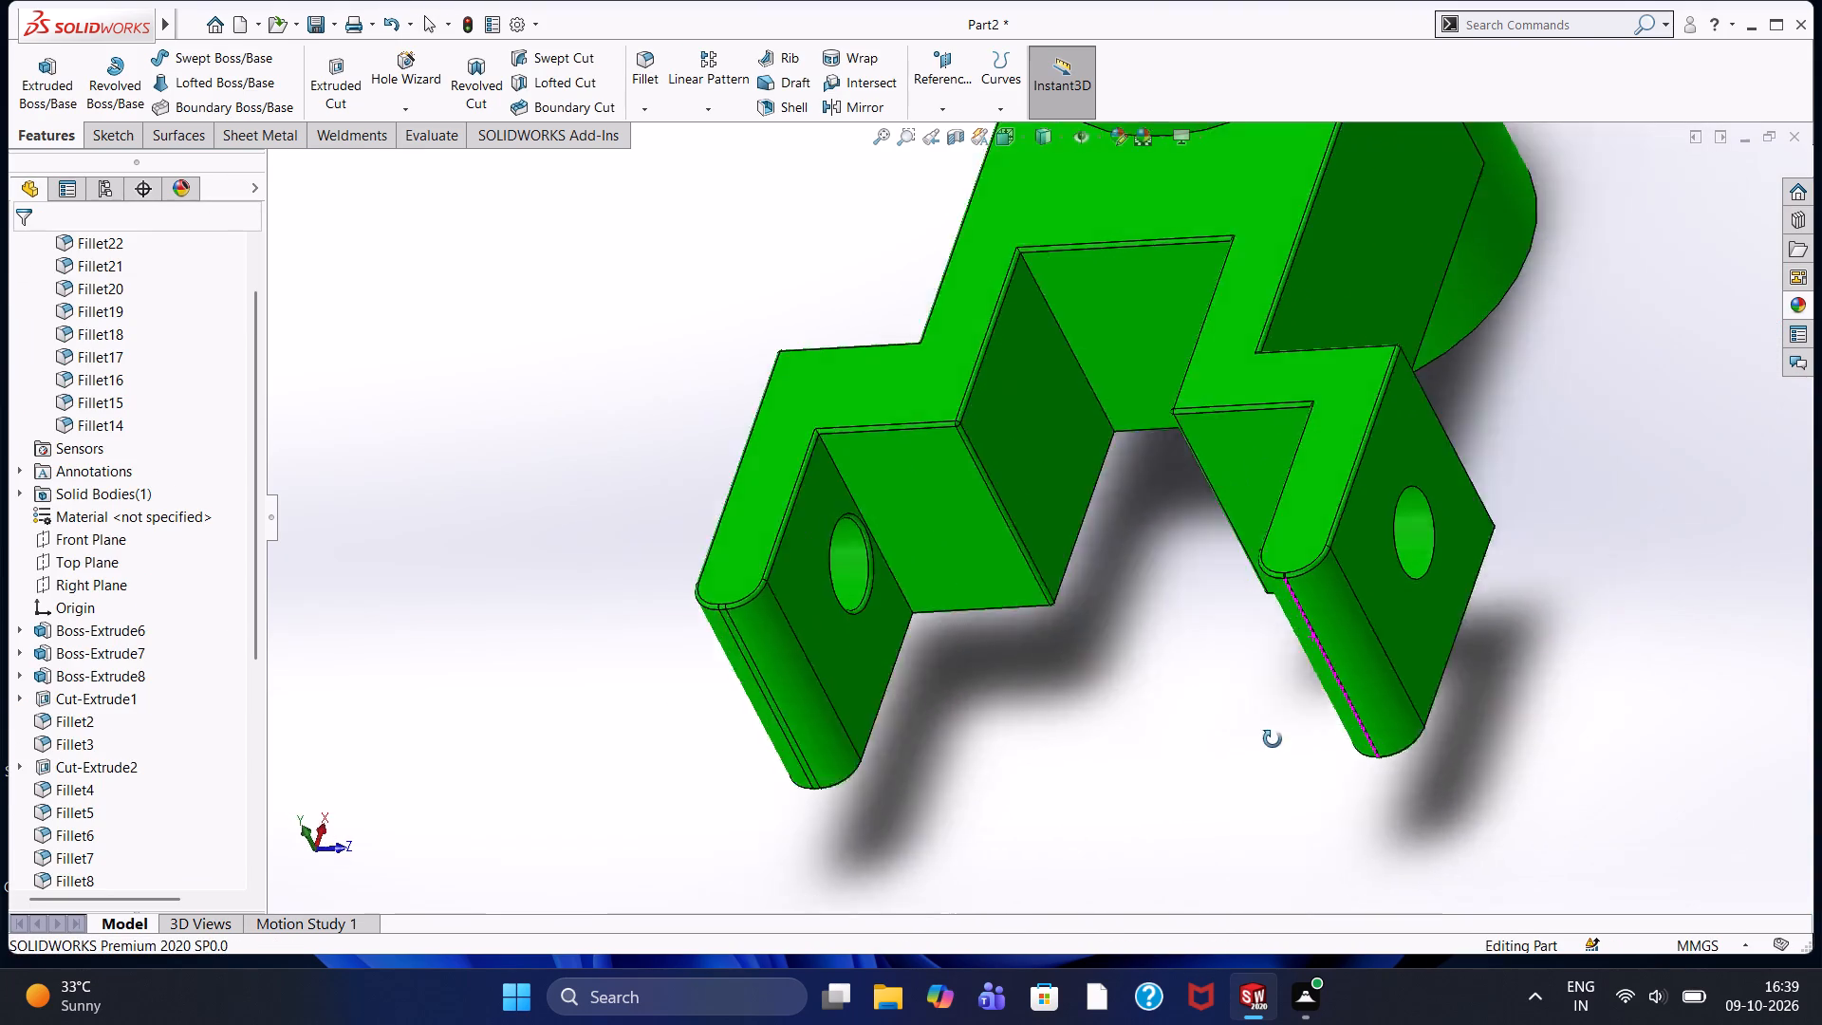
middle_click_drag(1273, 739, 1394, 761)
scroll(1194, 563, "down", 3)
scroll(1161, 477, "down", 1)
left_click(648, 60)
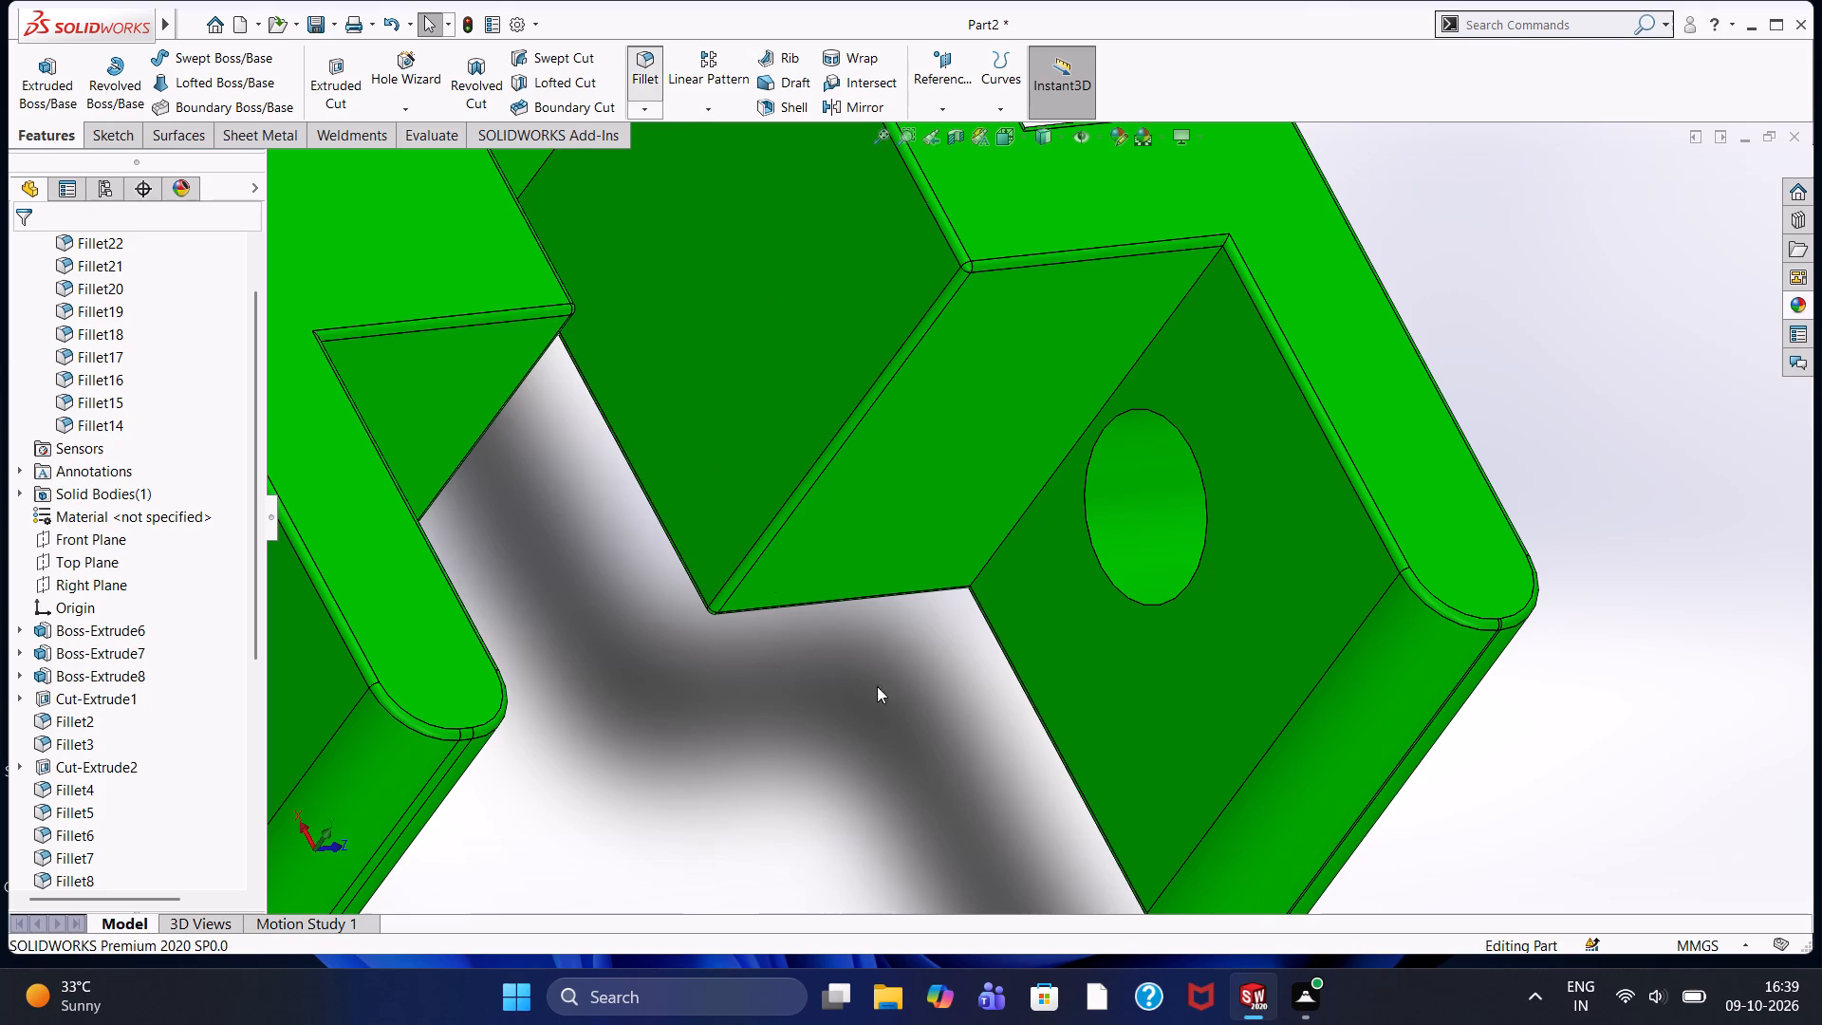
scroll(1292, 733, "down", 1)
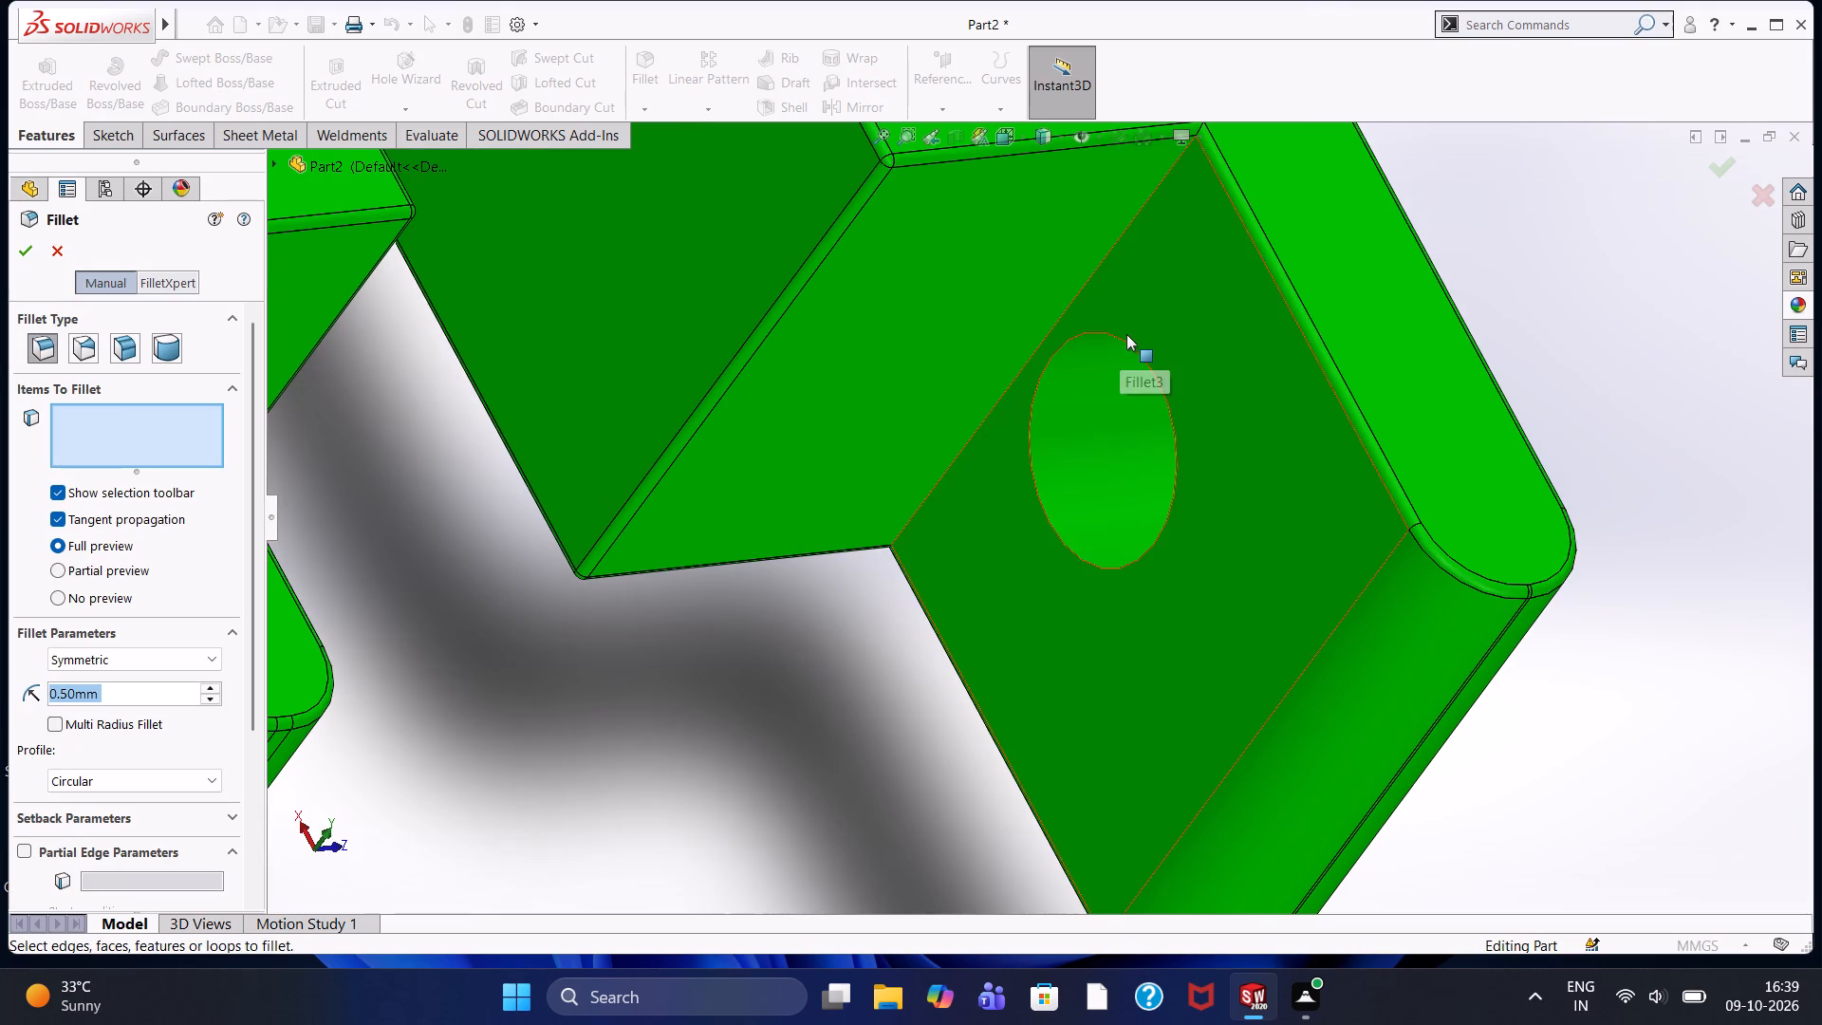
left_click(1131, 344)
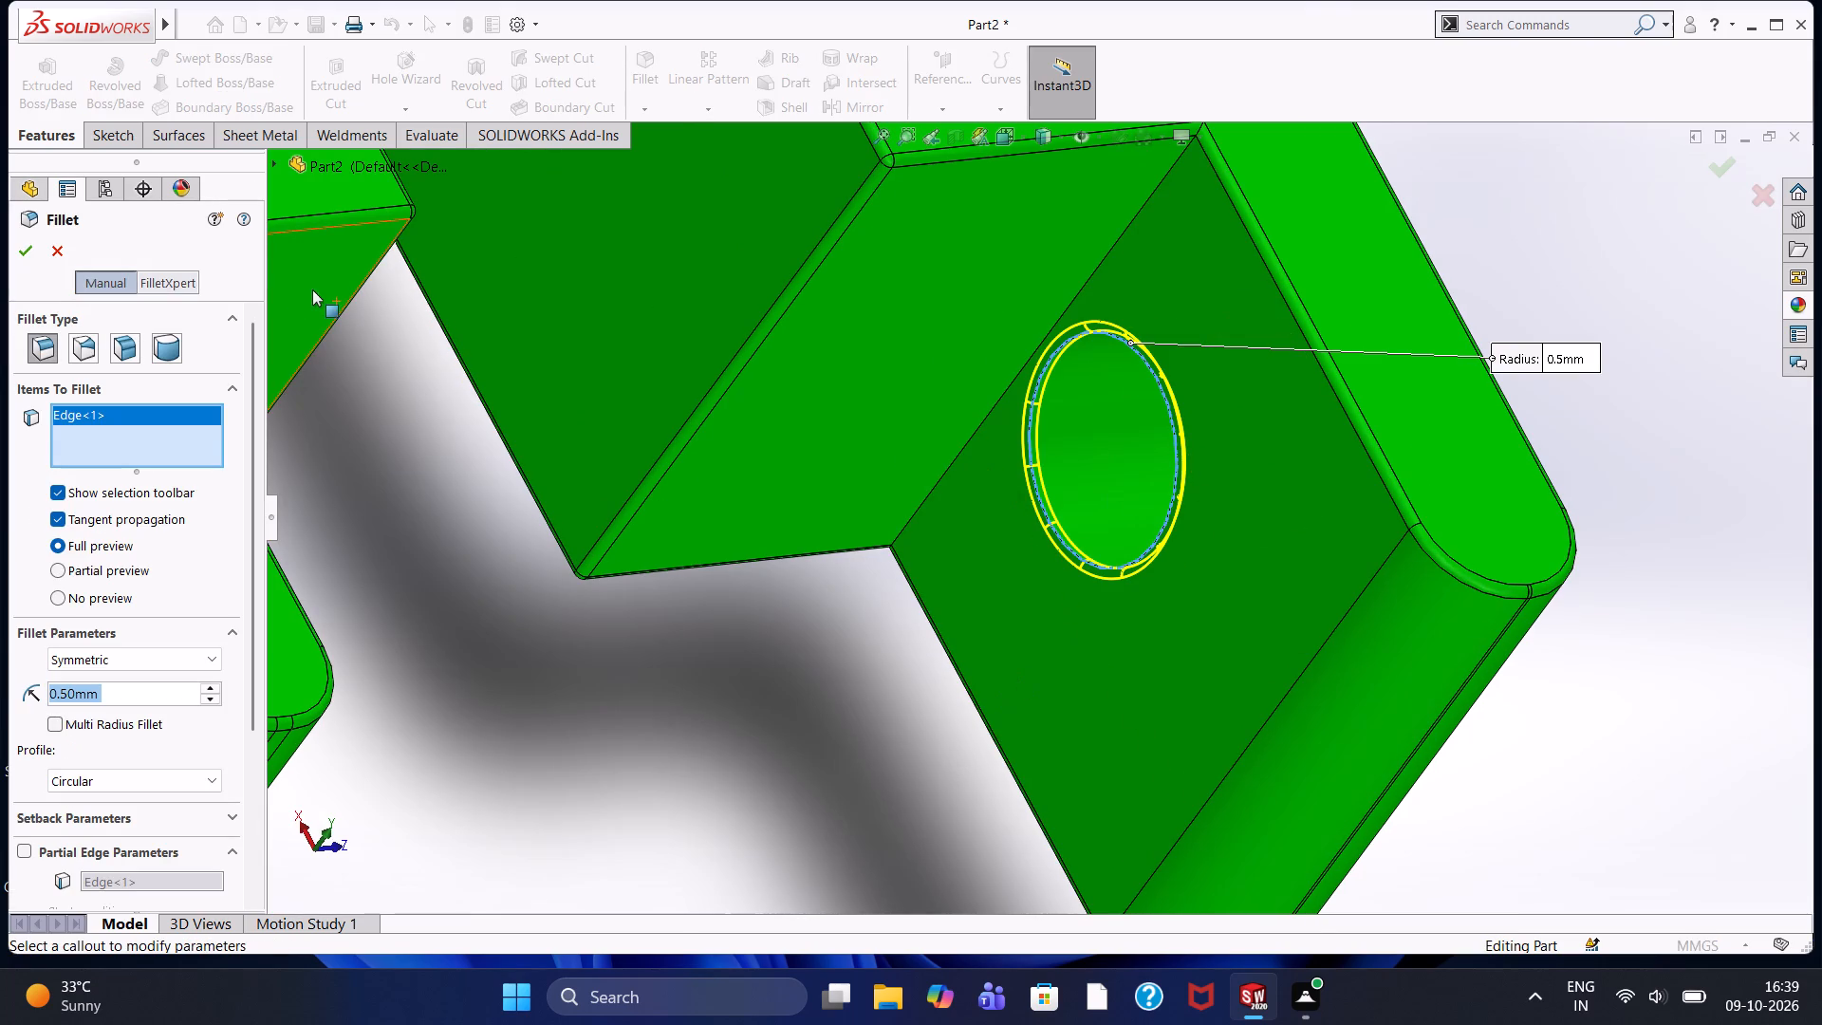
left_click(25, 252)
left_click(752, 680)
Fillet the outer-face rim of the opposite arm's lug hole with a 0.5 mm radius.
middle_click_drag(939, 686, 878, 657)
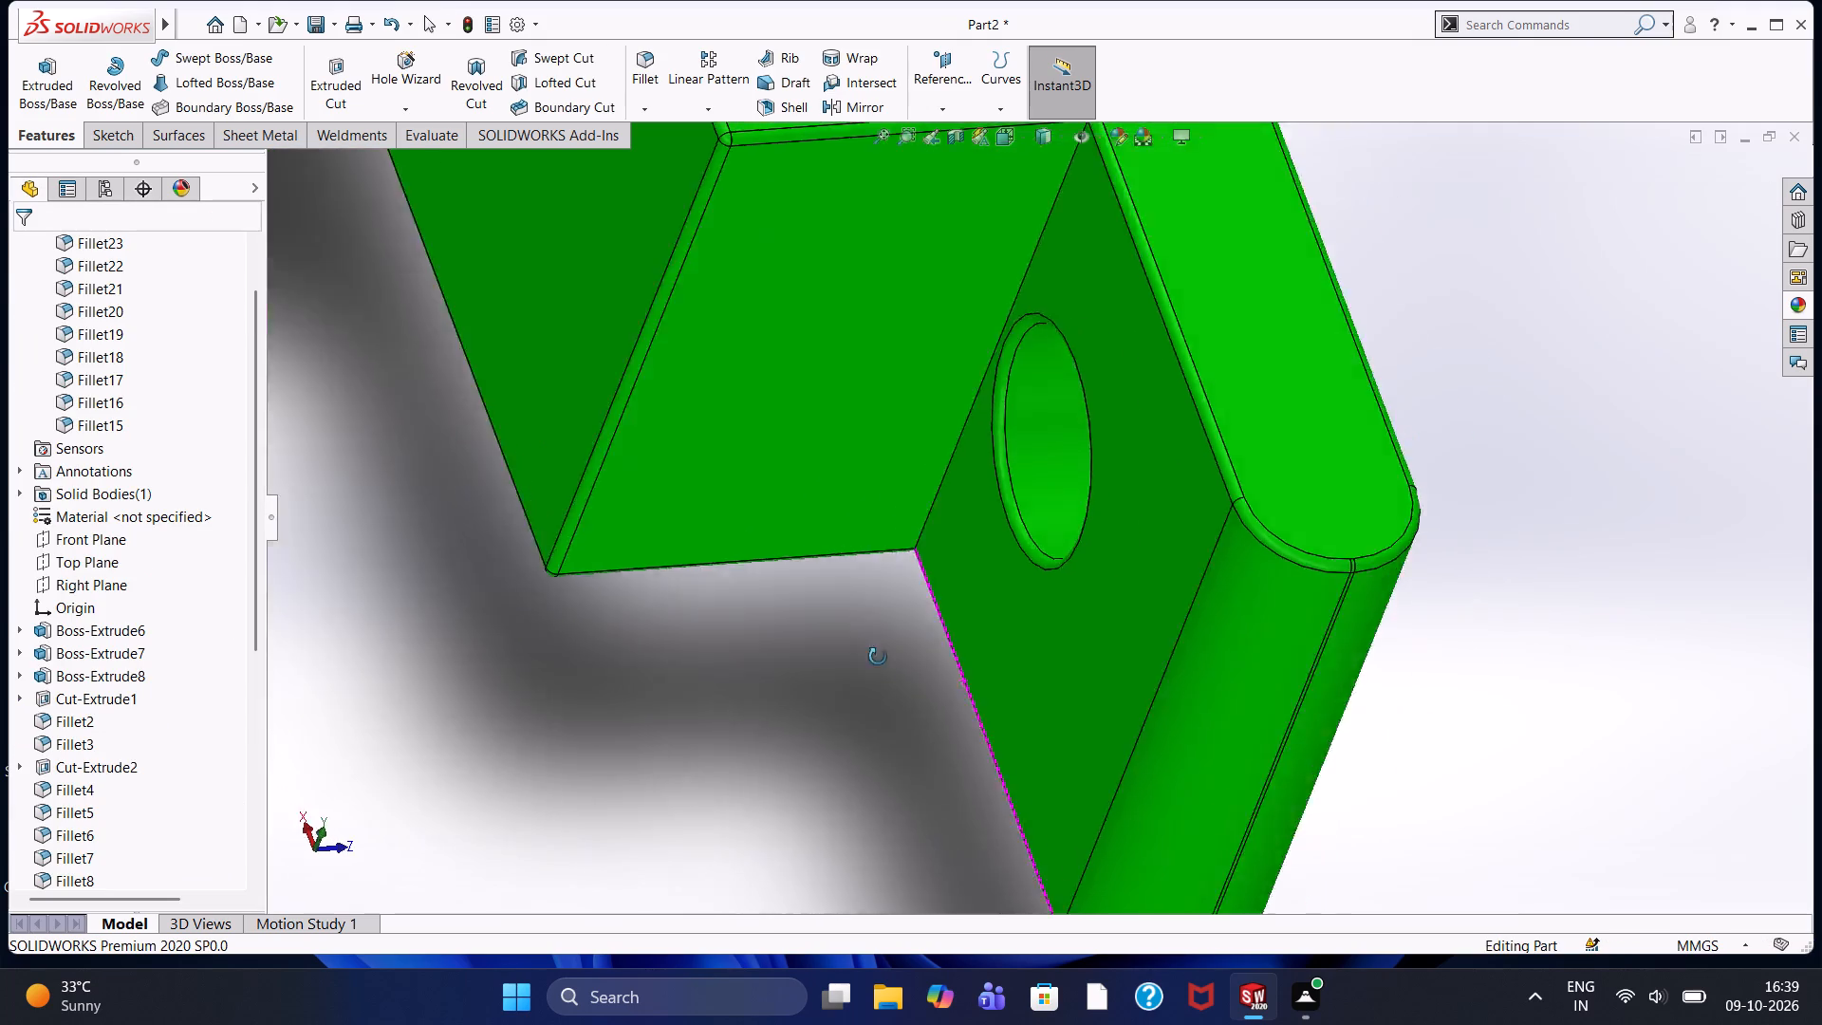
middle_click_drag(878, 657, 759, 618)
scroll(973, 292, "down", 2)
scroll(962, 284, "up", 2)
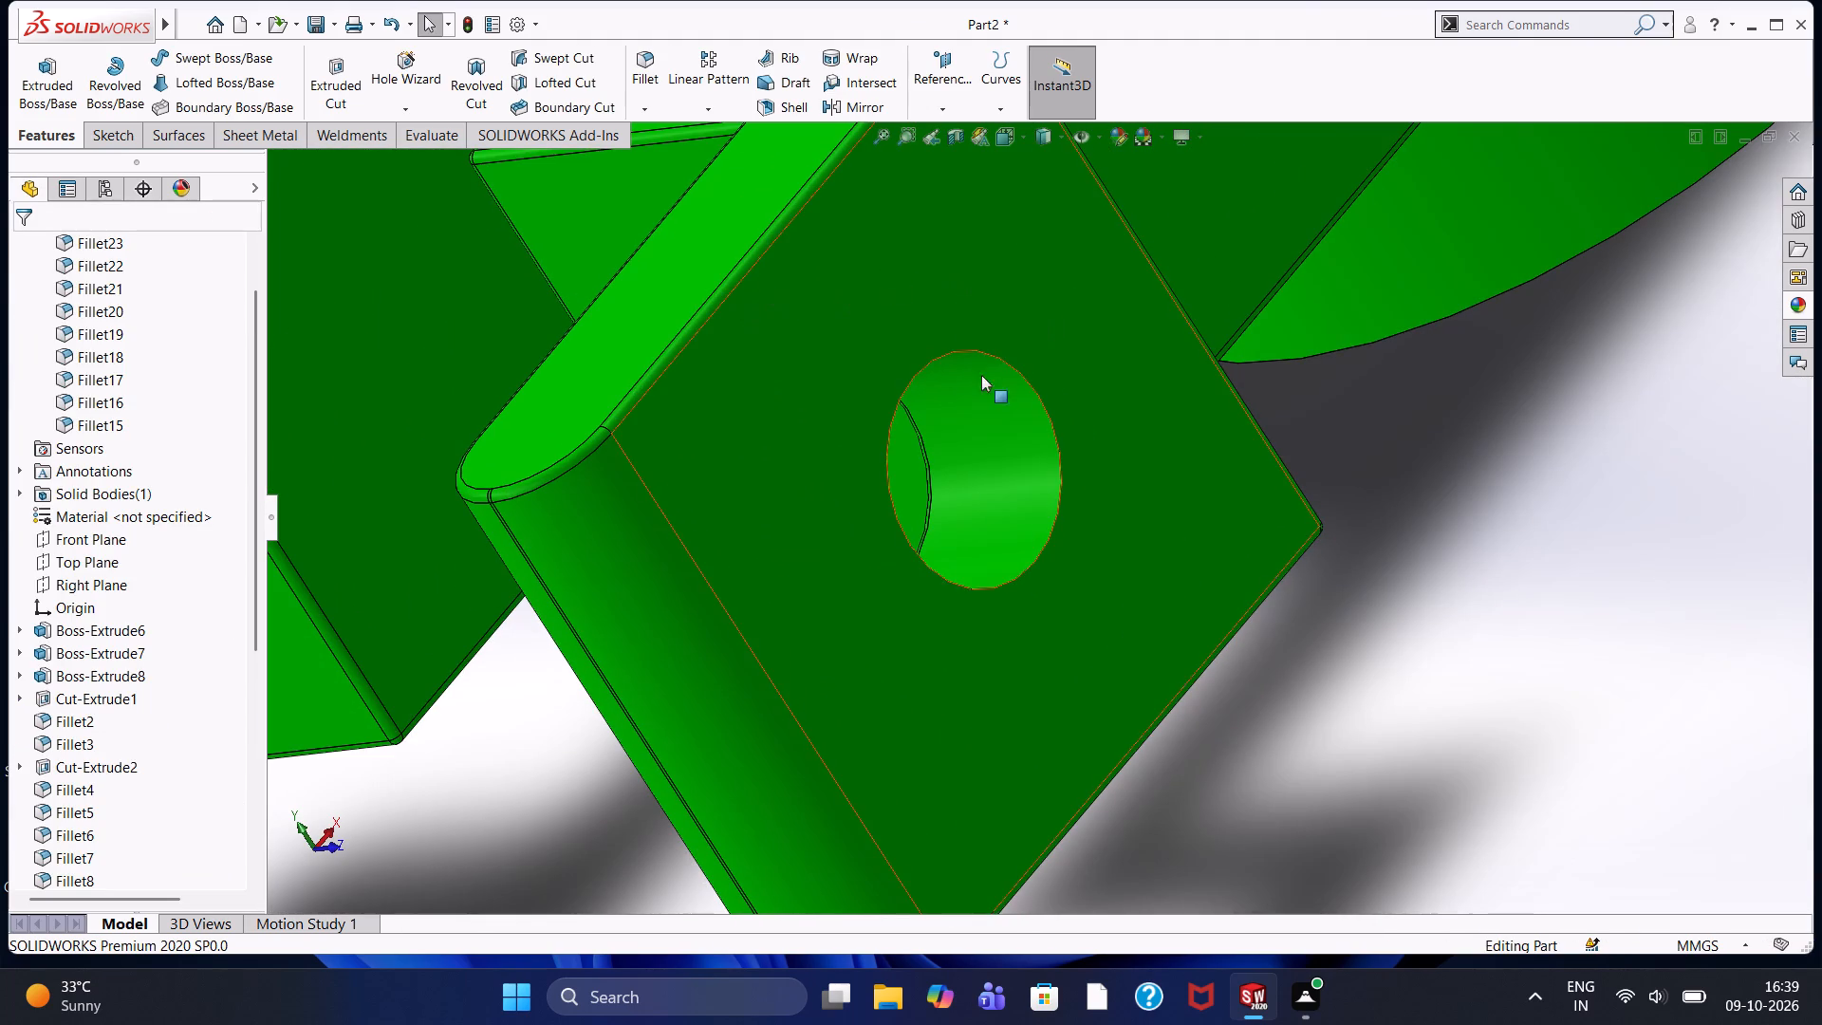
left_click(646, 70)
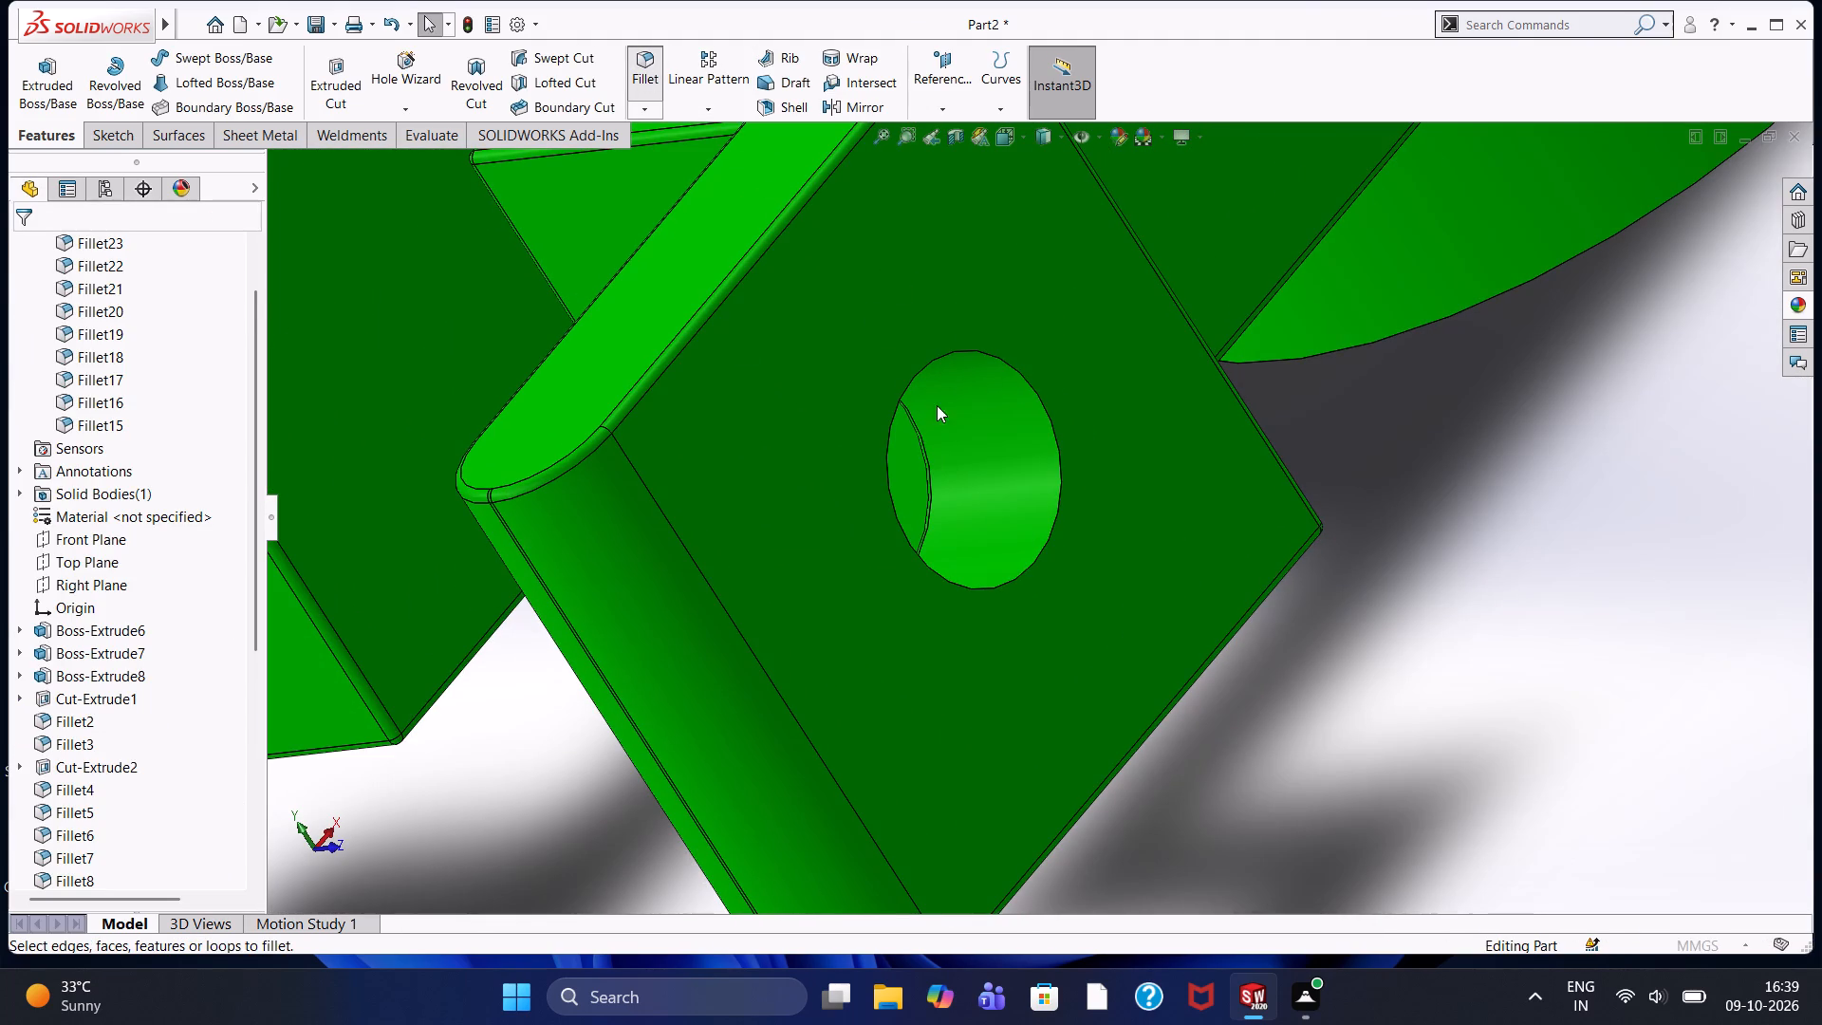
left_click(964, 353)
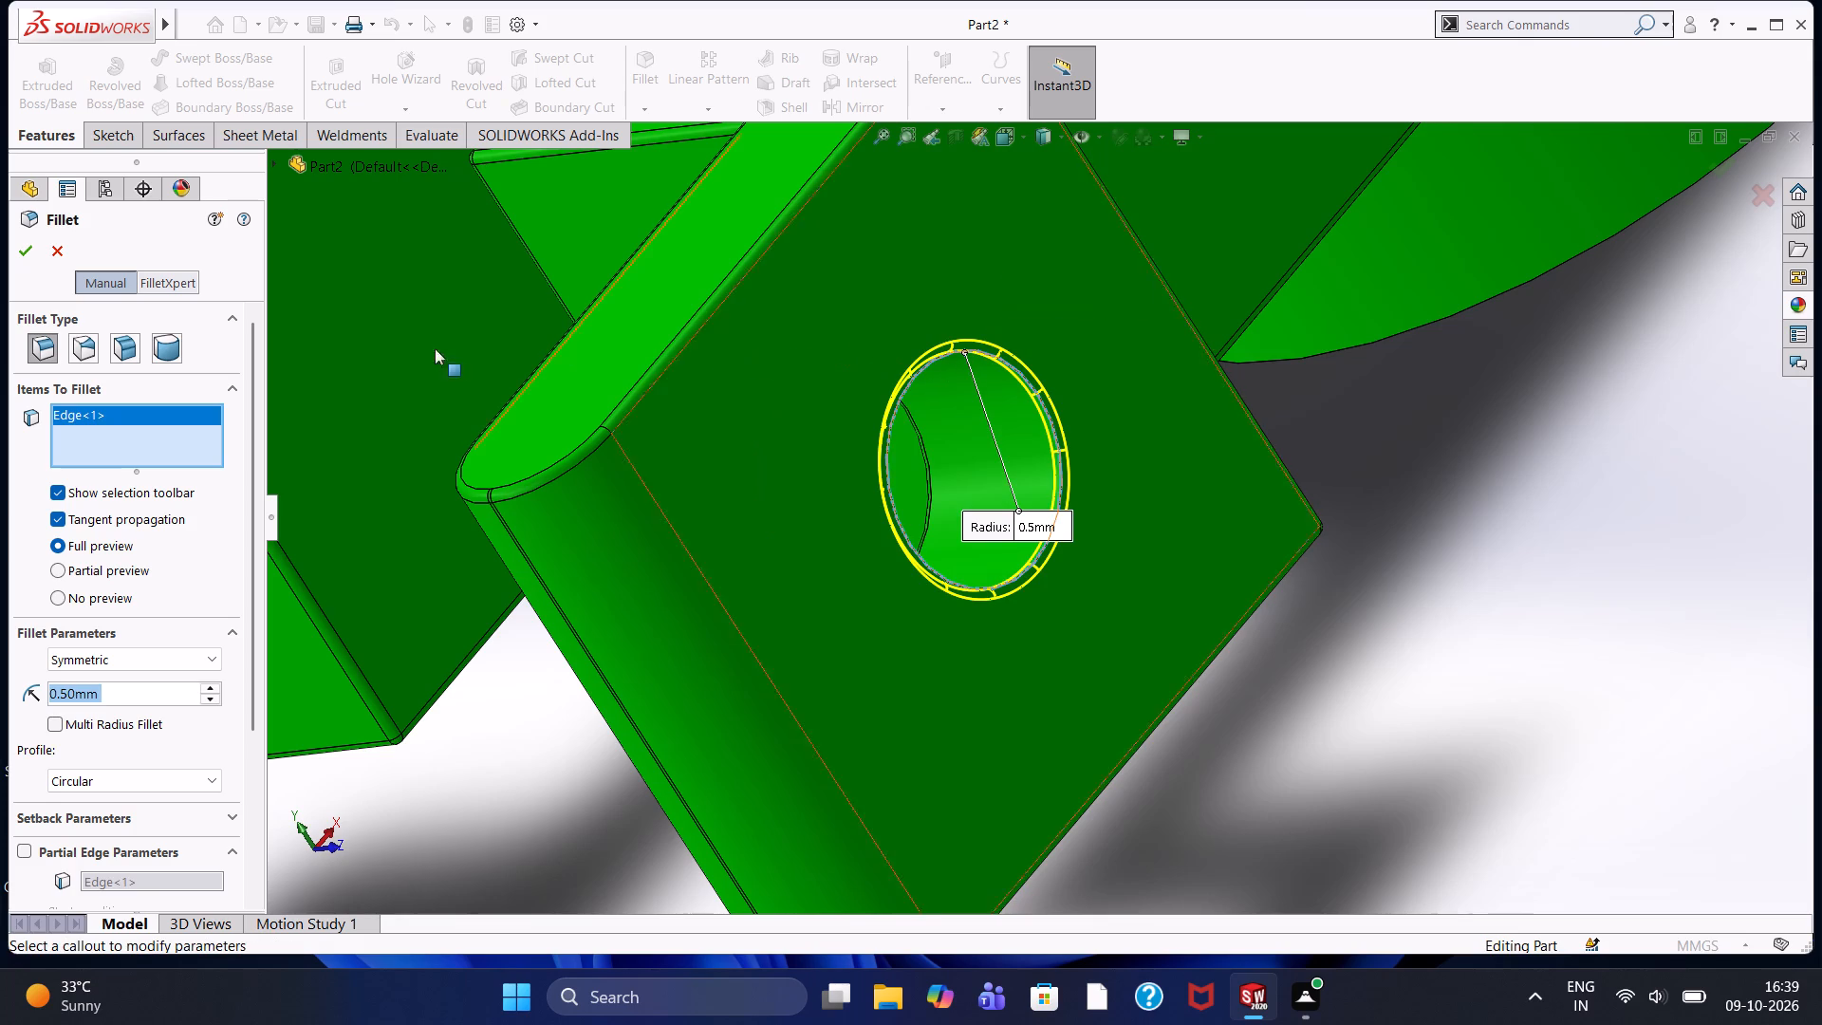
left_click(23, 247)
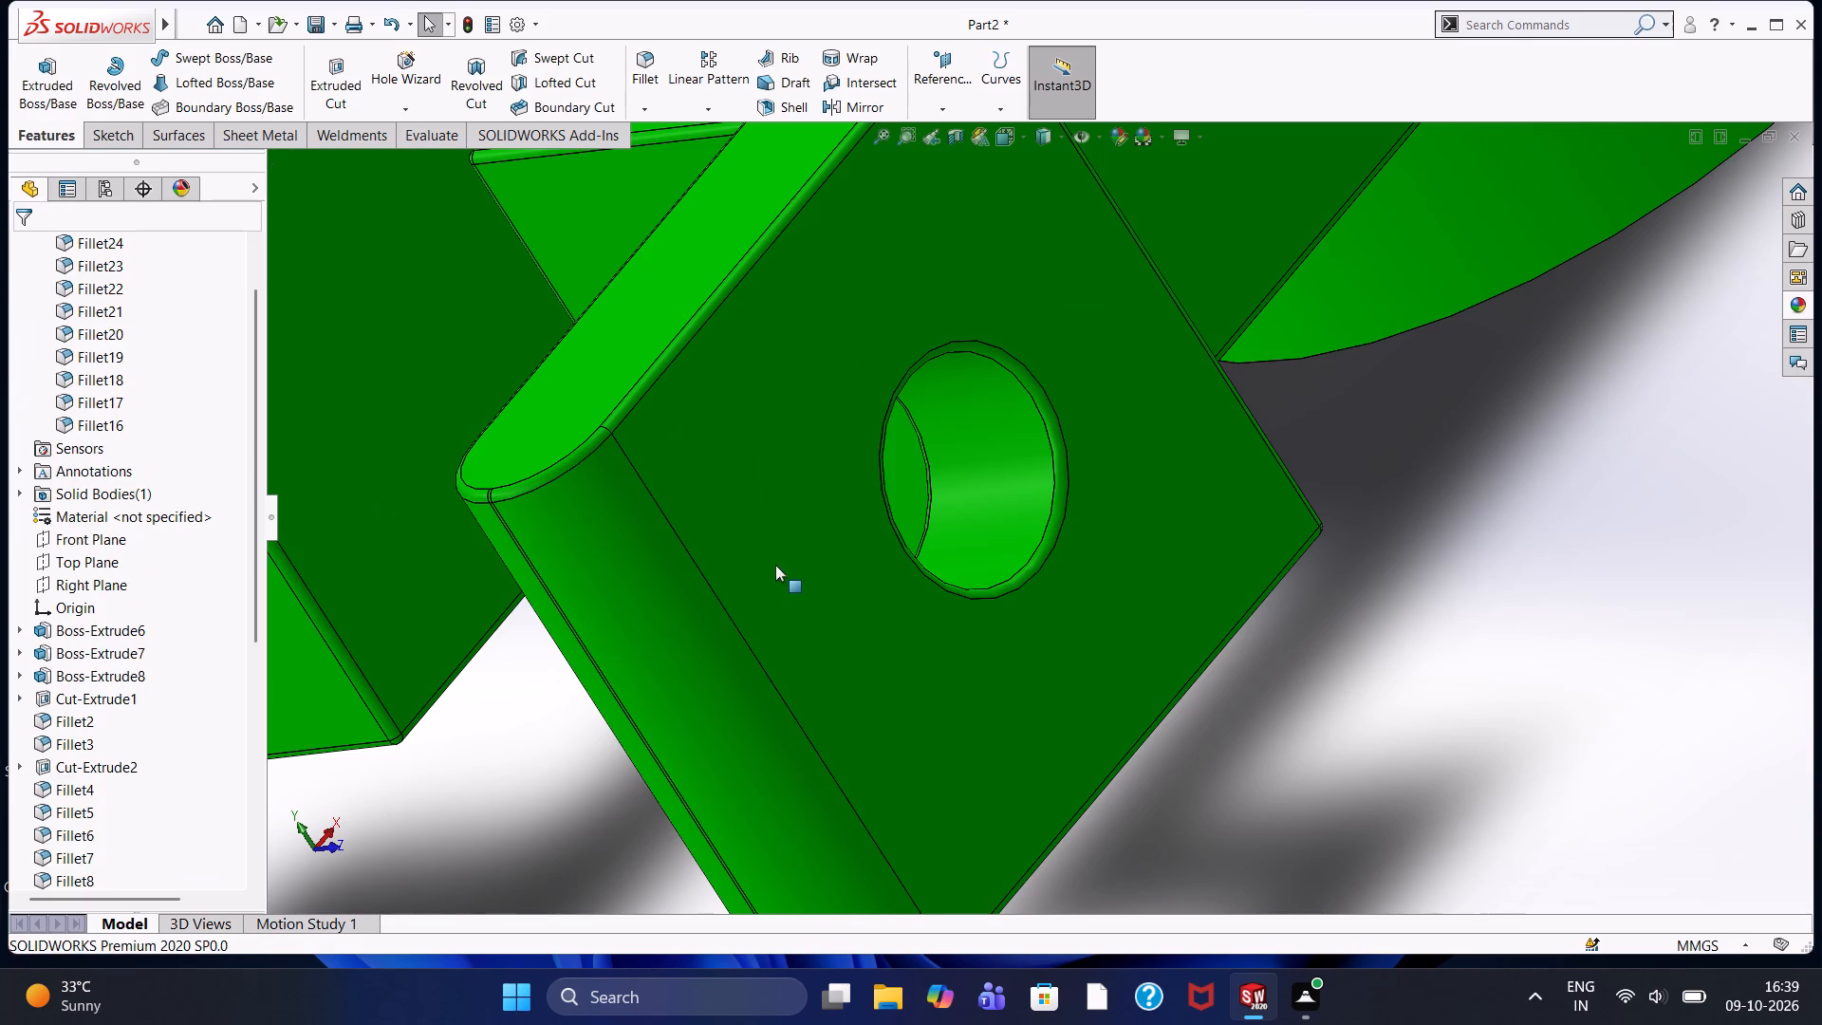
Examine the whole bracket, from the forked arms to the stepped cylinder, for edges still lacking fillets.
scroll(790, 542, "up", 6)
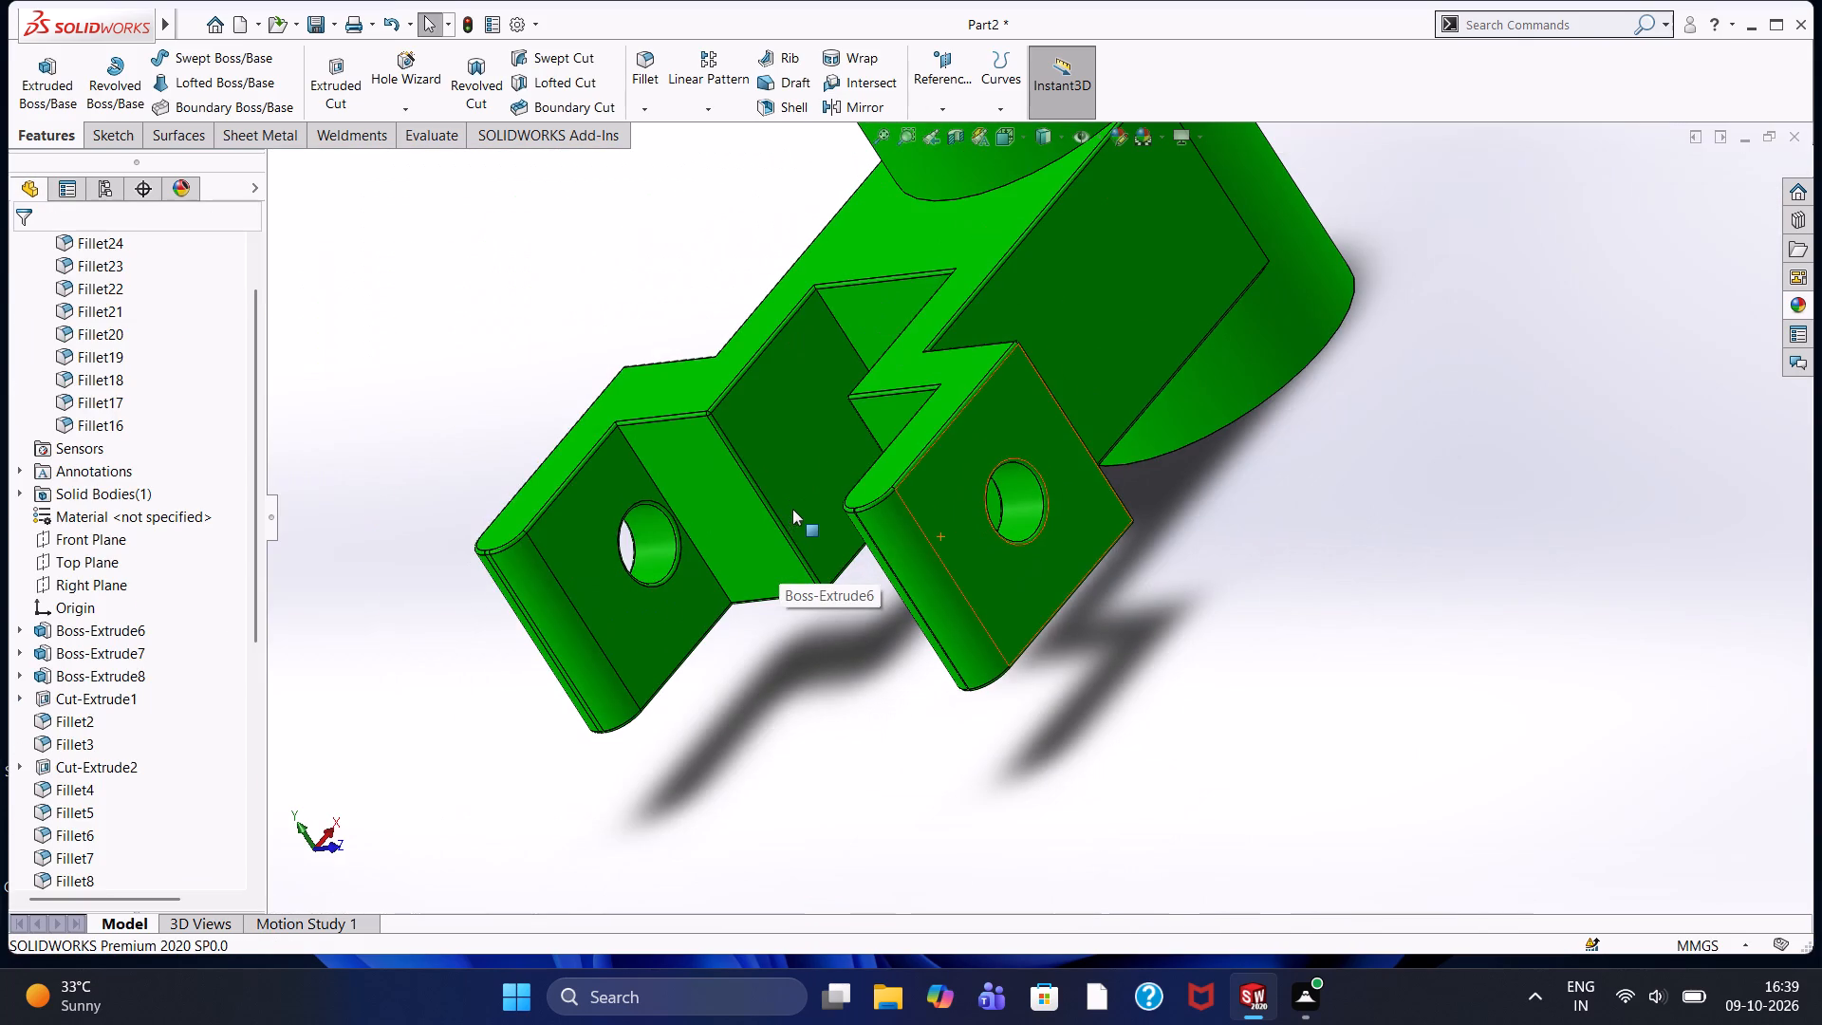
scroll(867, 483, "up", 5)
scroll(865, 458, "down", 1)
scroll(970, 411, "down", 1)
scroll(970, 411, "up", 1)
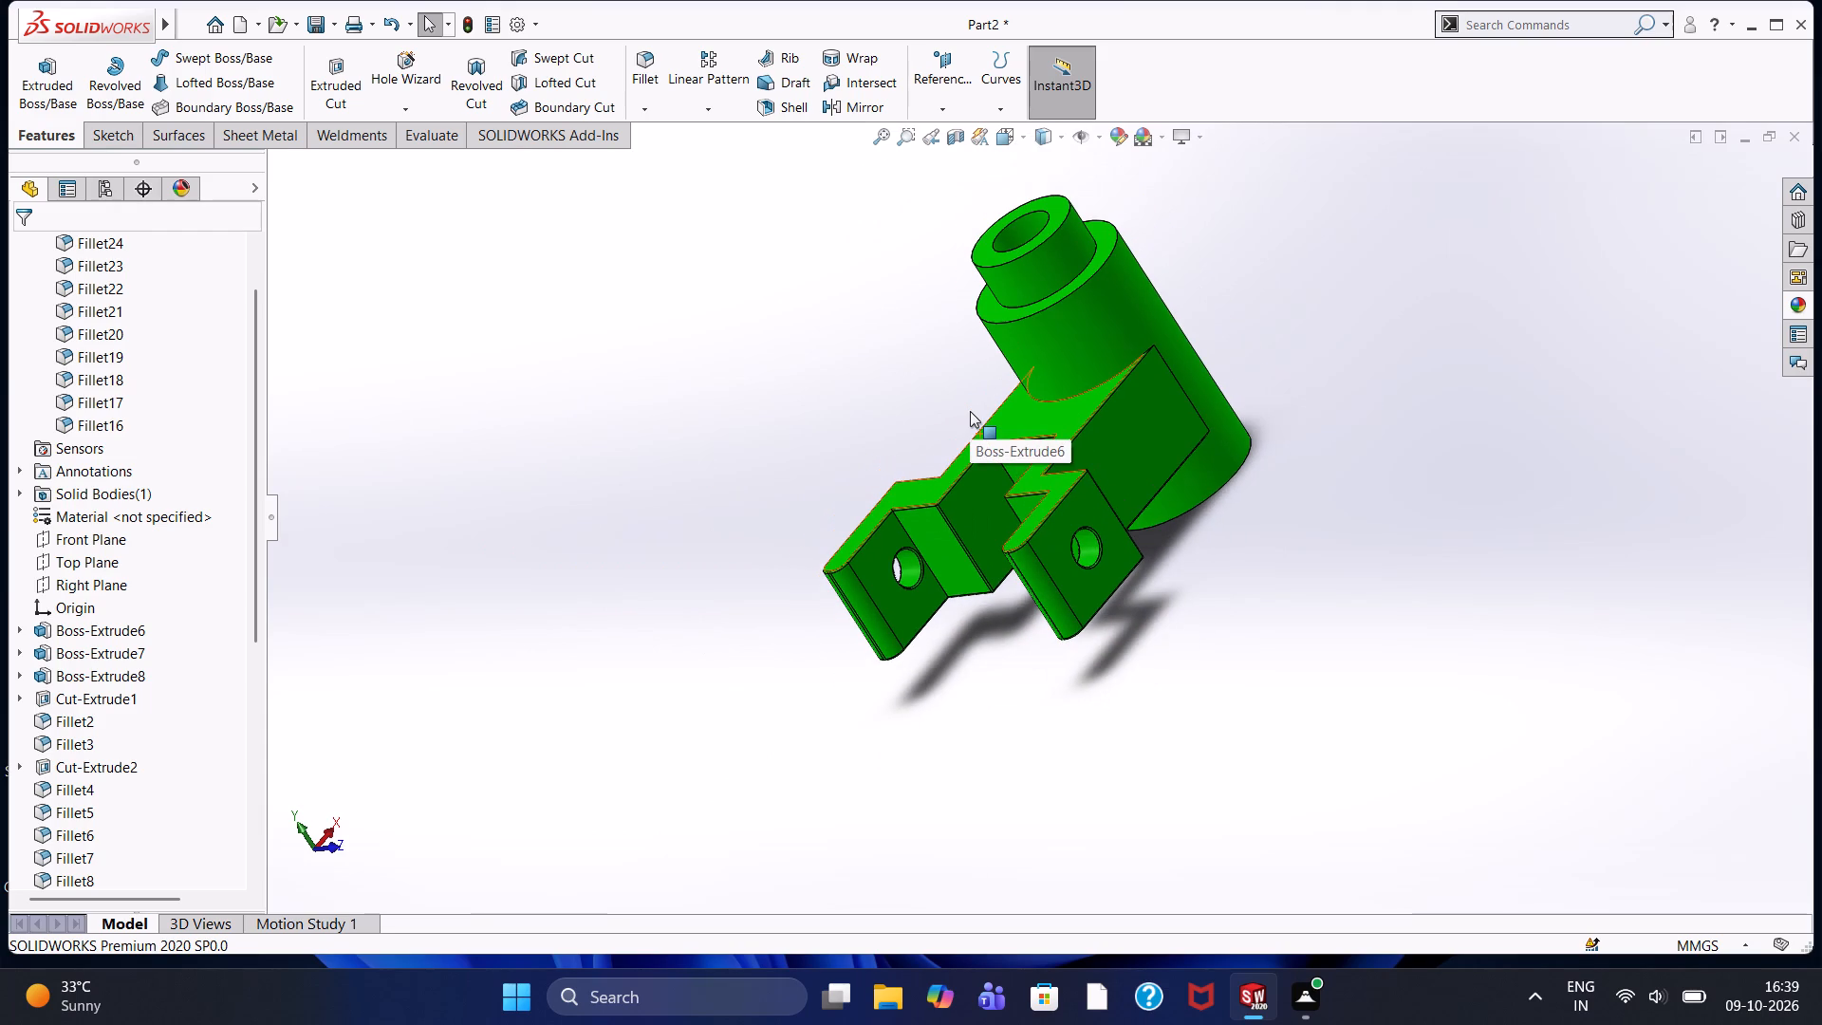
scroll(970, 411, "down", 1)
scroll(1069, 530, "up", 1)
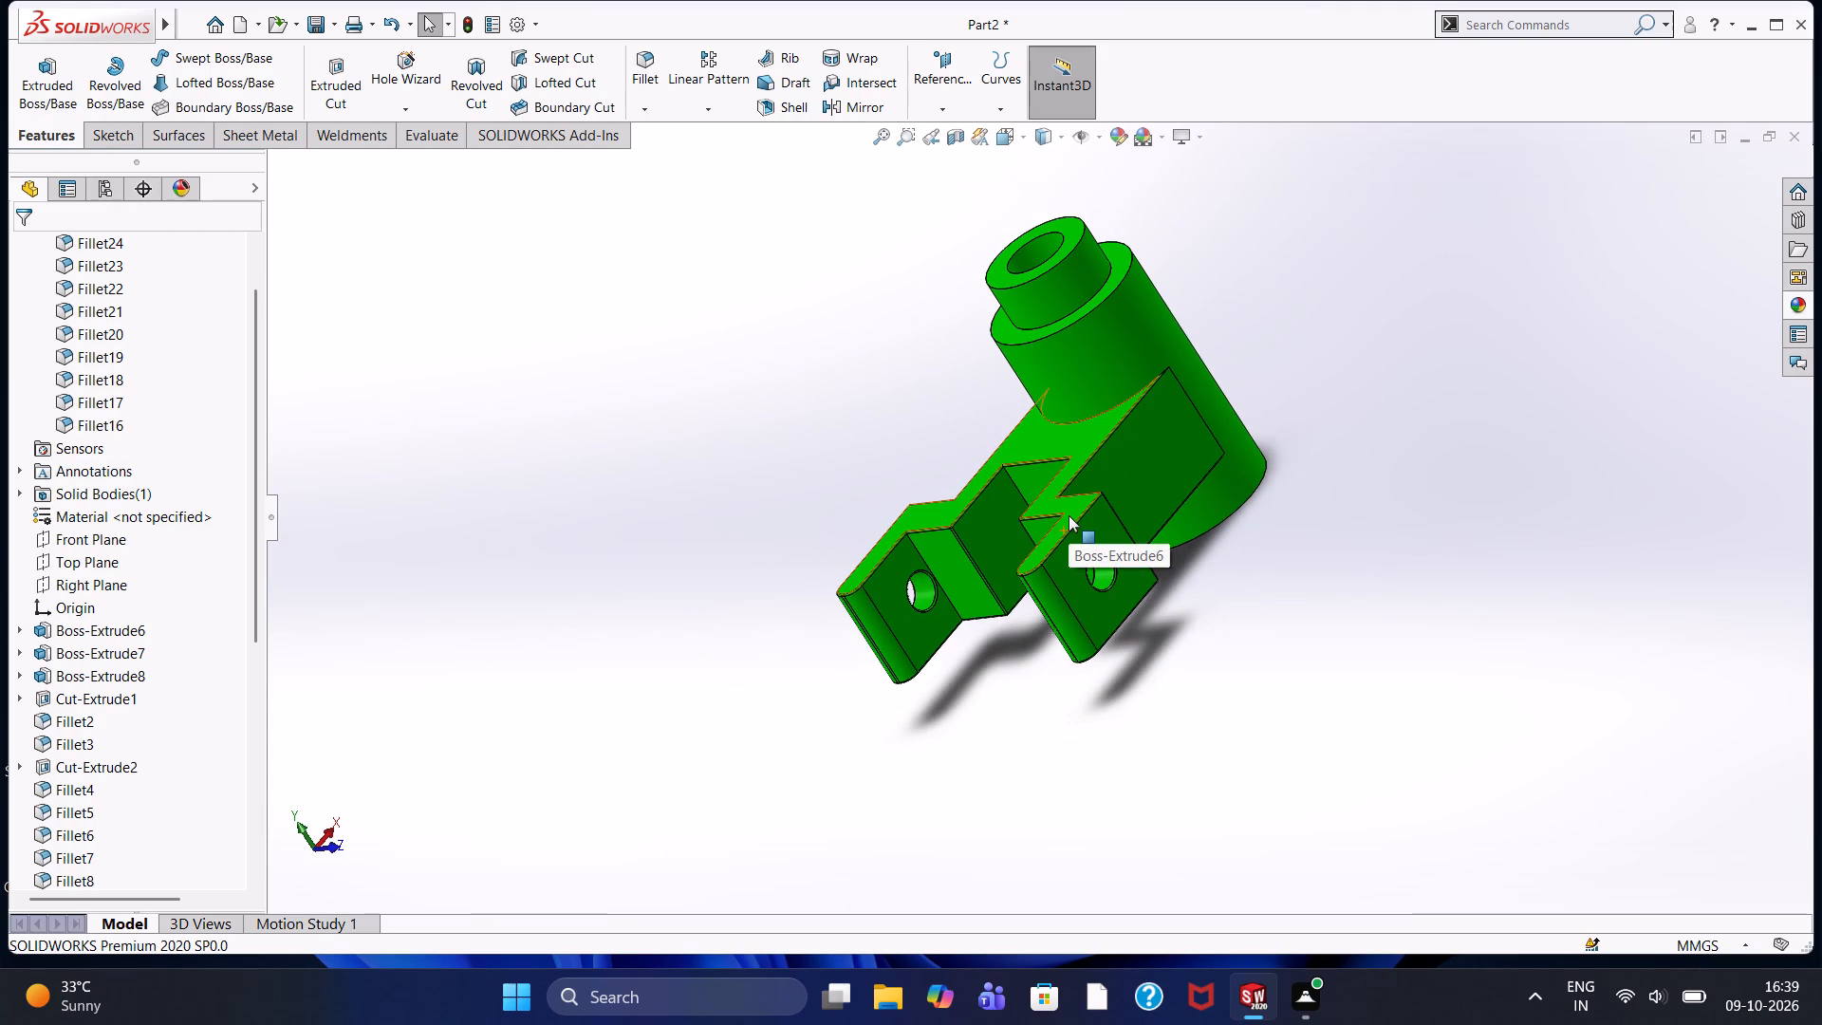
scroll(1069, 514, "up", 1)
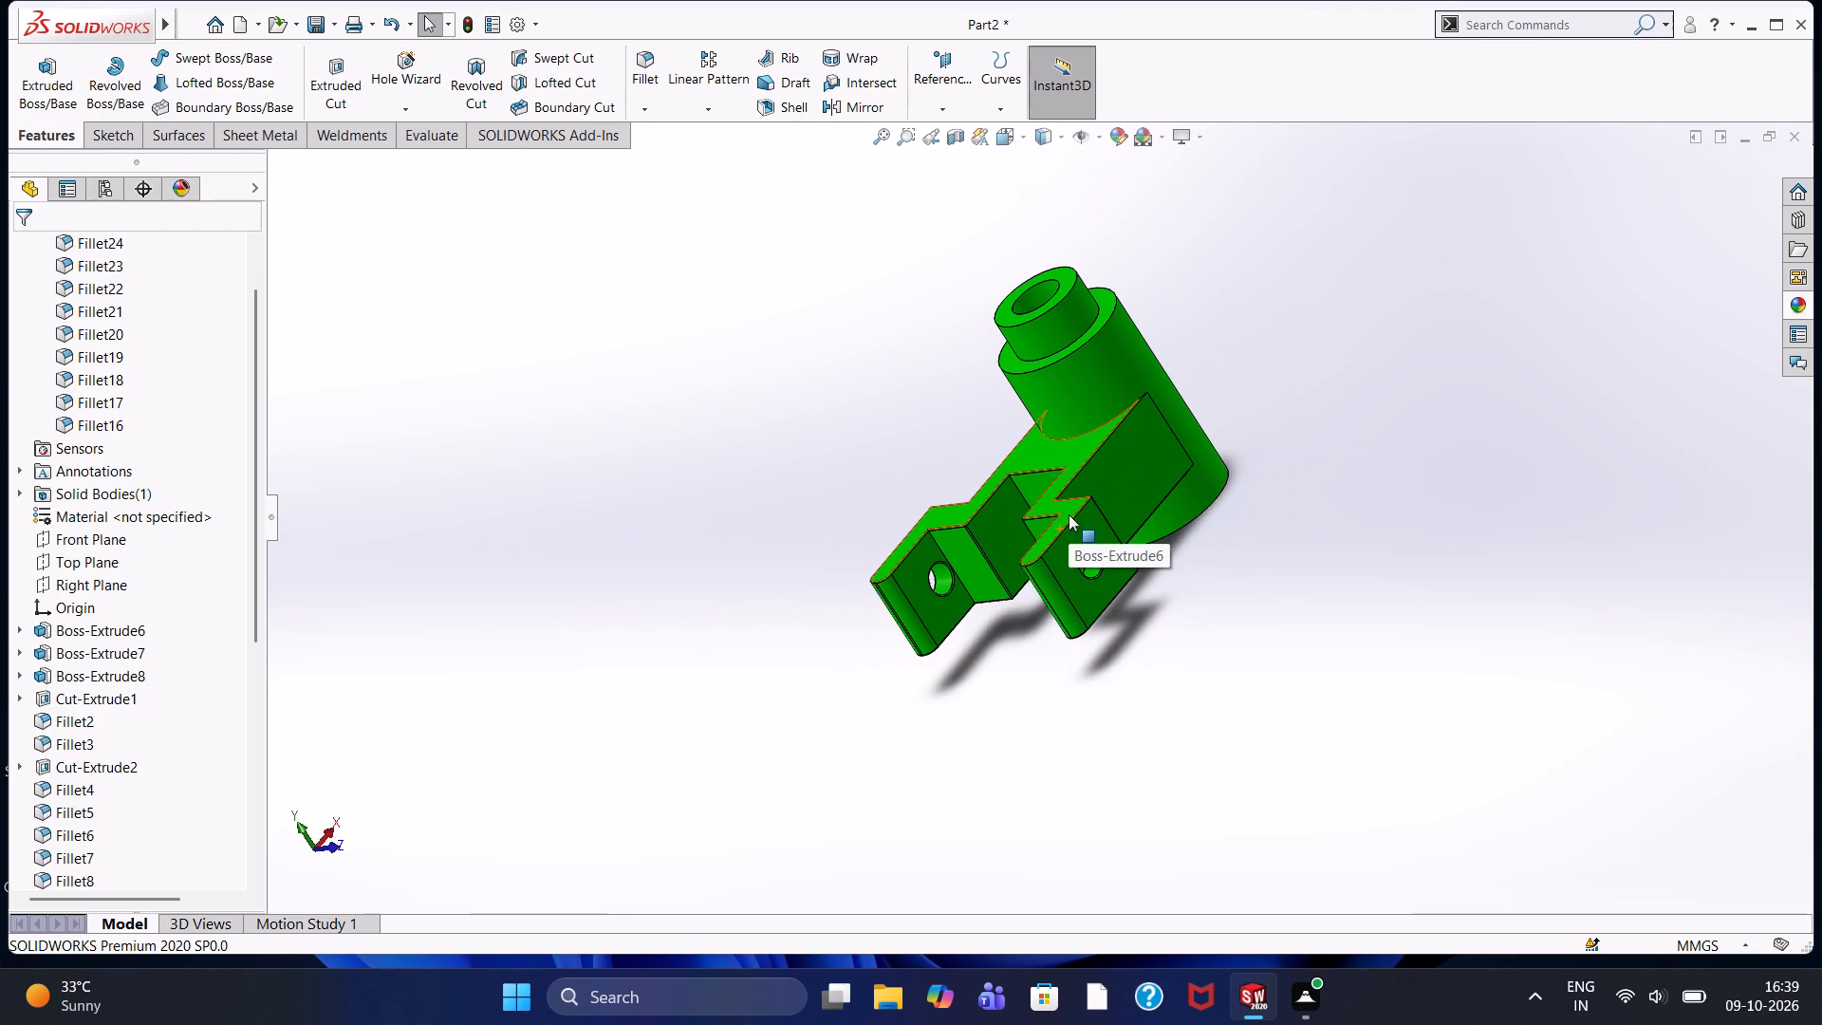
scroll(997, 376, "down", 1)
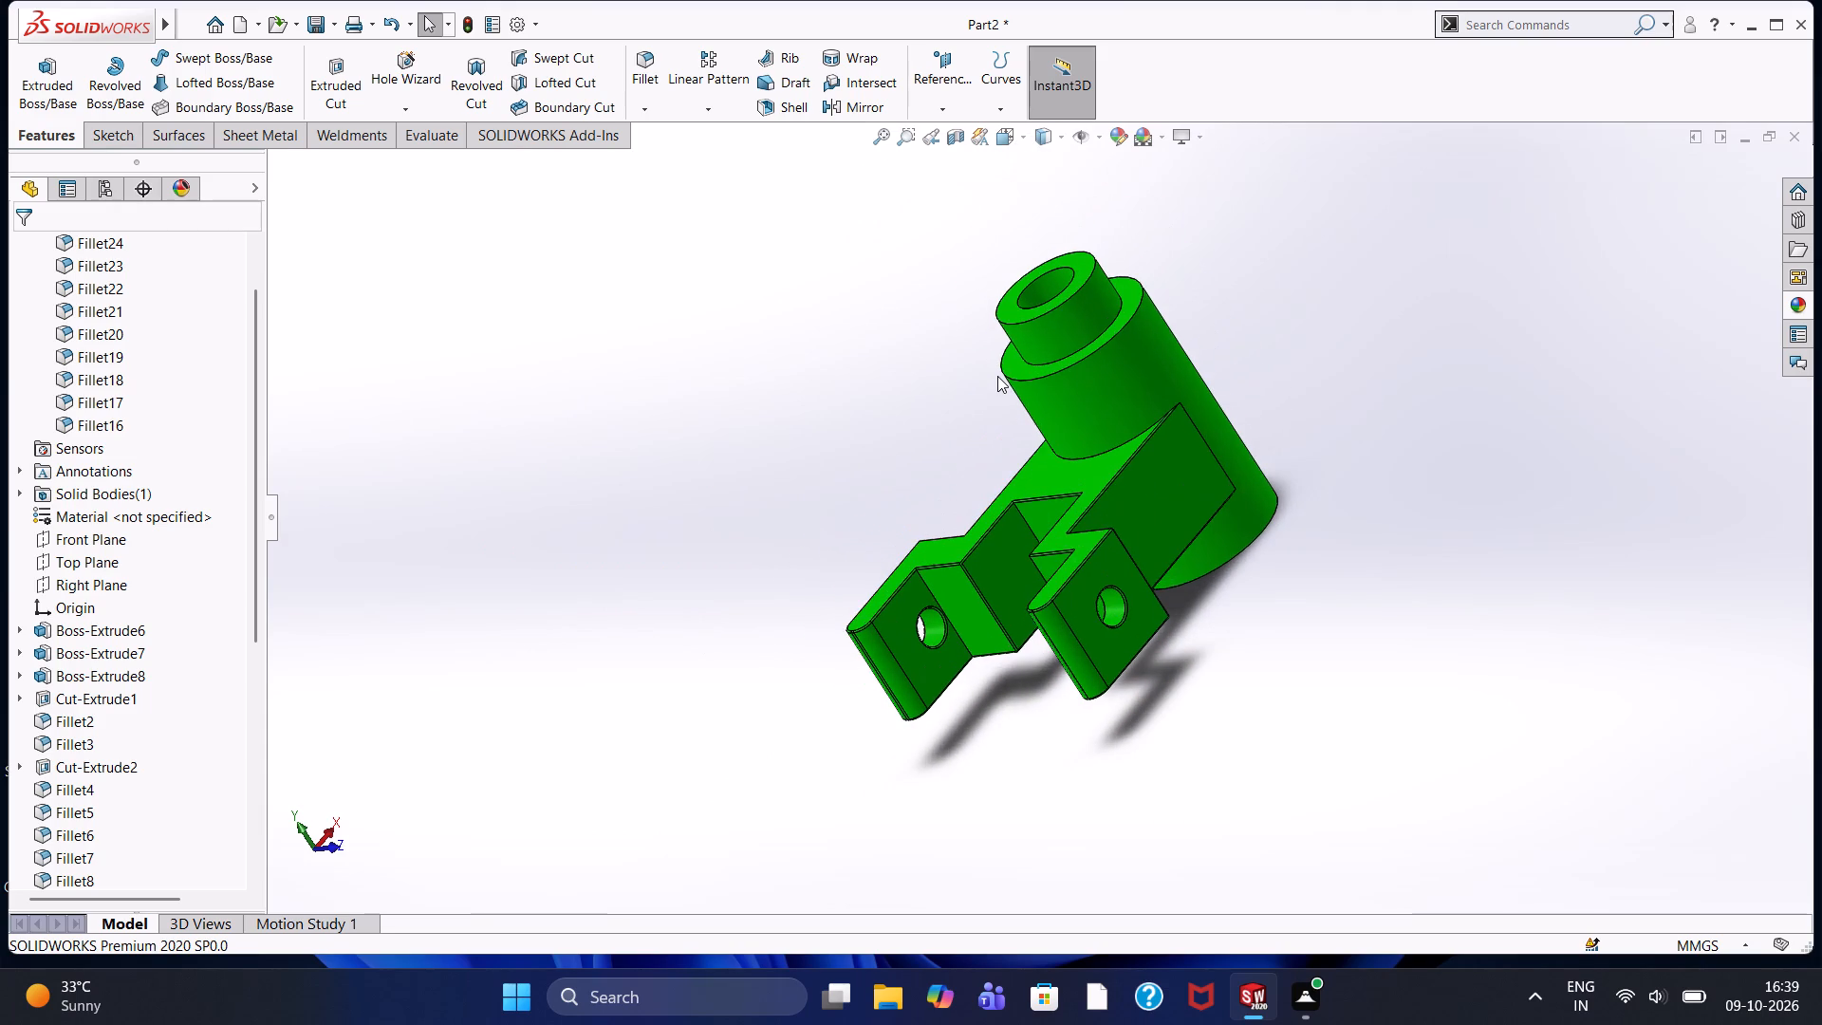
scroll(997, 376, "up", 1)
middle_click_drag(964, 442, 982, 322)
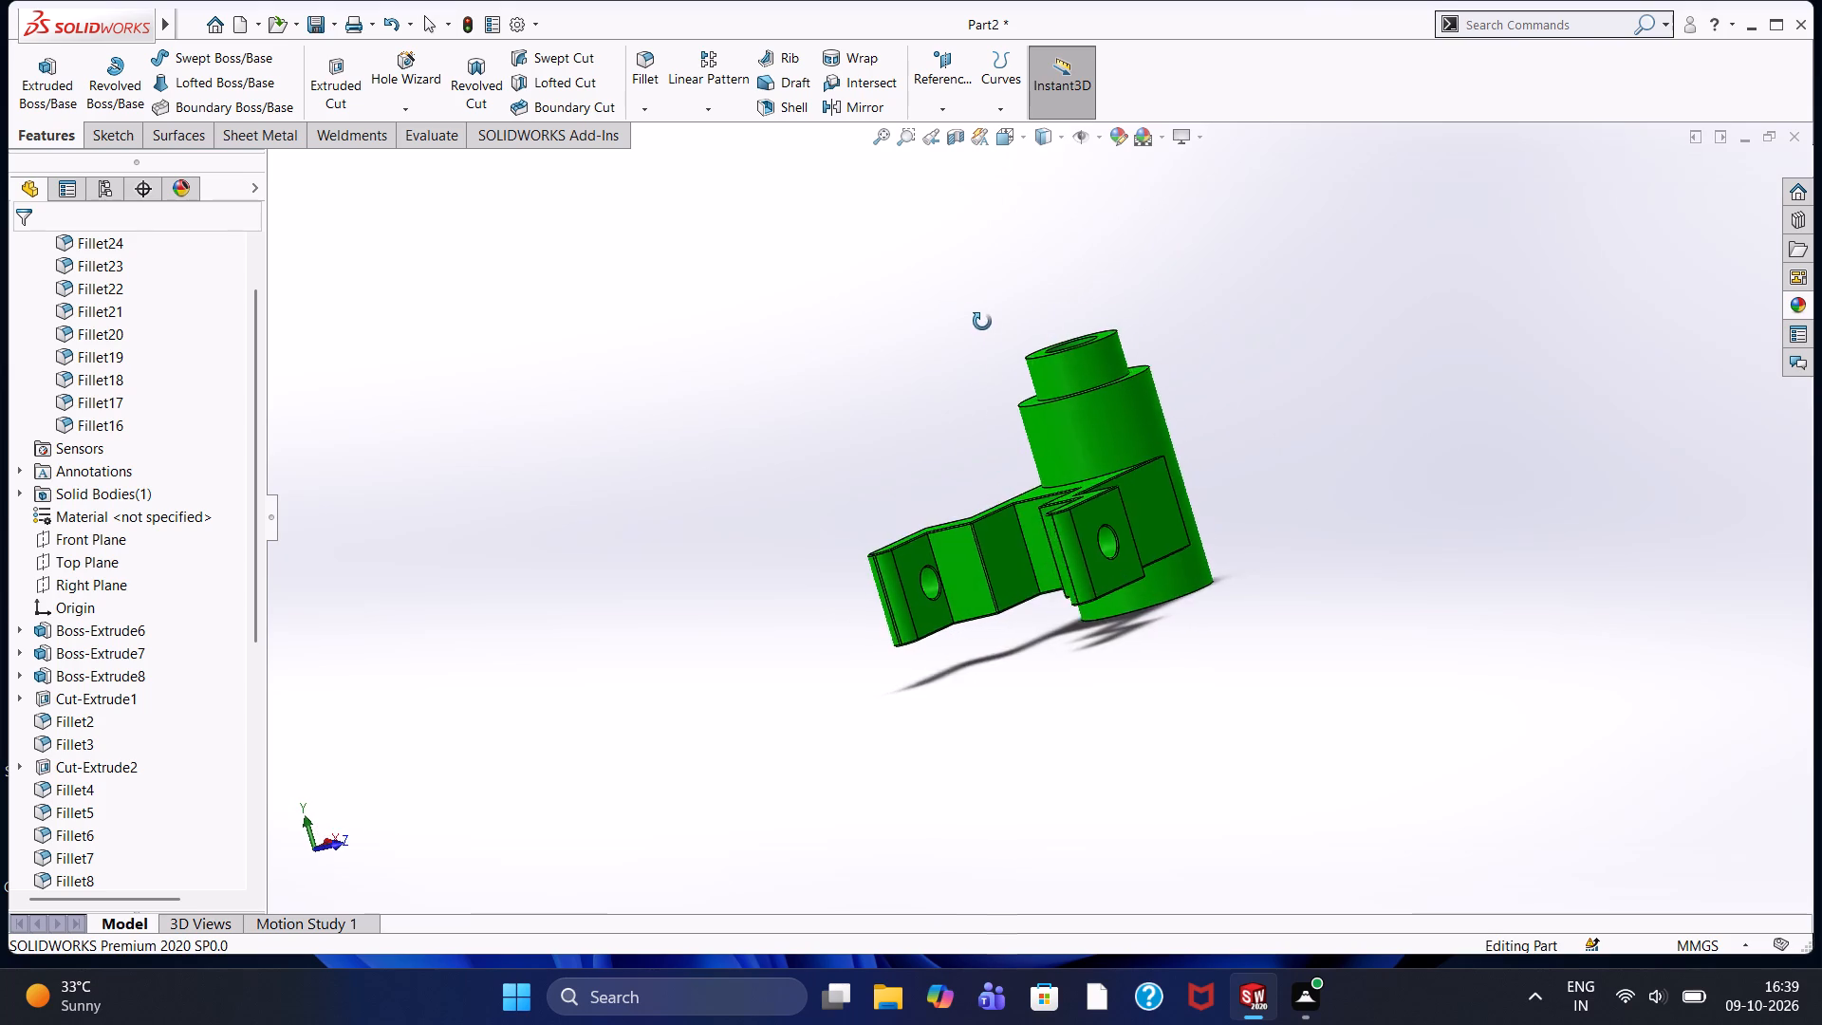
middle_click_drag(982, 322, 1036, 389)
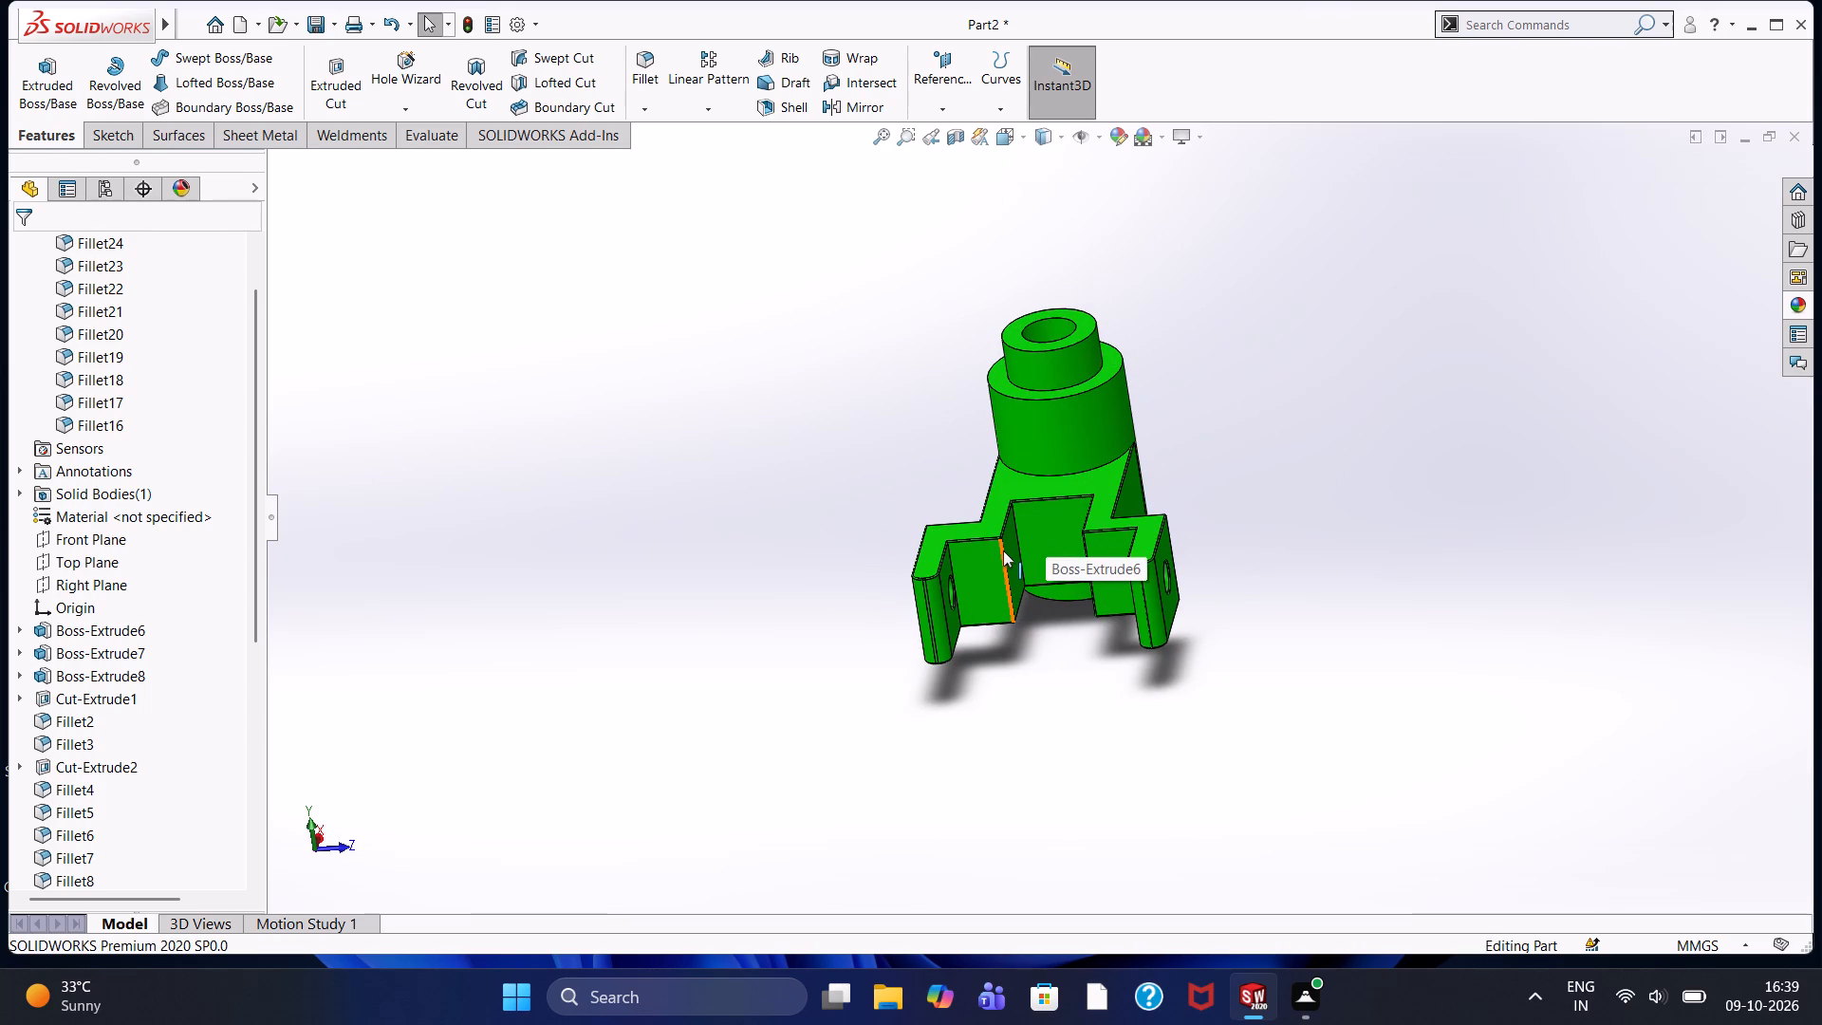
middle_click_drag(914, 440, 810, 477)
scroll(1088, 414, "down", 1)
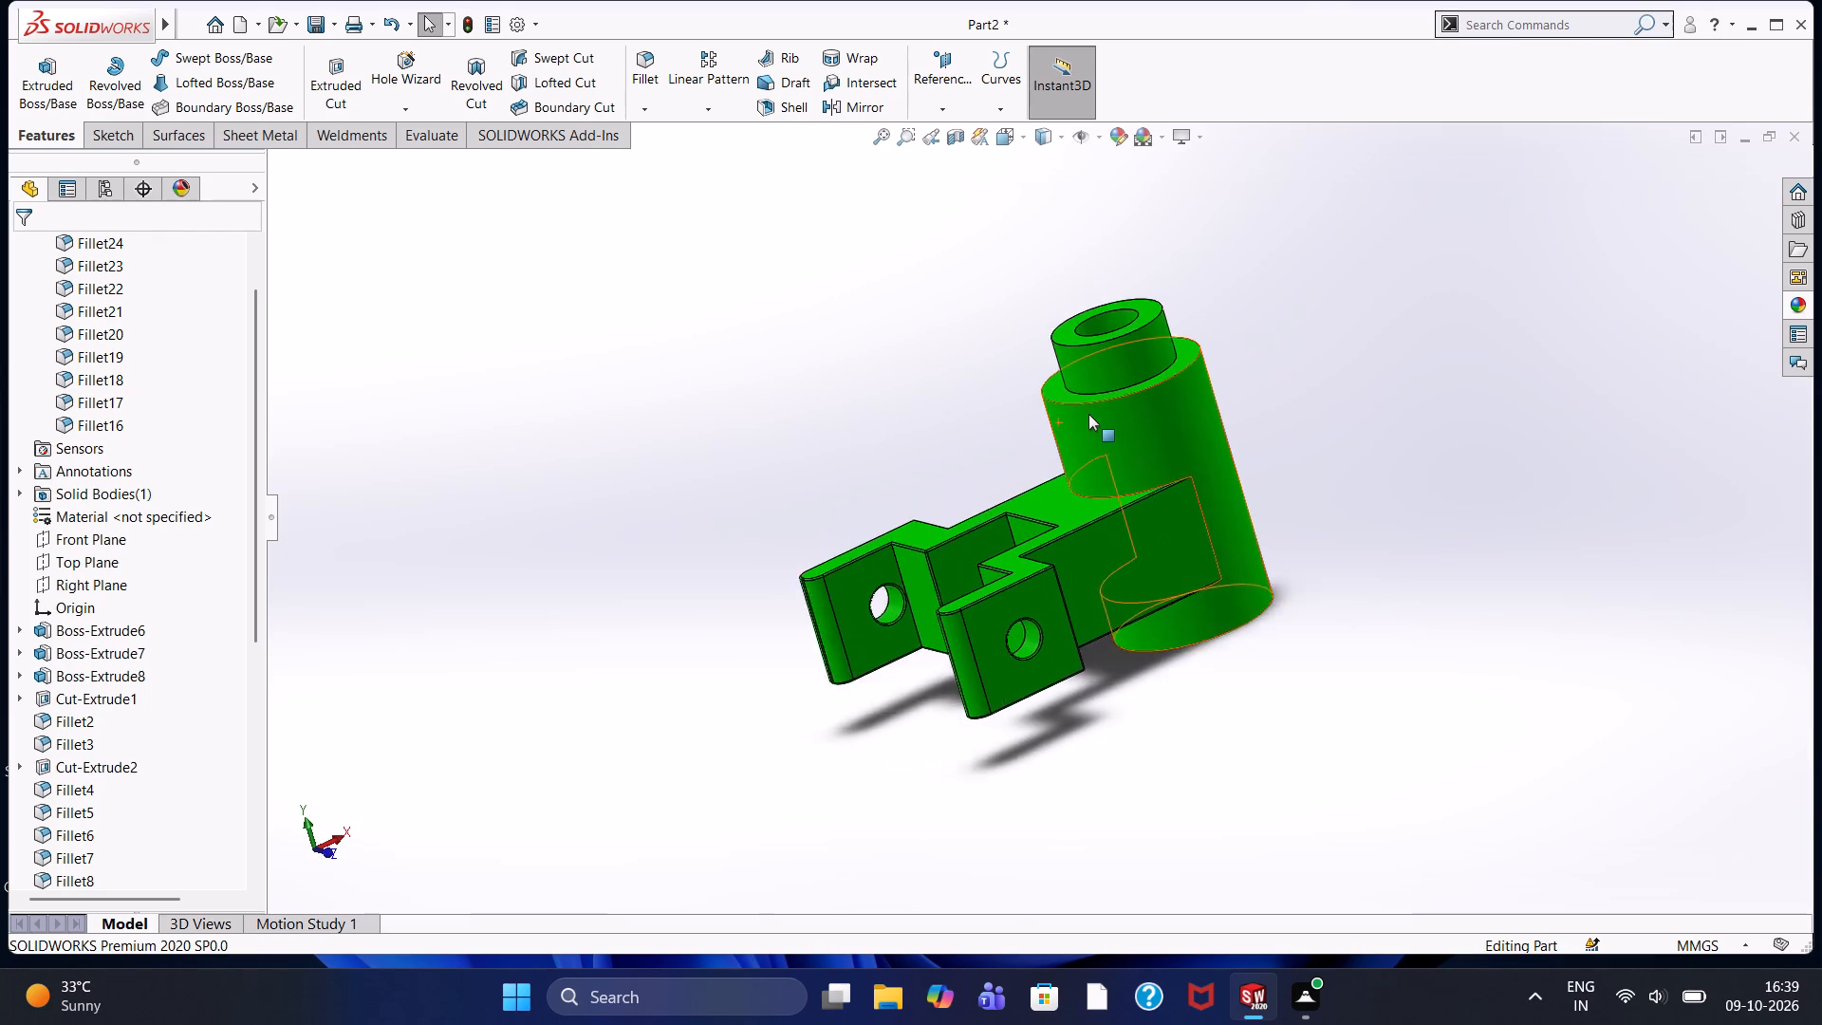
scroll(1088, 414, "down", 2)
scroll(1086, 414, "up", 2)
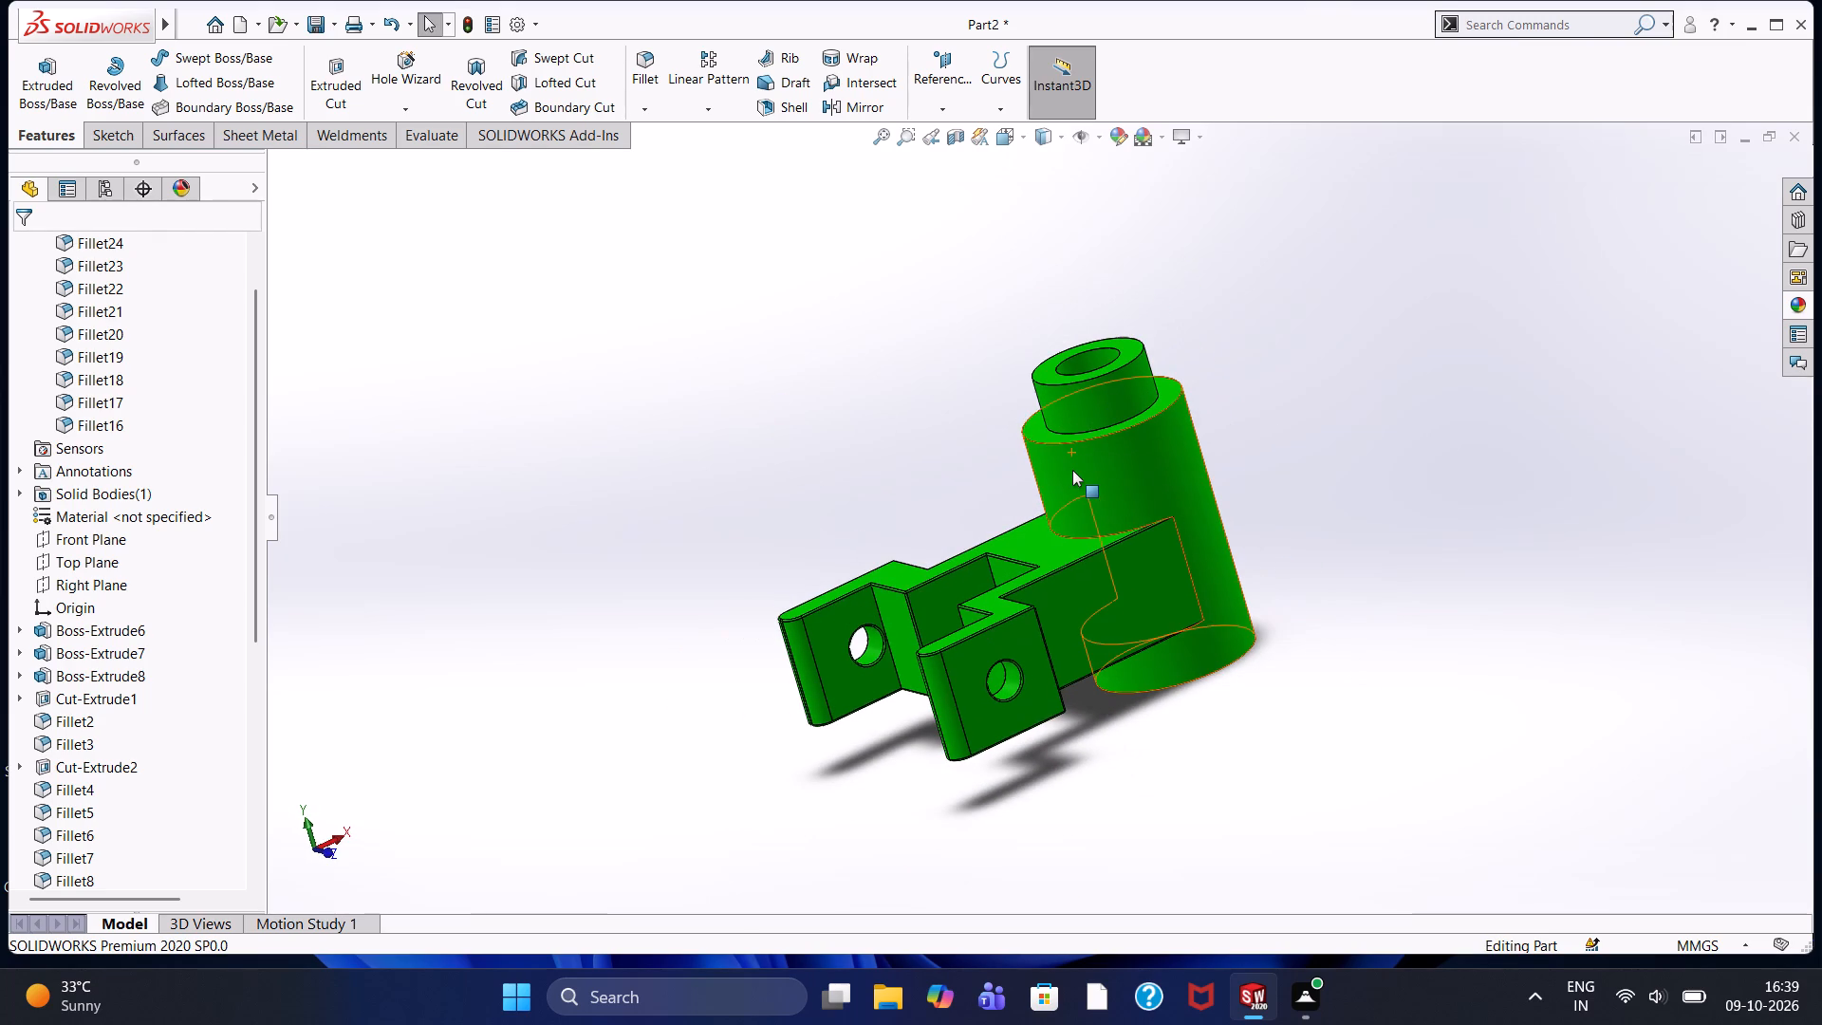
scroll(1072, 470, "down", 1)
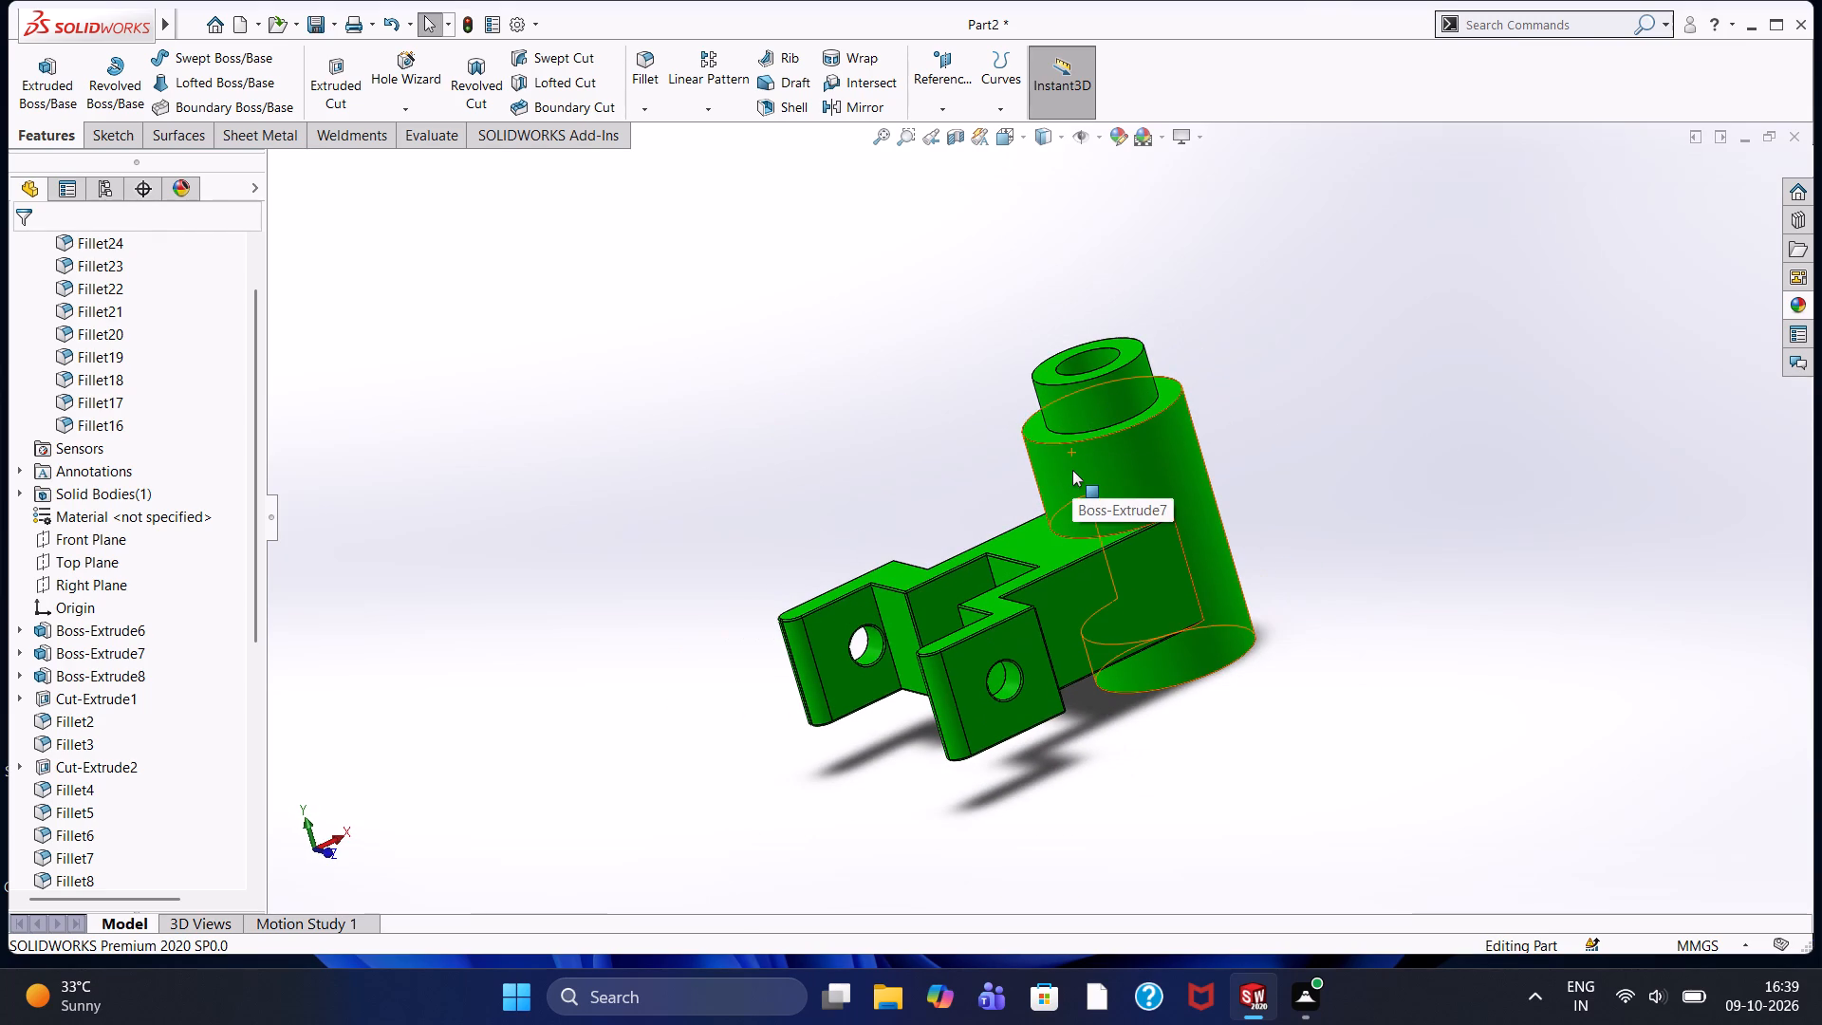
scroll(1072, 470, "down", 1)
scroll(1072, 470, "up", 1)
scroll(1072, 470, "down", 1)
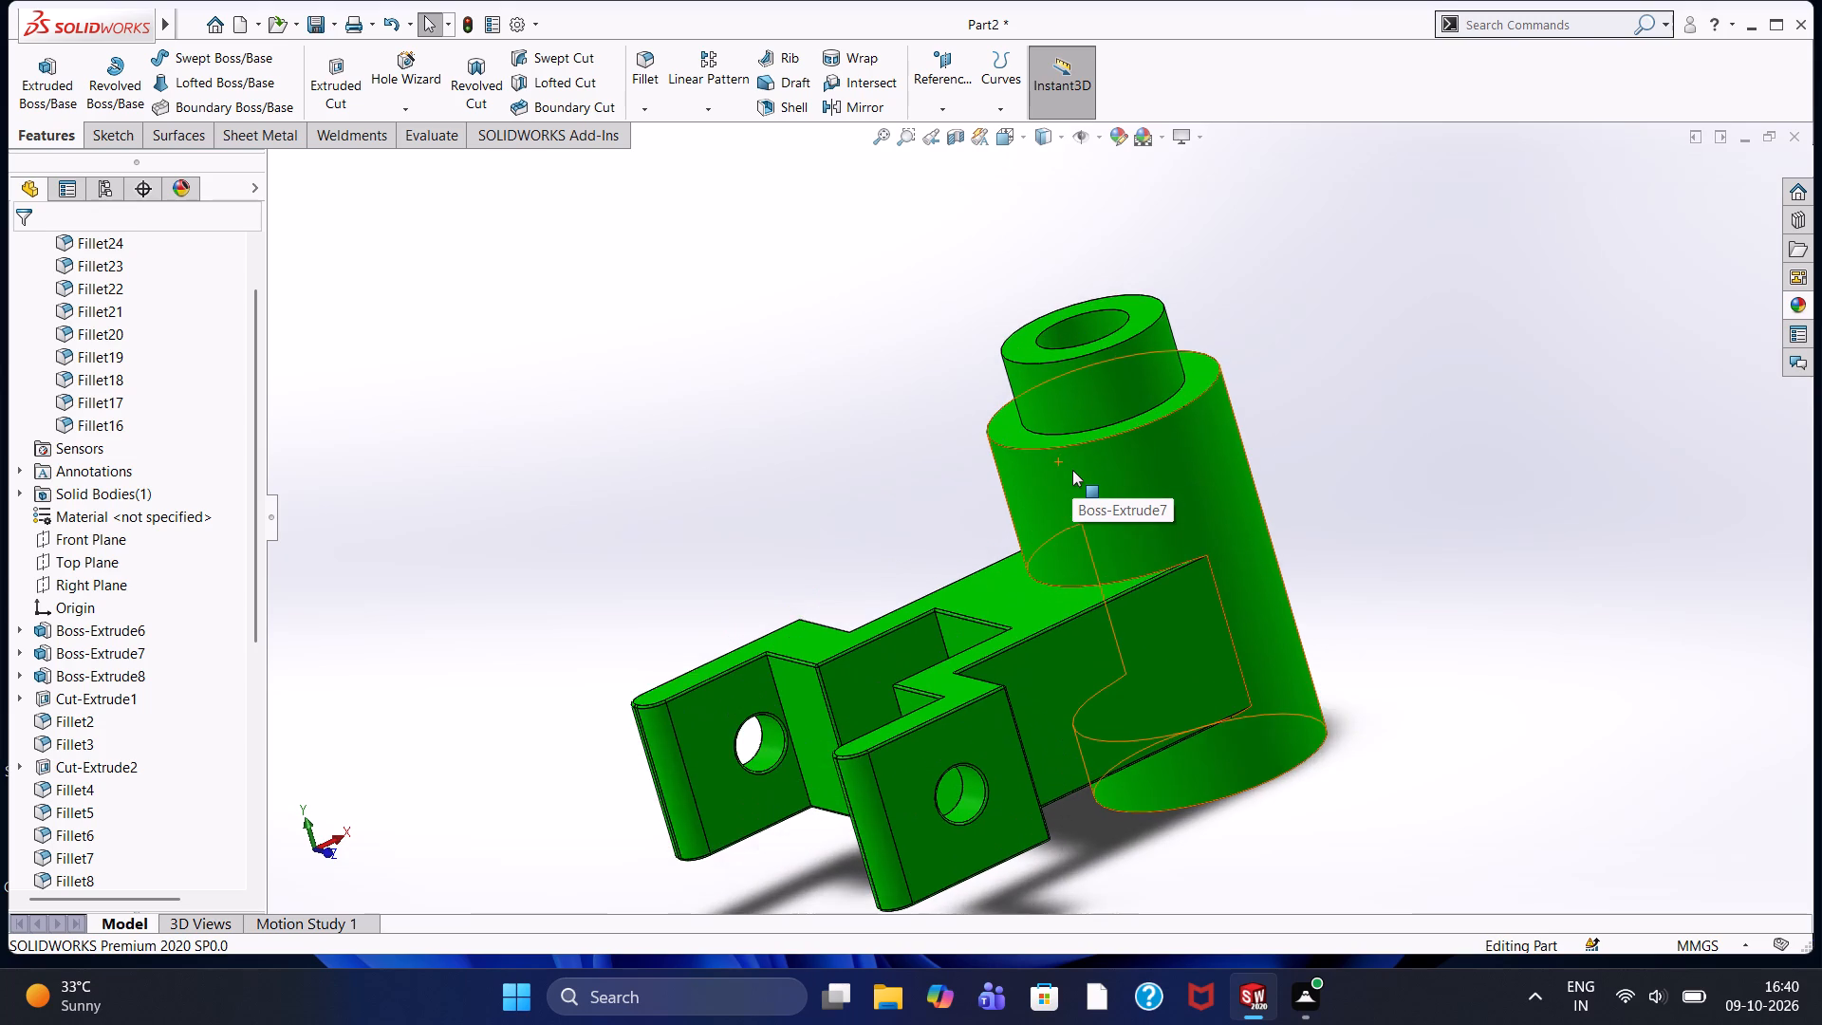
scroll(1072, 470, "up", 1)
scroll(1072, 470, "down", 1)
scroll(1072, 470, "up", 1)
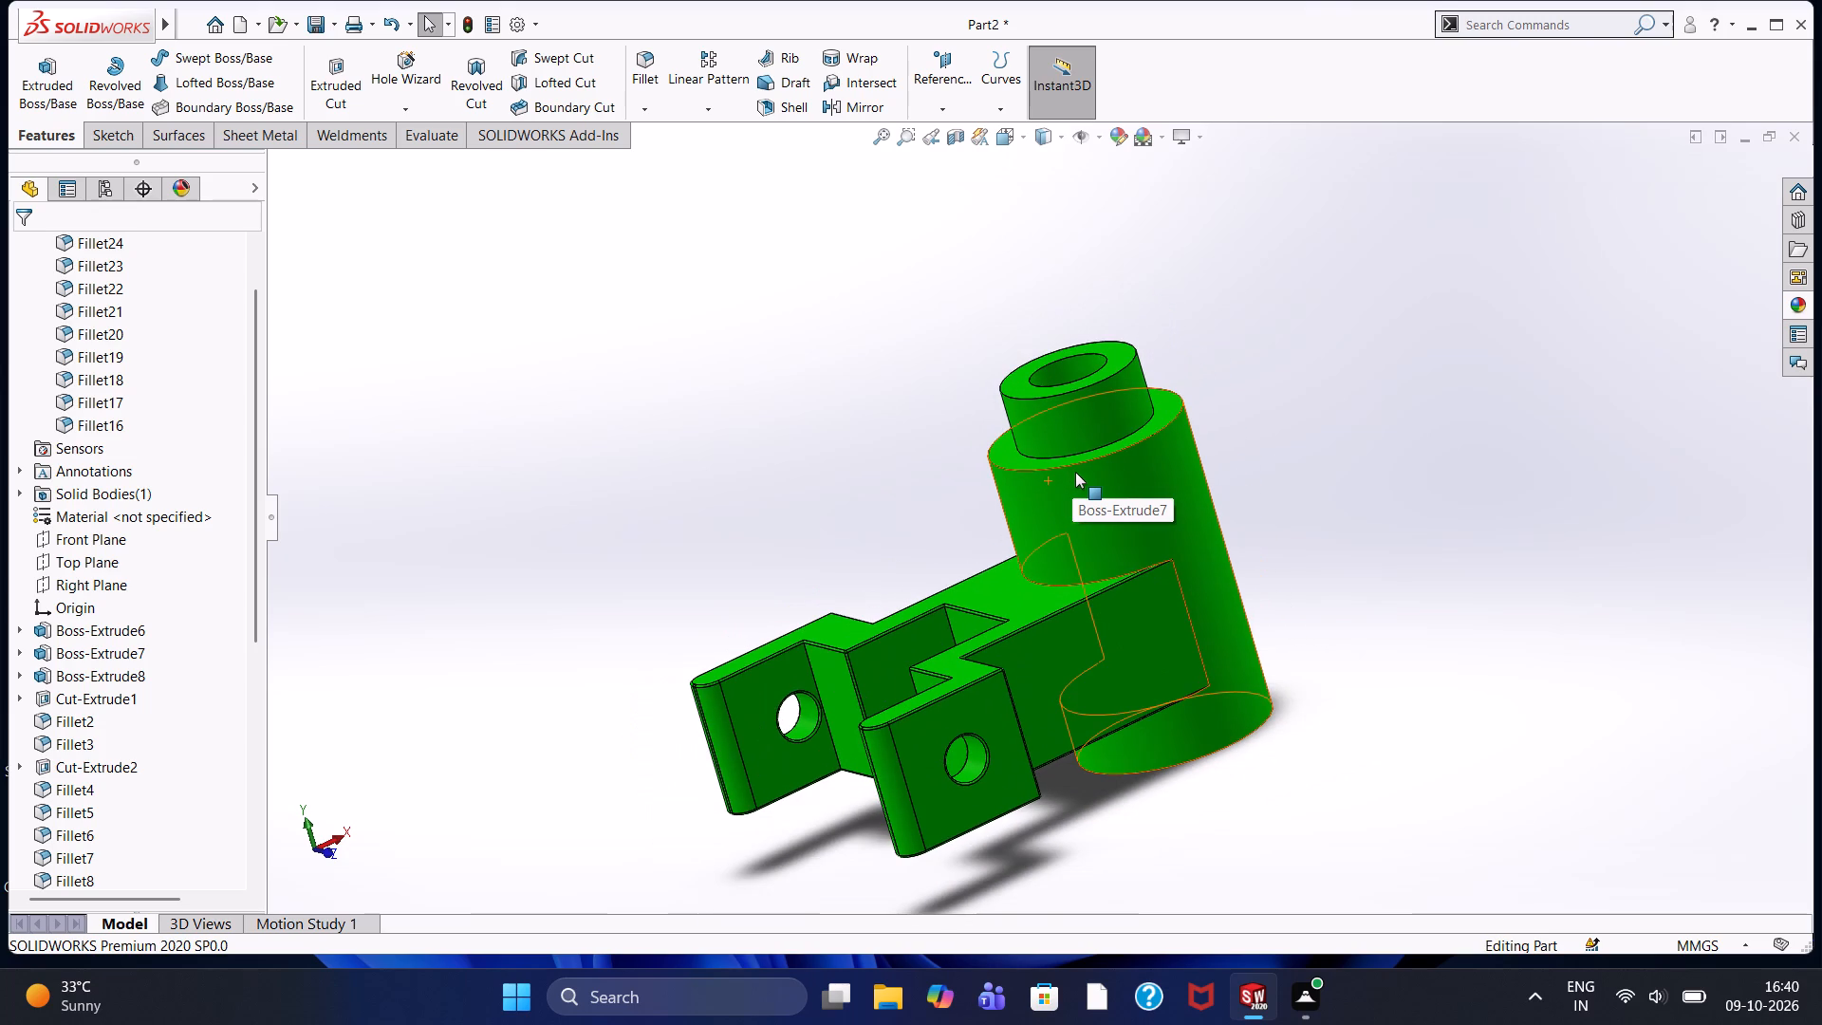
scroll(1075, 472, "down", 1)
scroll(1075, 472, "up", 2)
scroll(1075, 472, "down", 1)
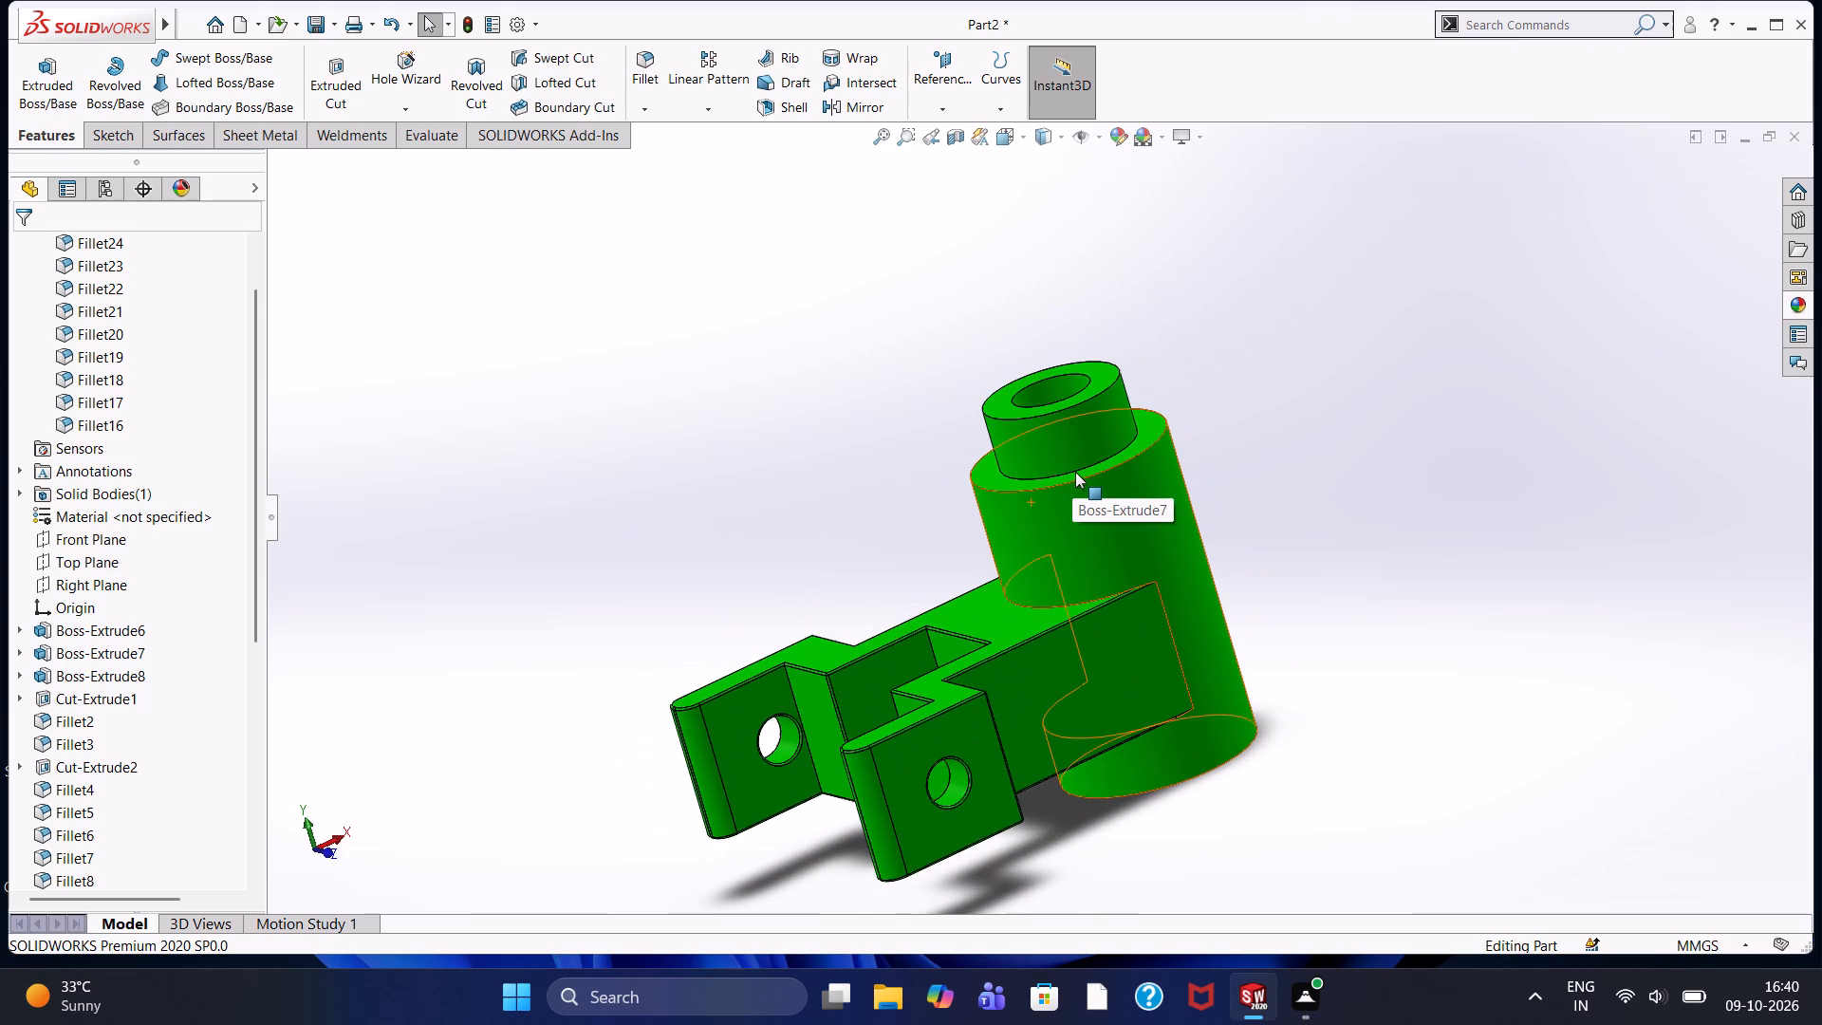
scroll(1072, 604, "down", 2)
scroll(1072, 604, "up", 2)
scroll(1047, 682, "up", 2)
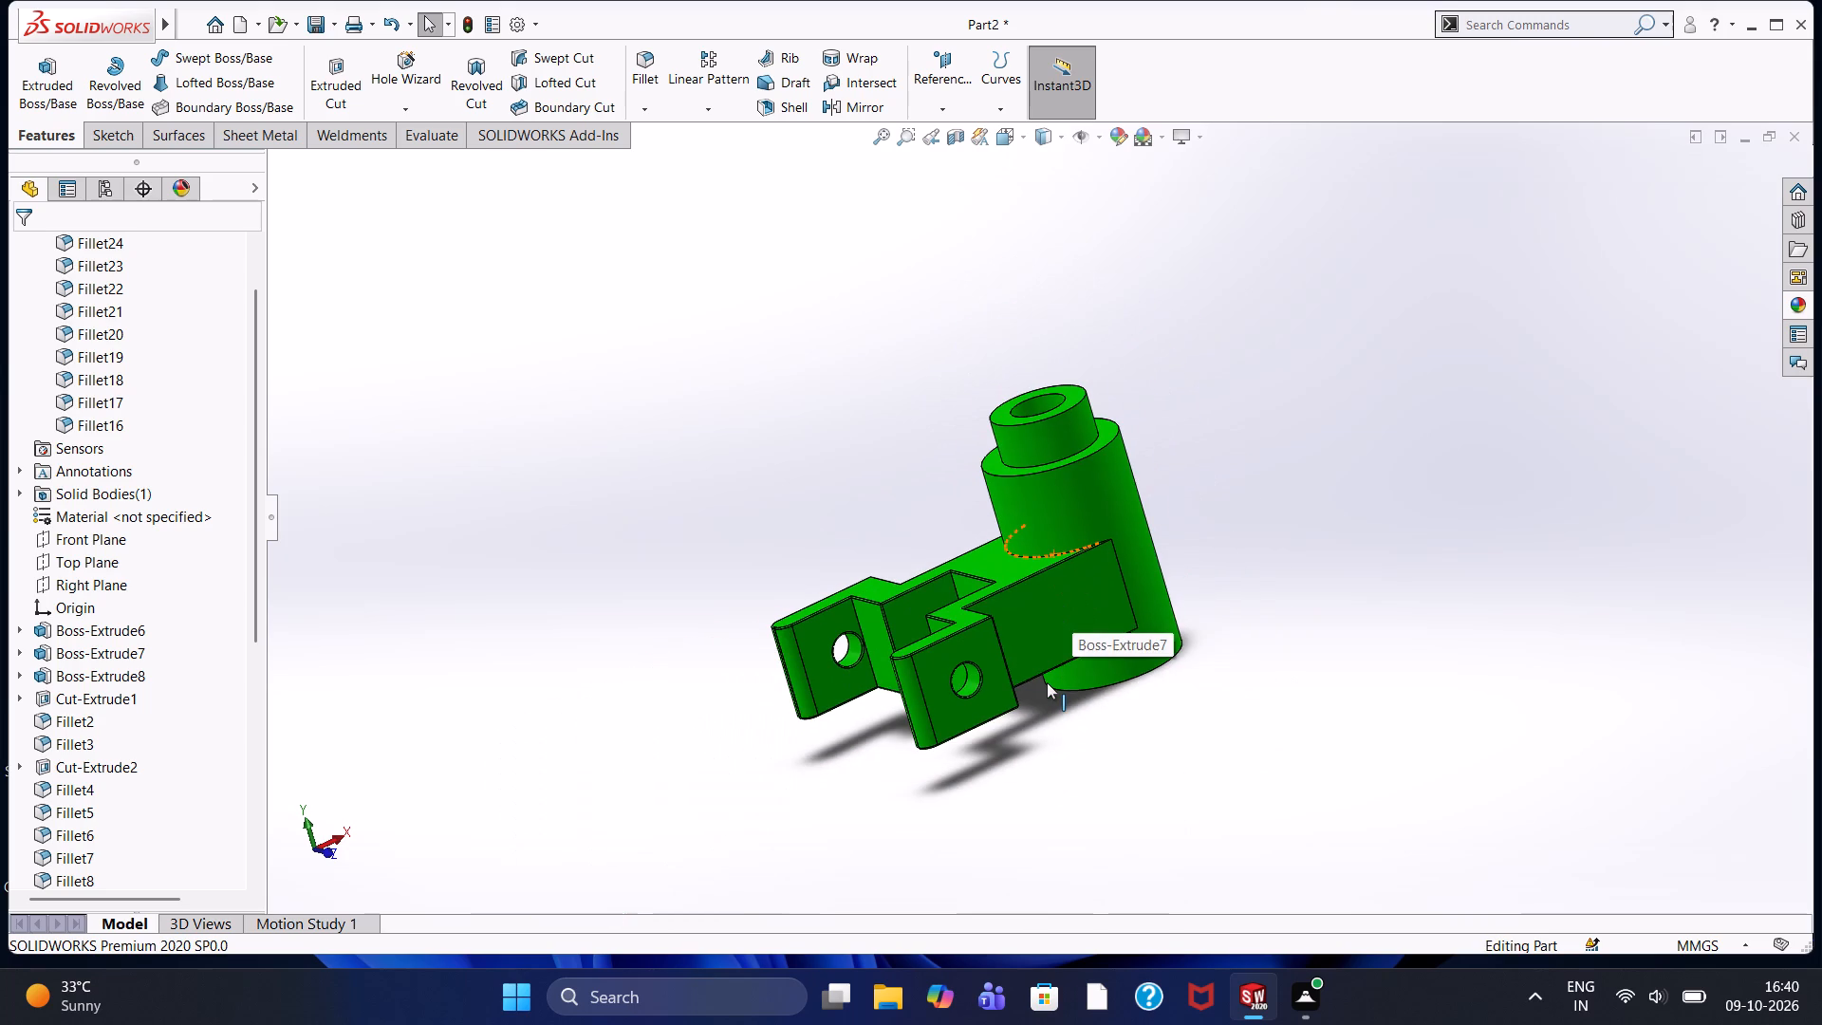
scroll(1047, 682, "down", 2)
scroll(999, 523, "down", 1)
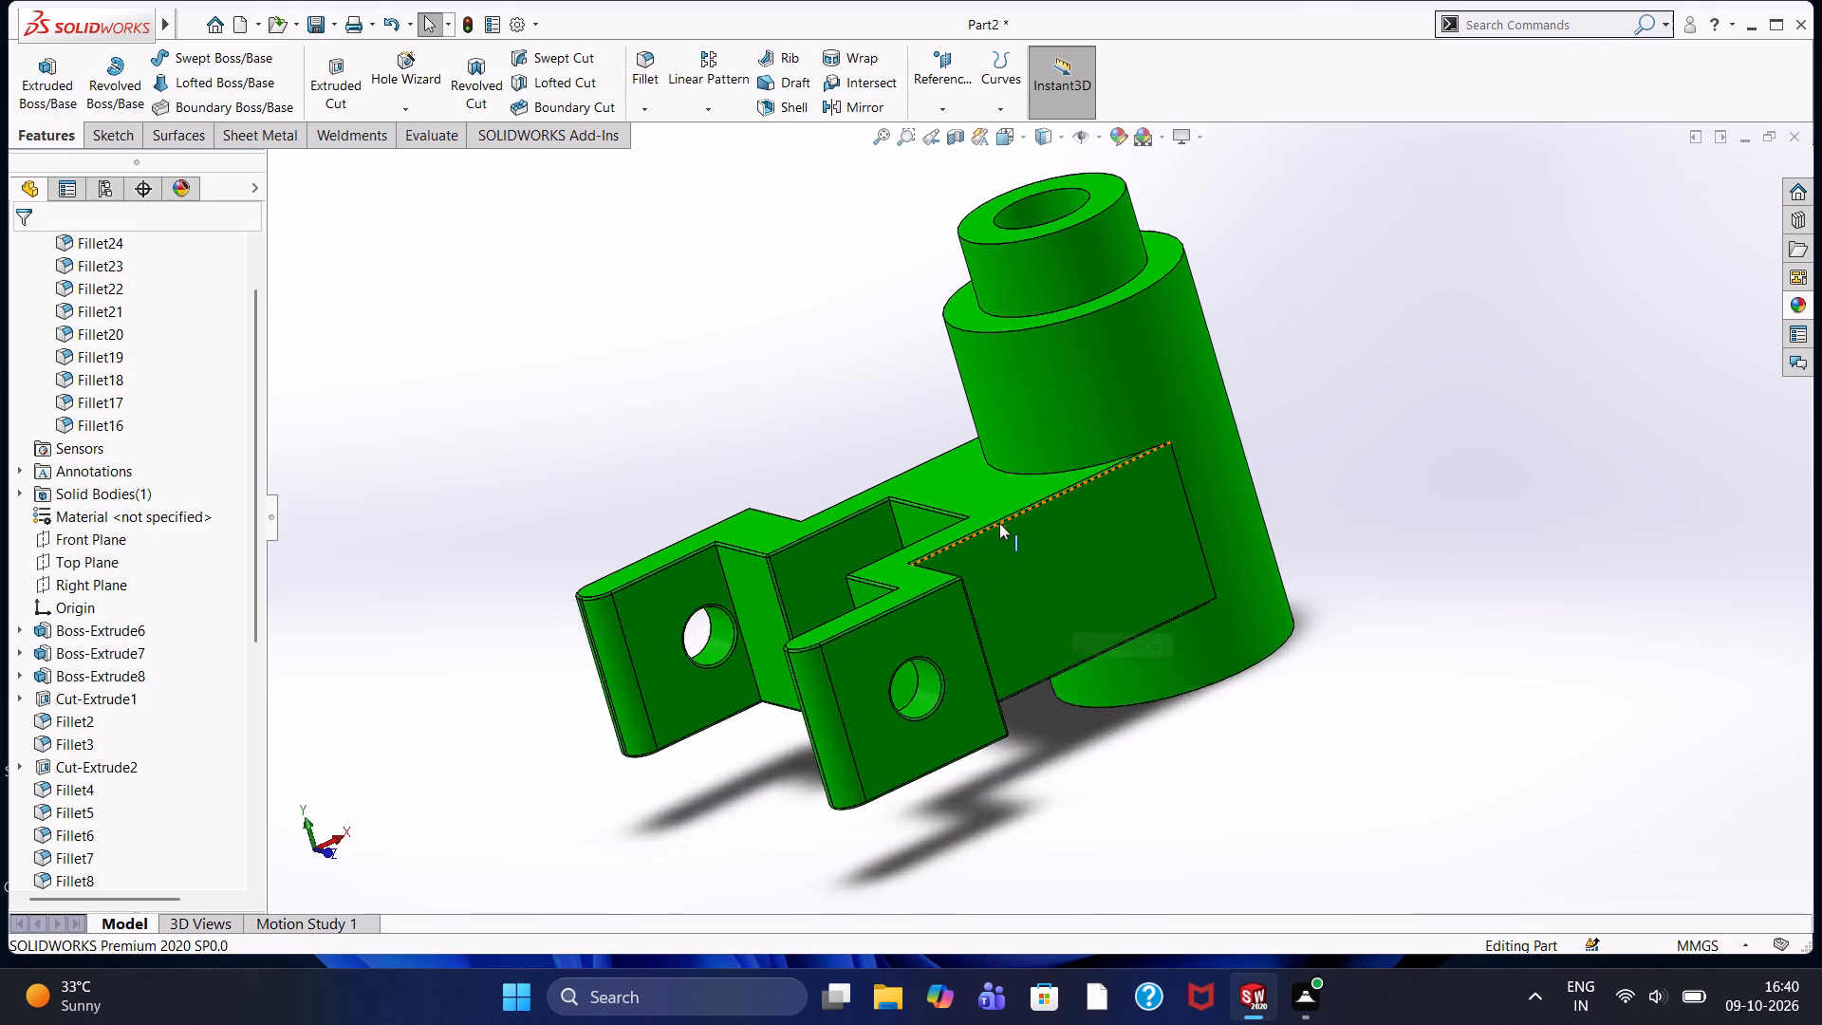
scroll(999, 523, "down", 1)
scroll(999, 523, "up", 2)
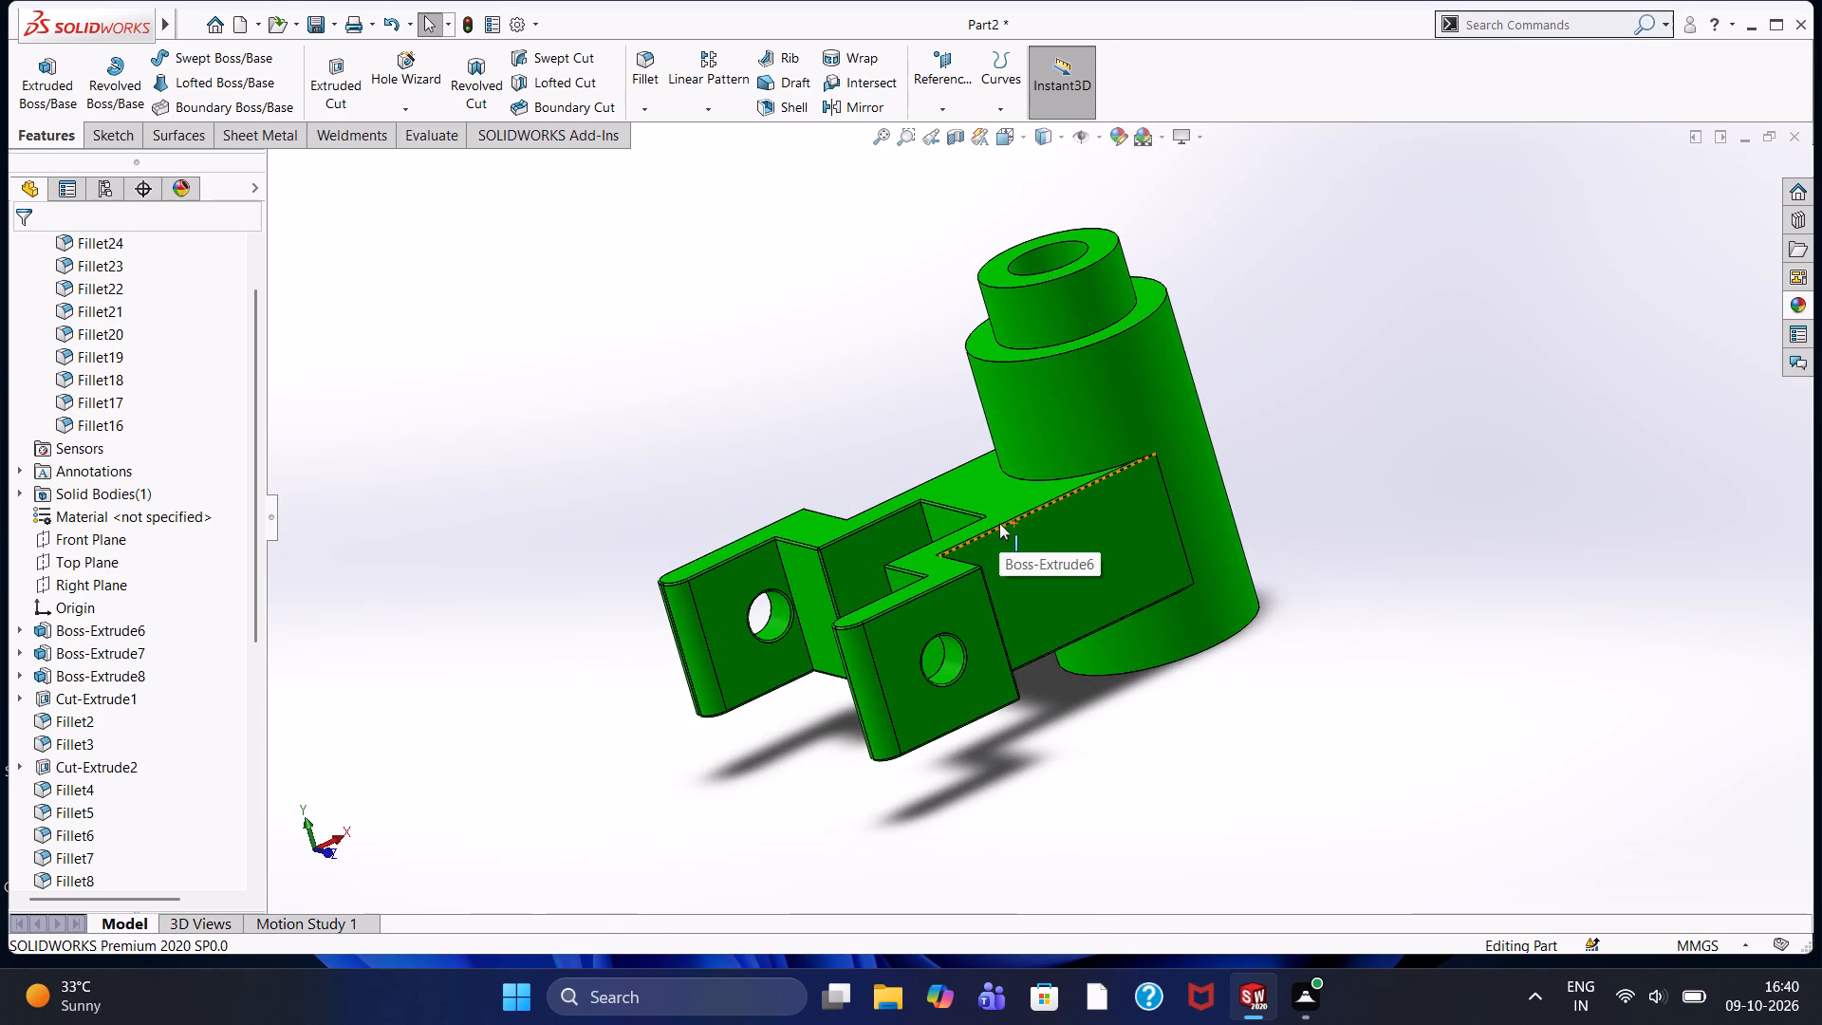
Fillet the outer top edge of the large cylinder, below the smaller boss, with a 0.5 mm radius.
middle_click_drag(892, 356, 932, 419)
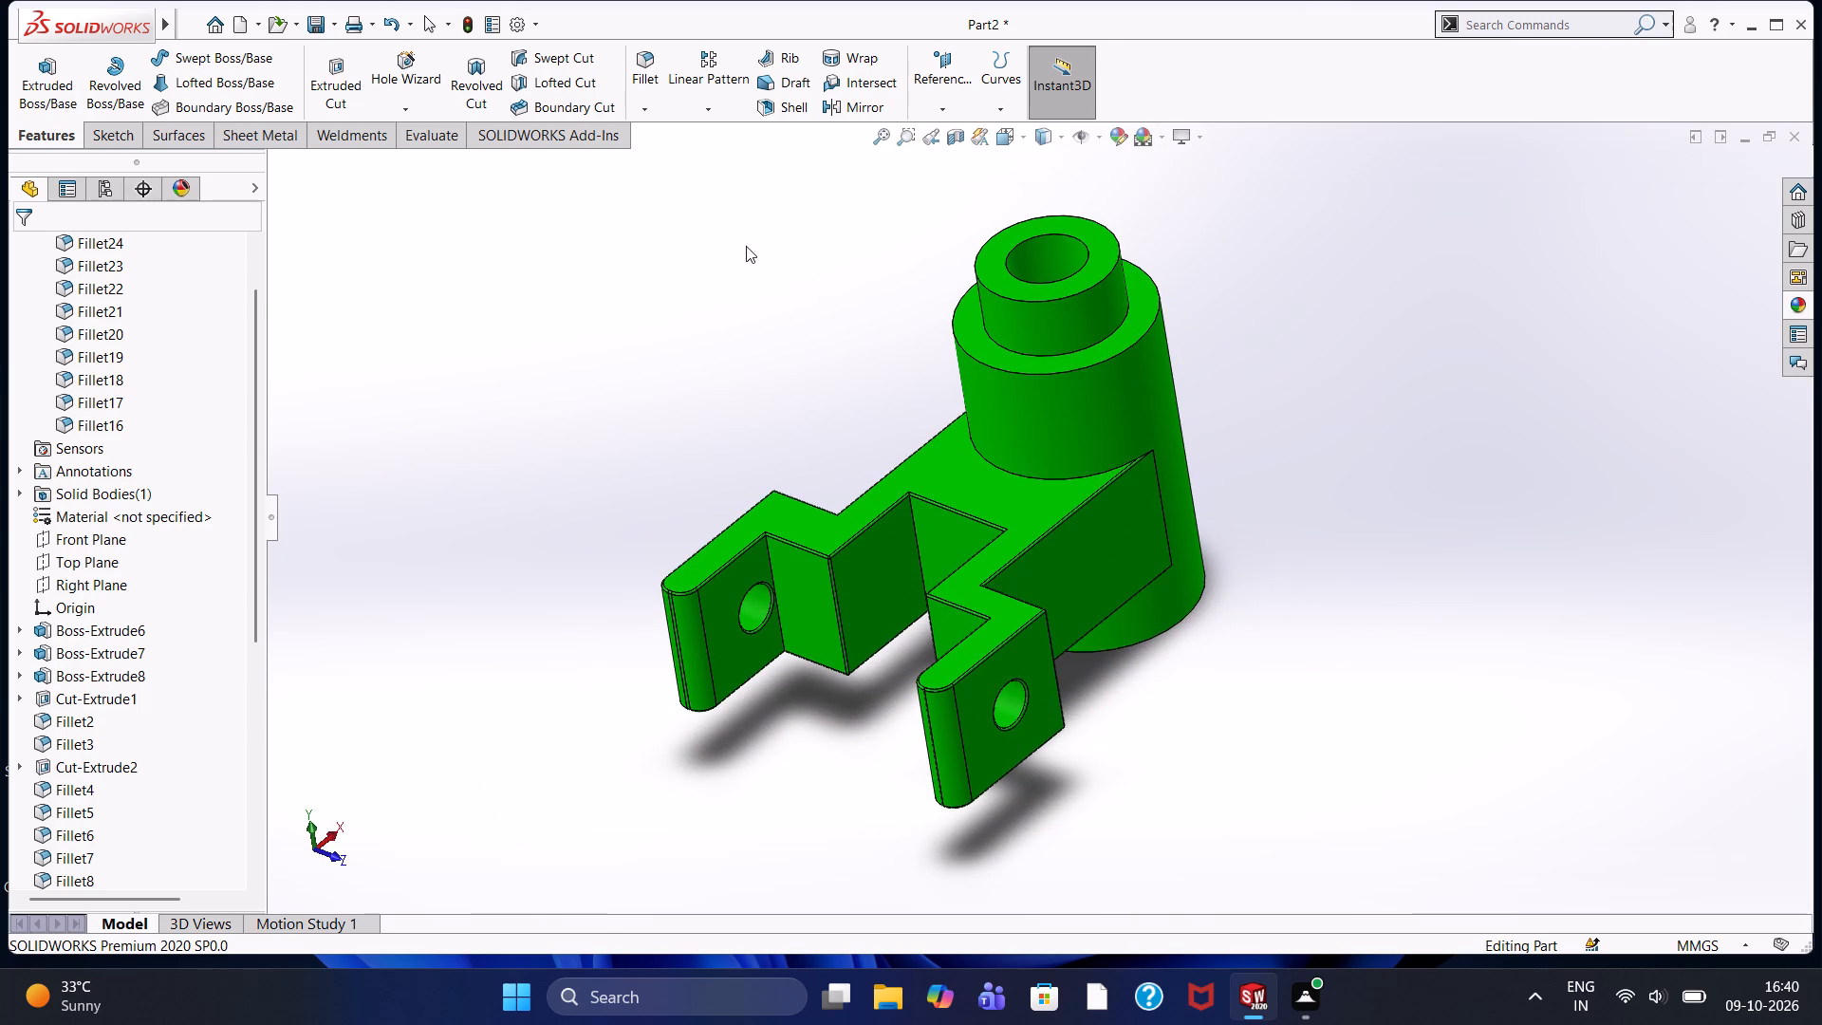
left_click(644, 62)
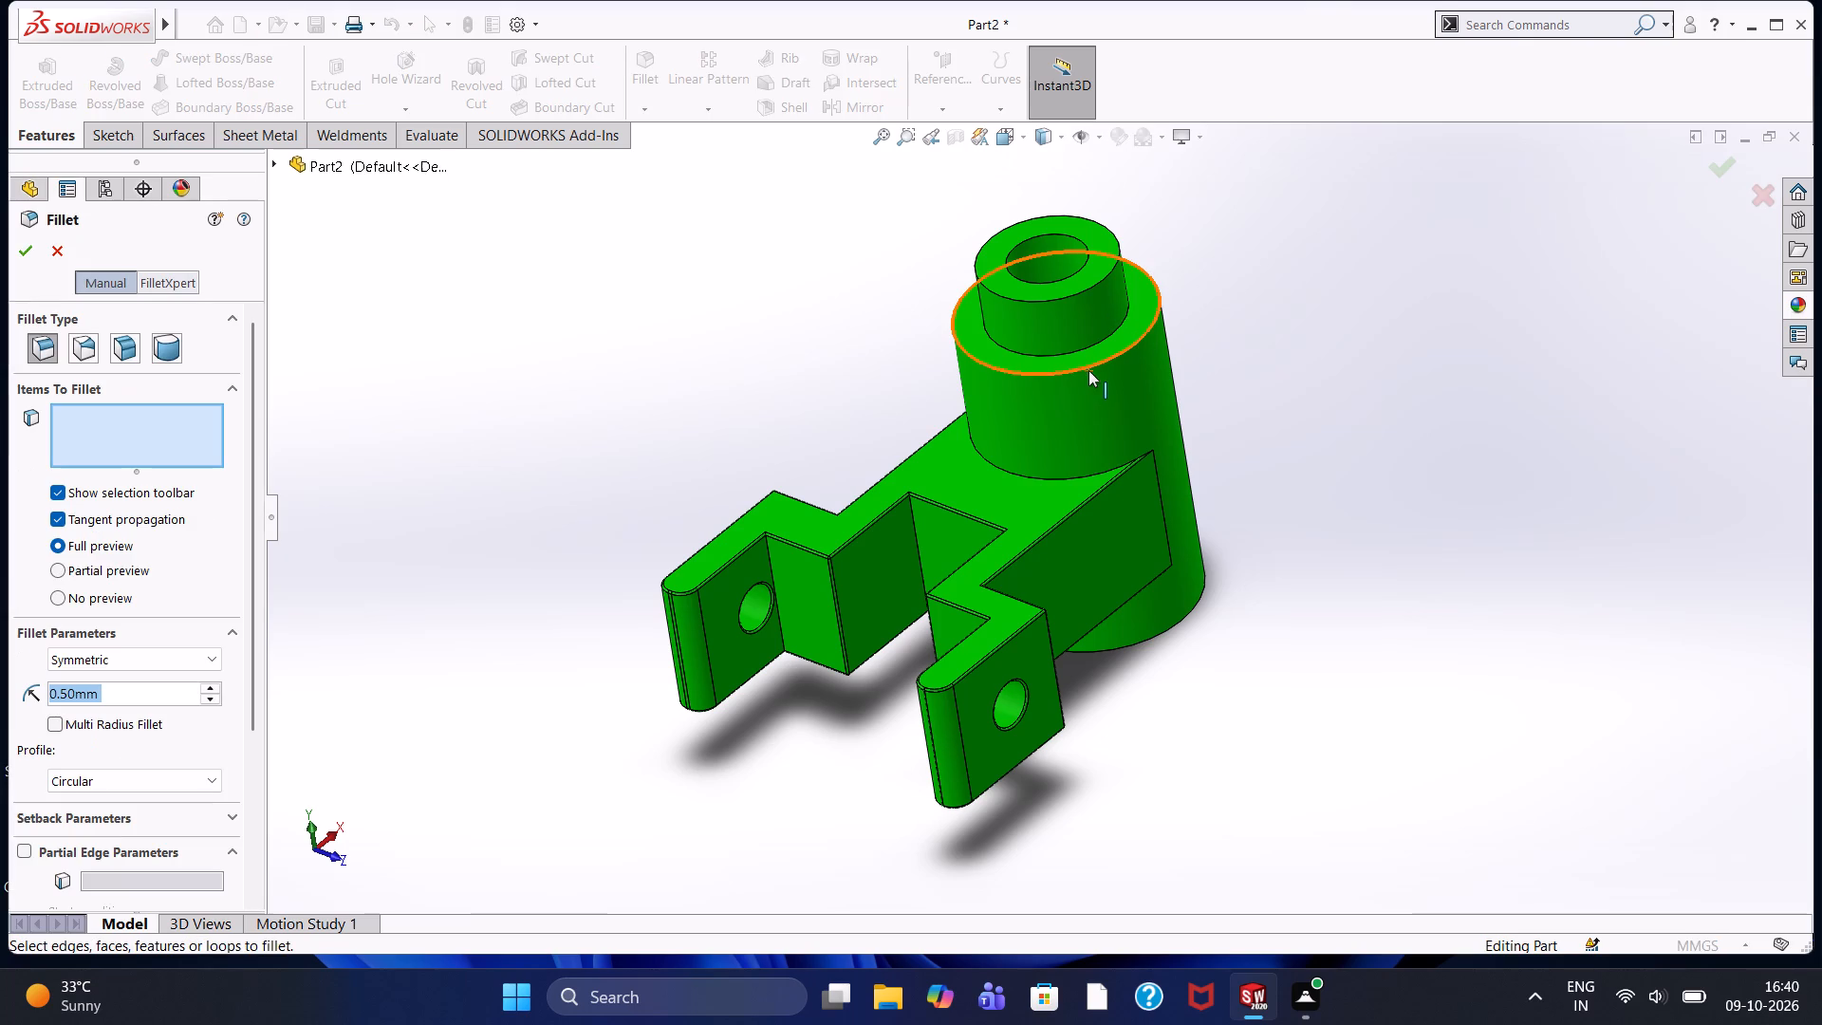
left_click(1088, 367)
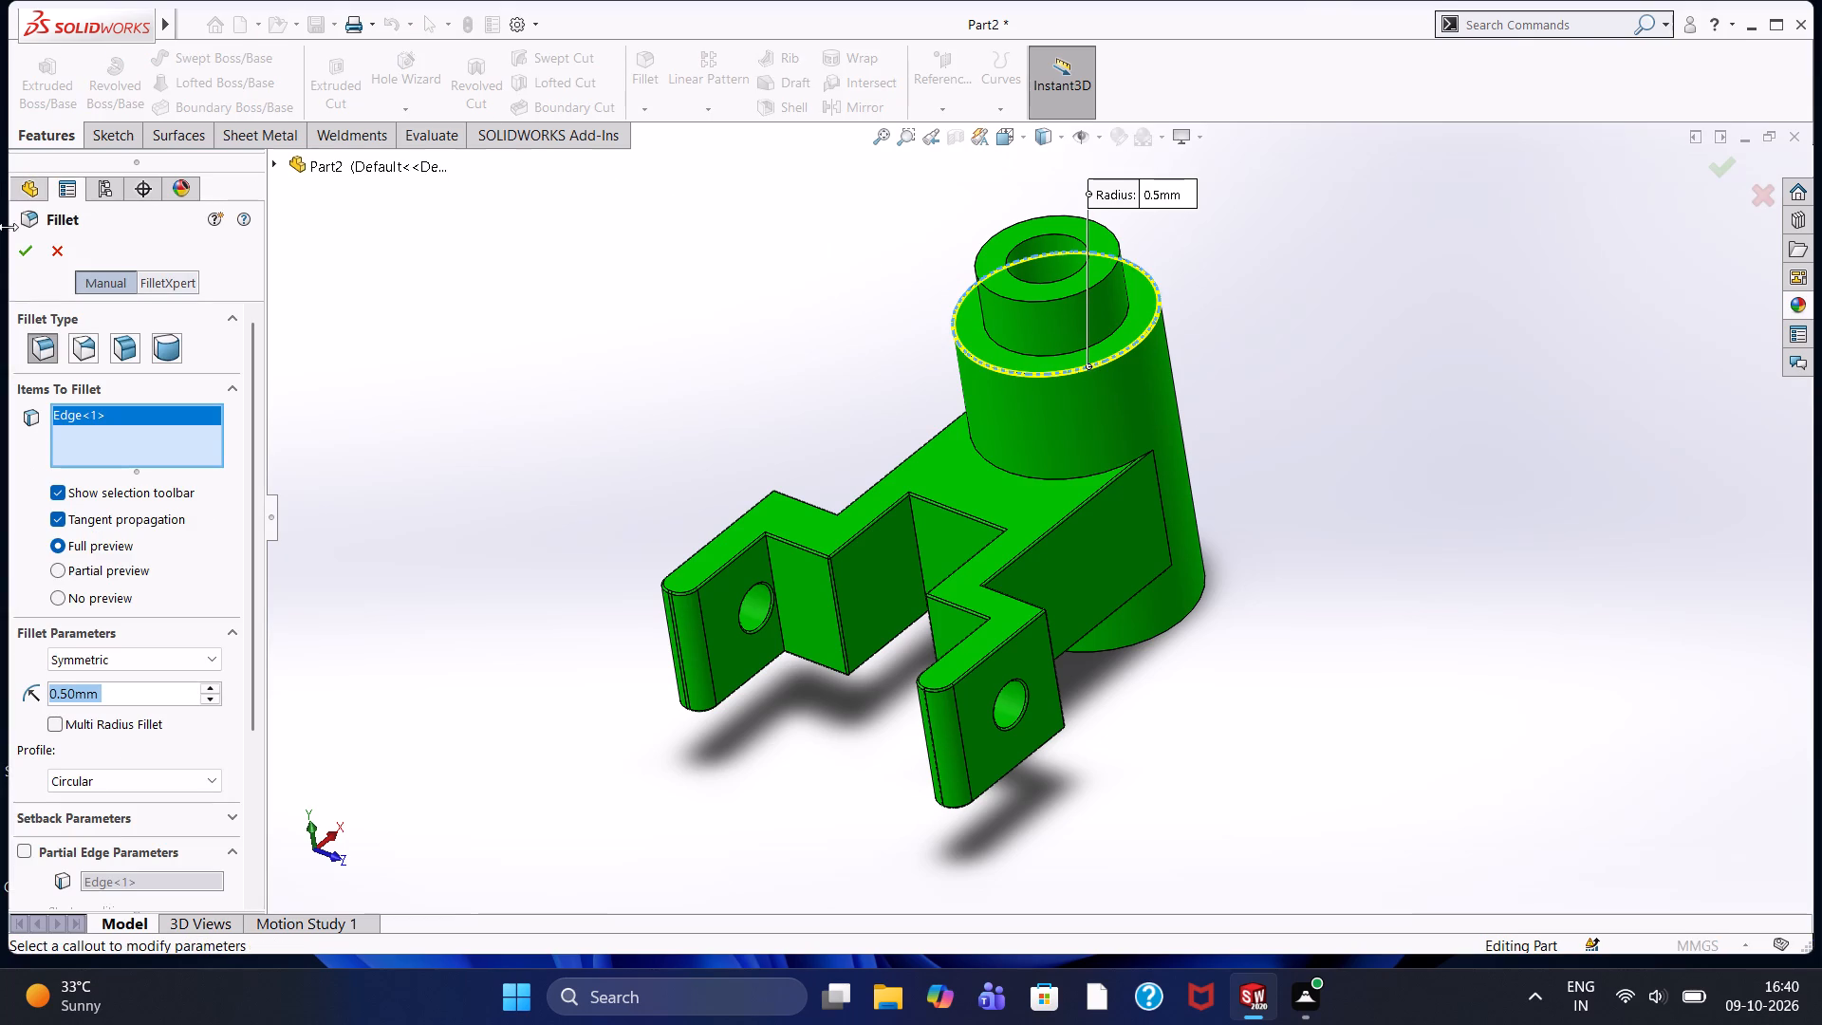
left_click(26, 257)
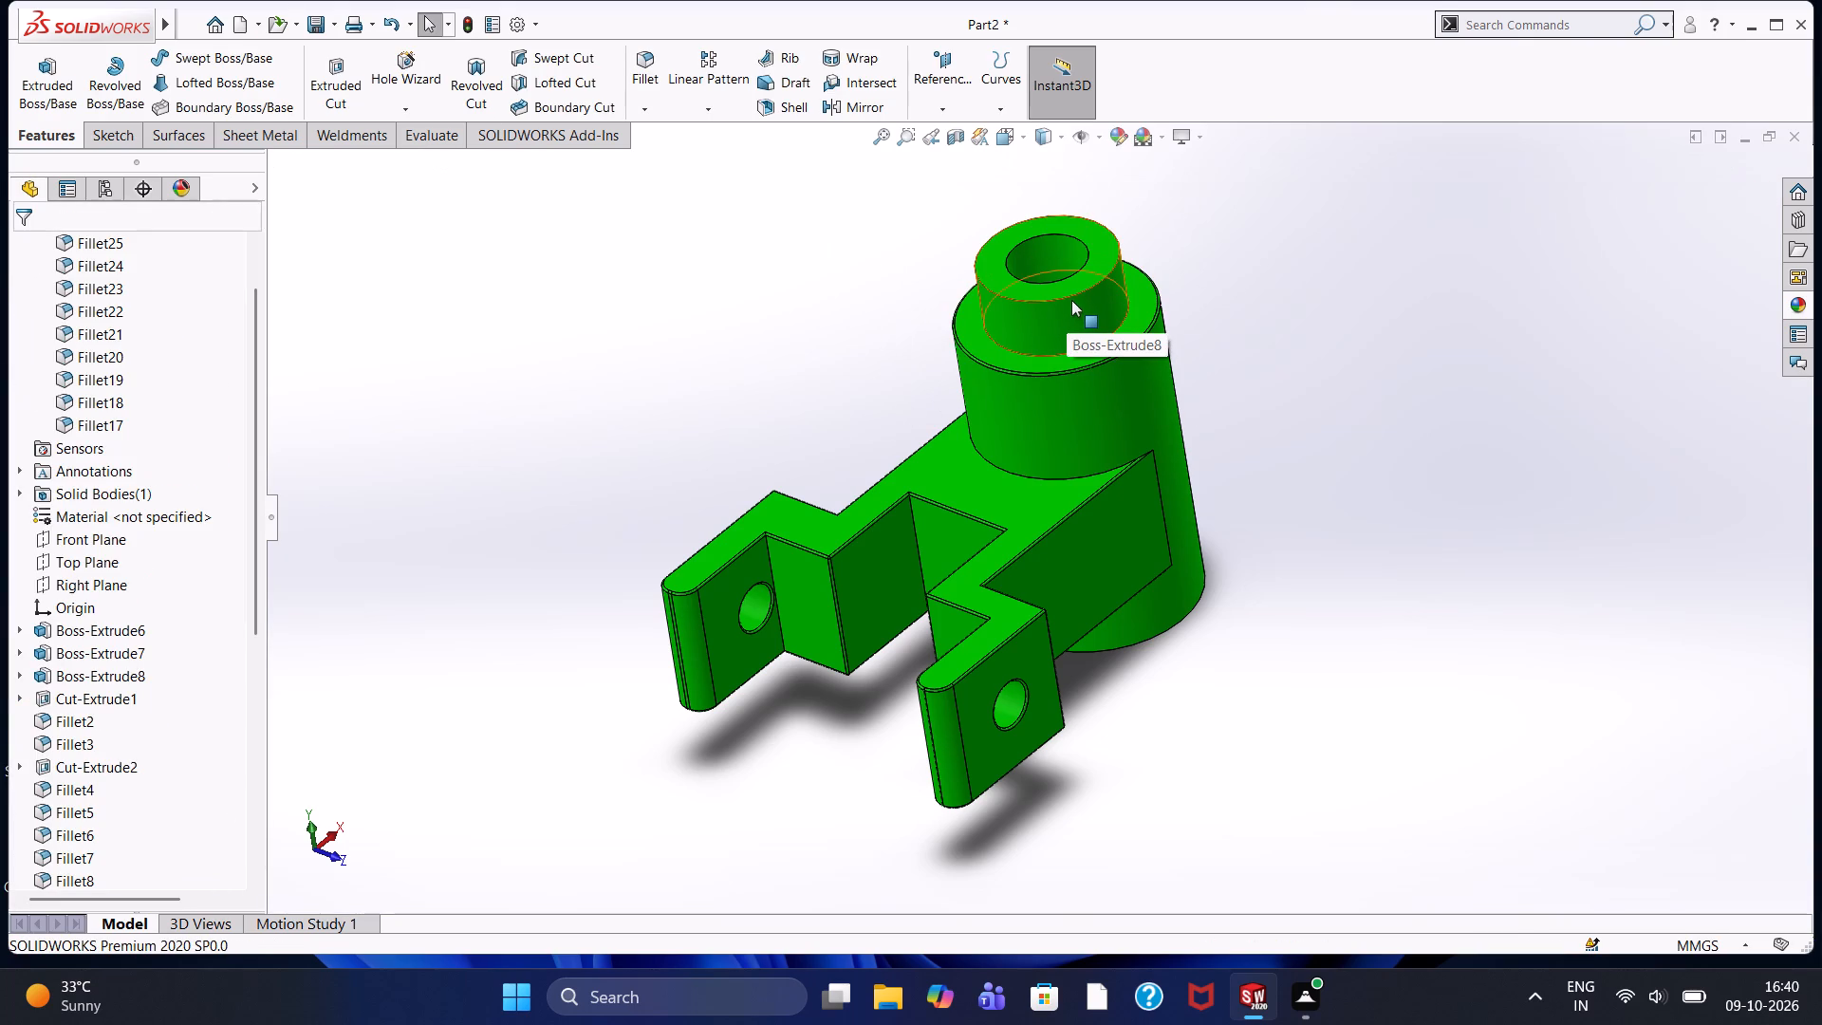
Fillet the outer top edge of the smaller boss on the cylinder with a 0.5 mm radius.
scroll(1071, 300, "down", 3)
middle_click_drag(815, 215, 839, 320)
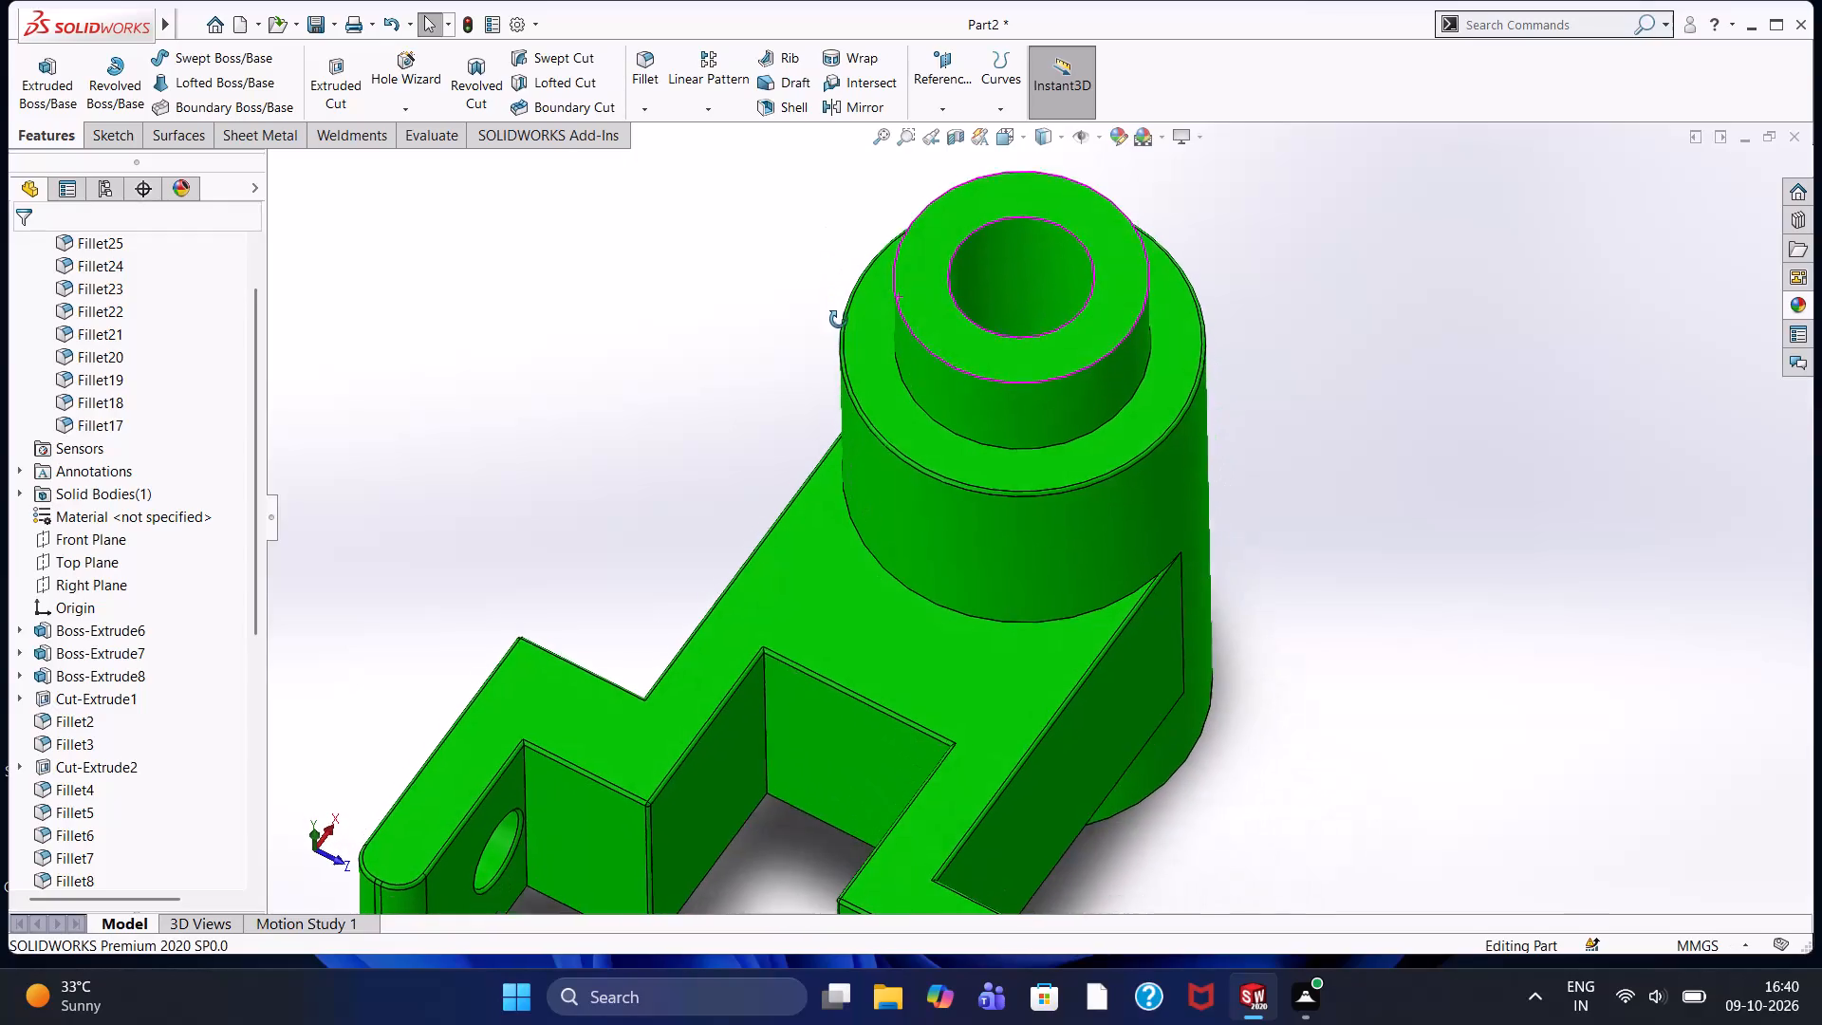
middle_click_drag(839, 320, 839, 321)
scroll(873, 197, "down", 1)
left_click(644, 58)
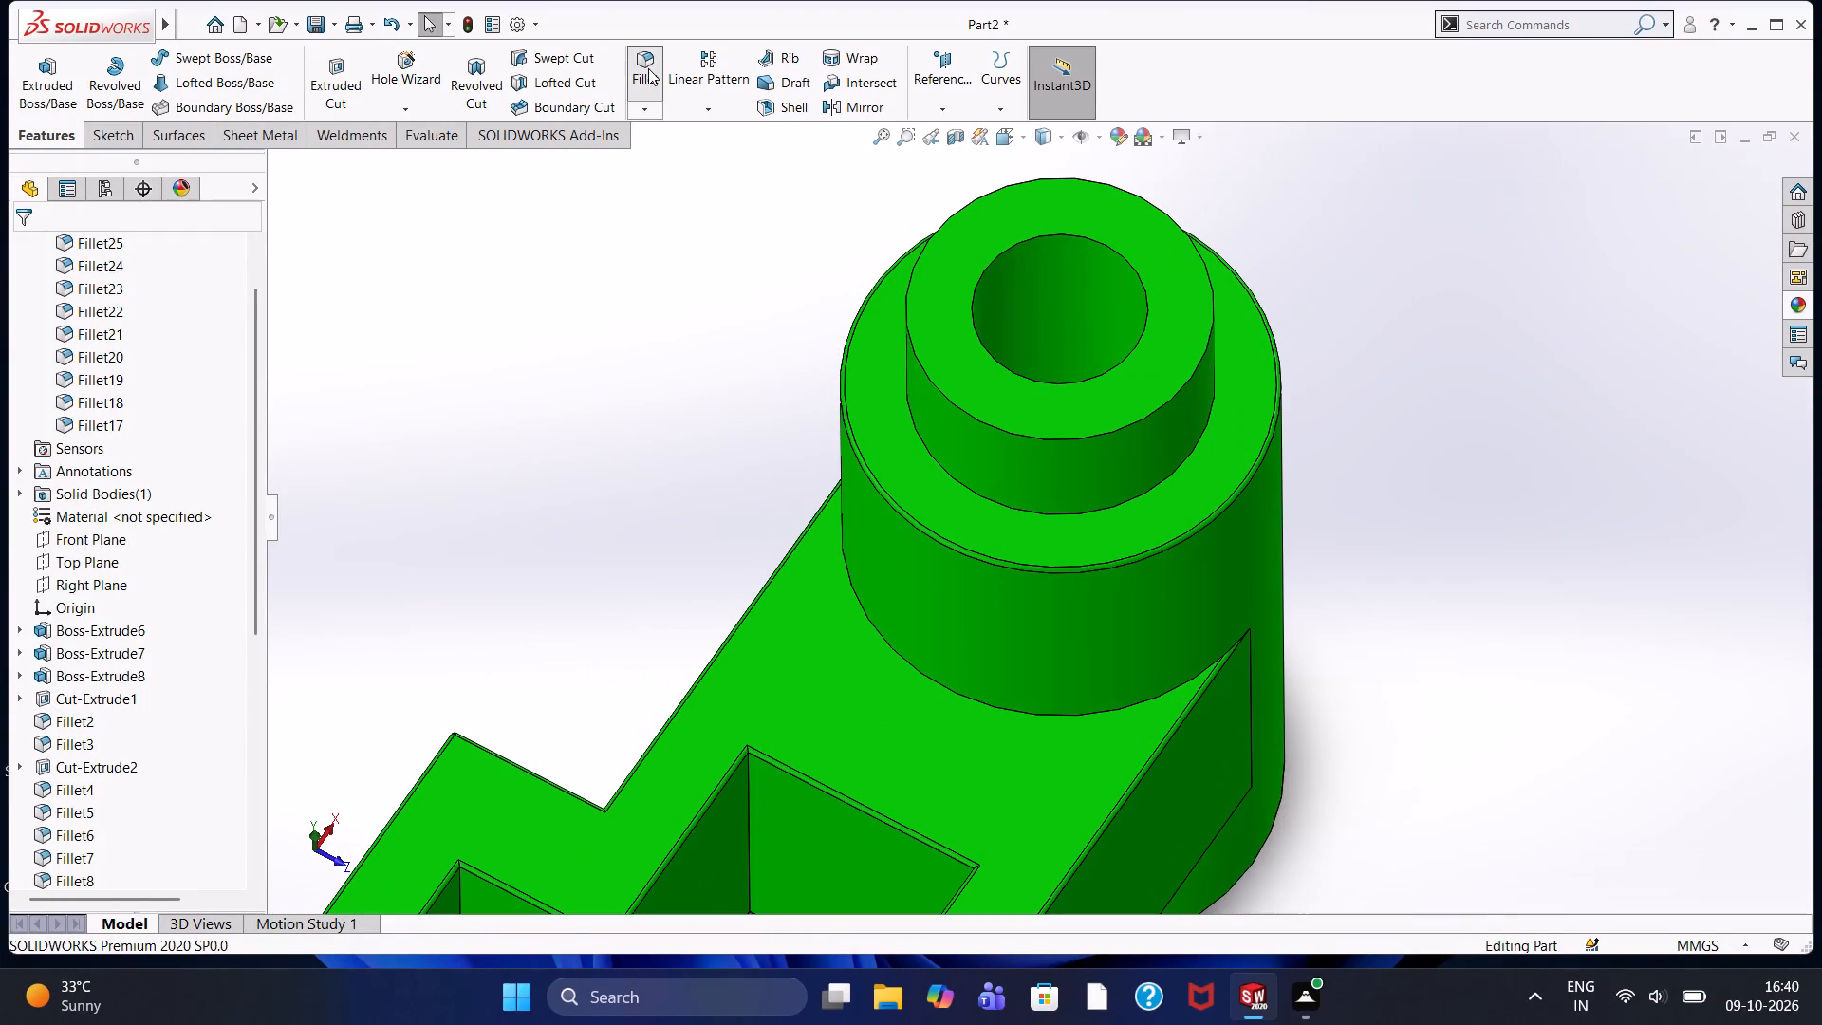
left_click(1006, 184)
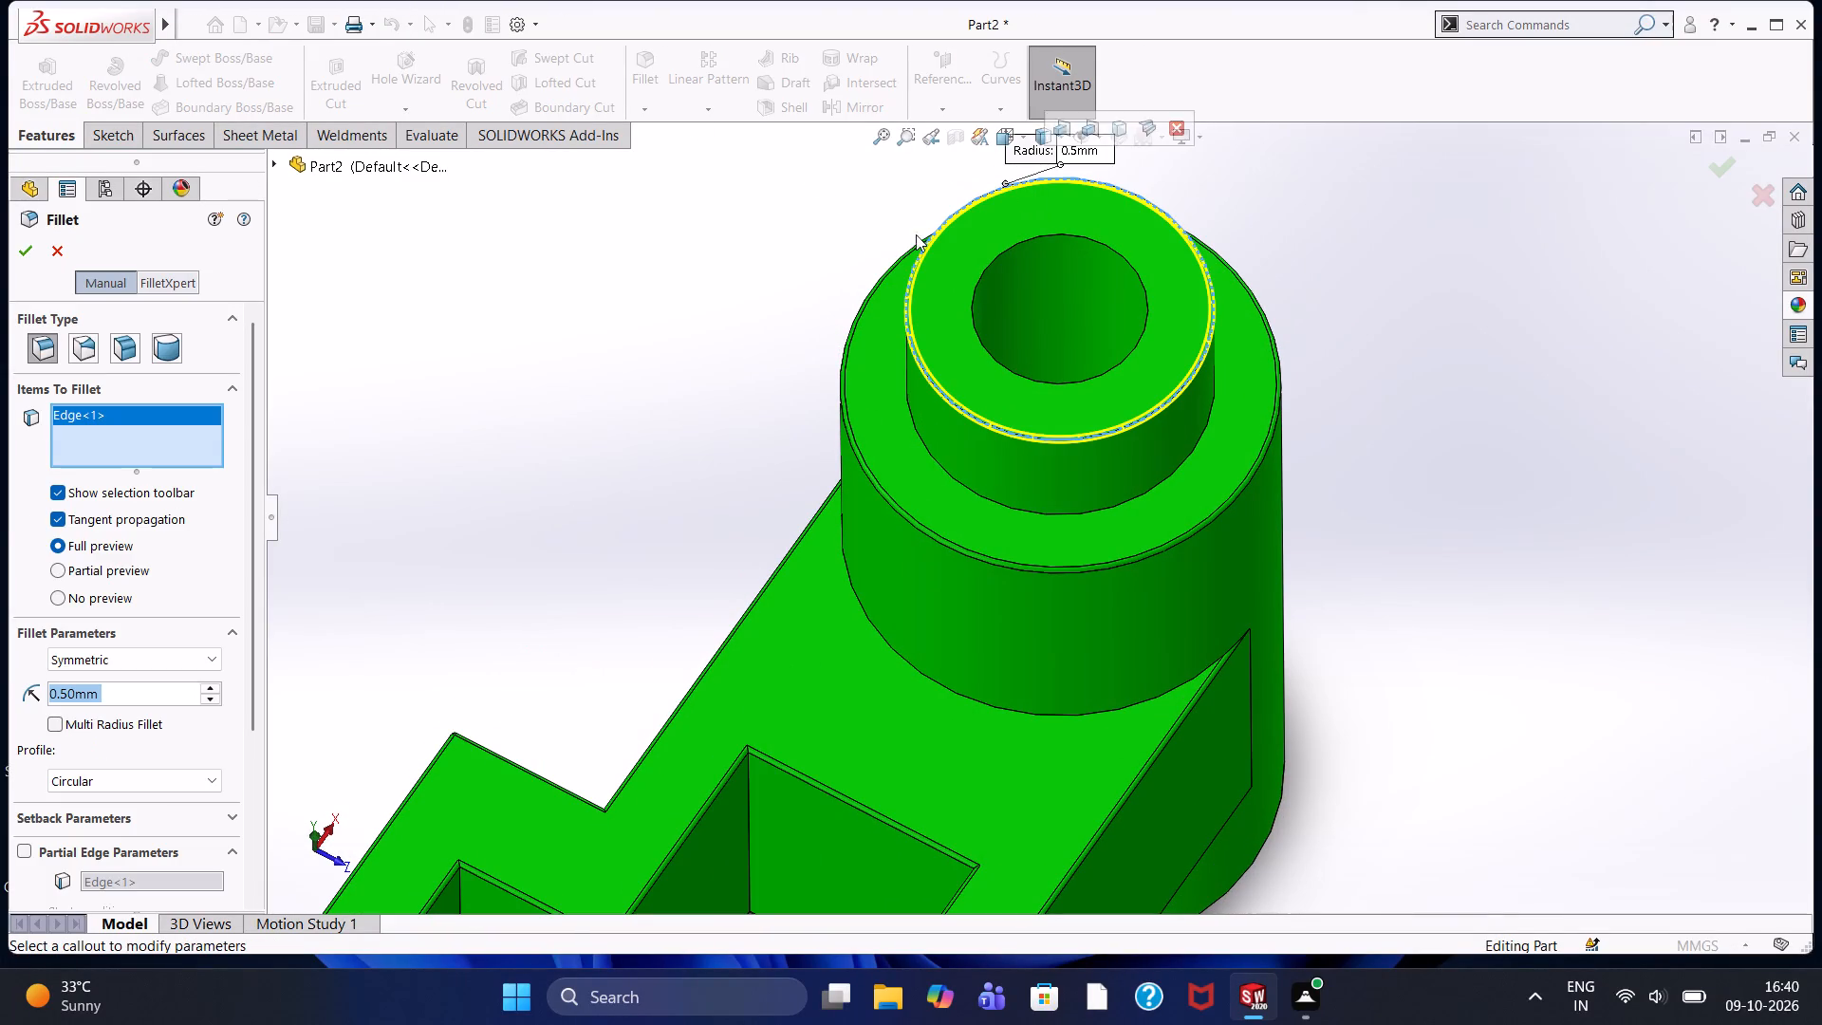
left_click(26, 257)
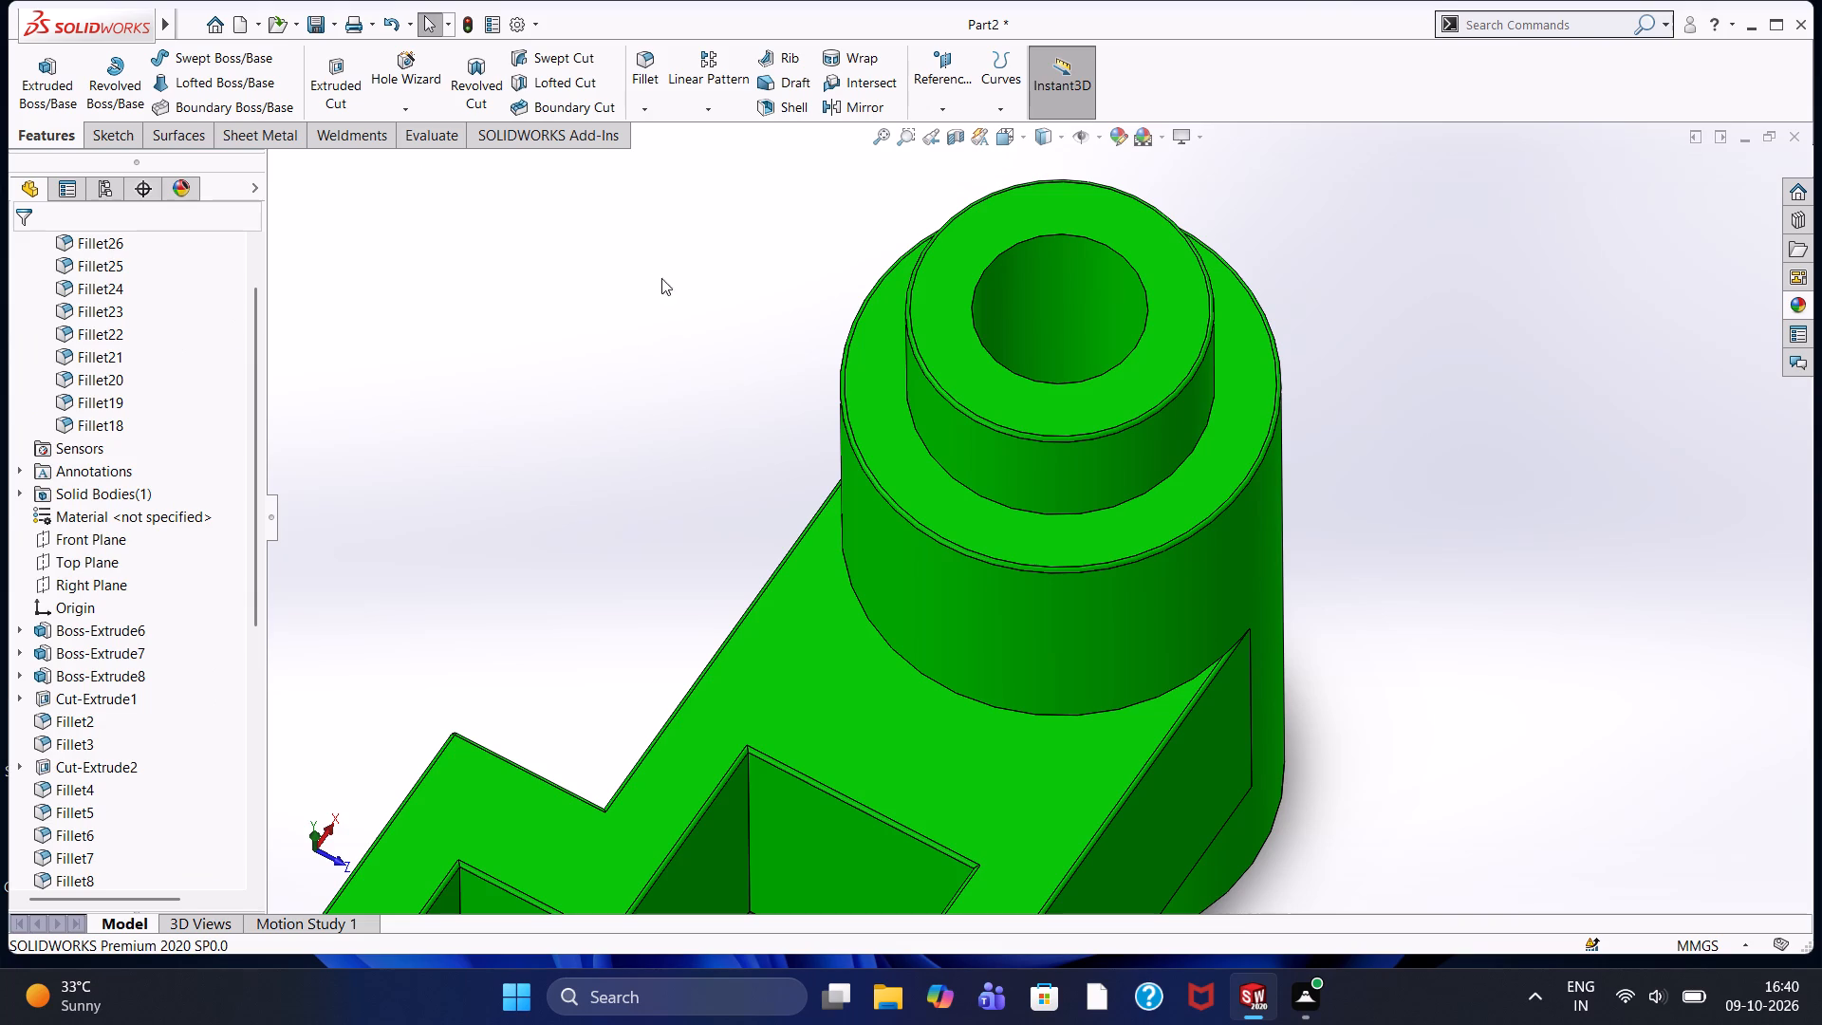
Fillet the bore's rim on the top face of the smaller boss with a 0.5 mm radius.
left_click(643, 55)
scroll(1082, 196, "down", 3)
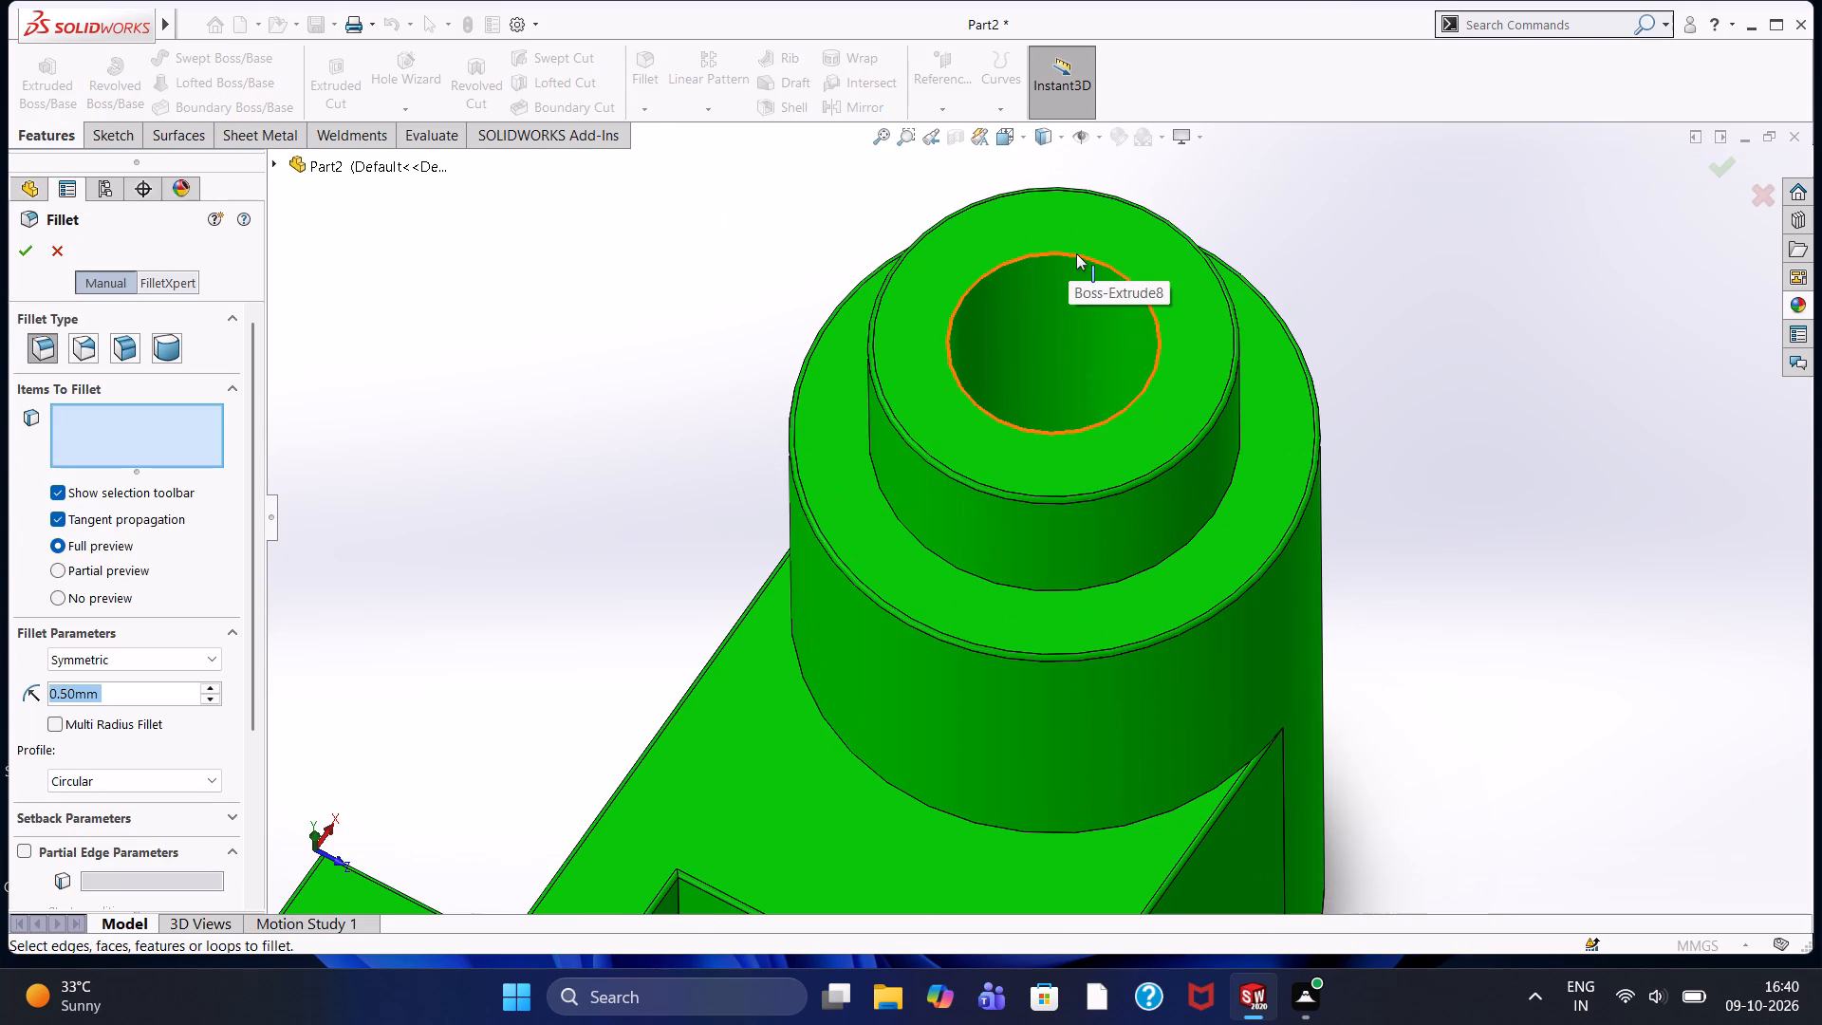
left_click(1076, 253)
left_click(22, 253)
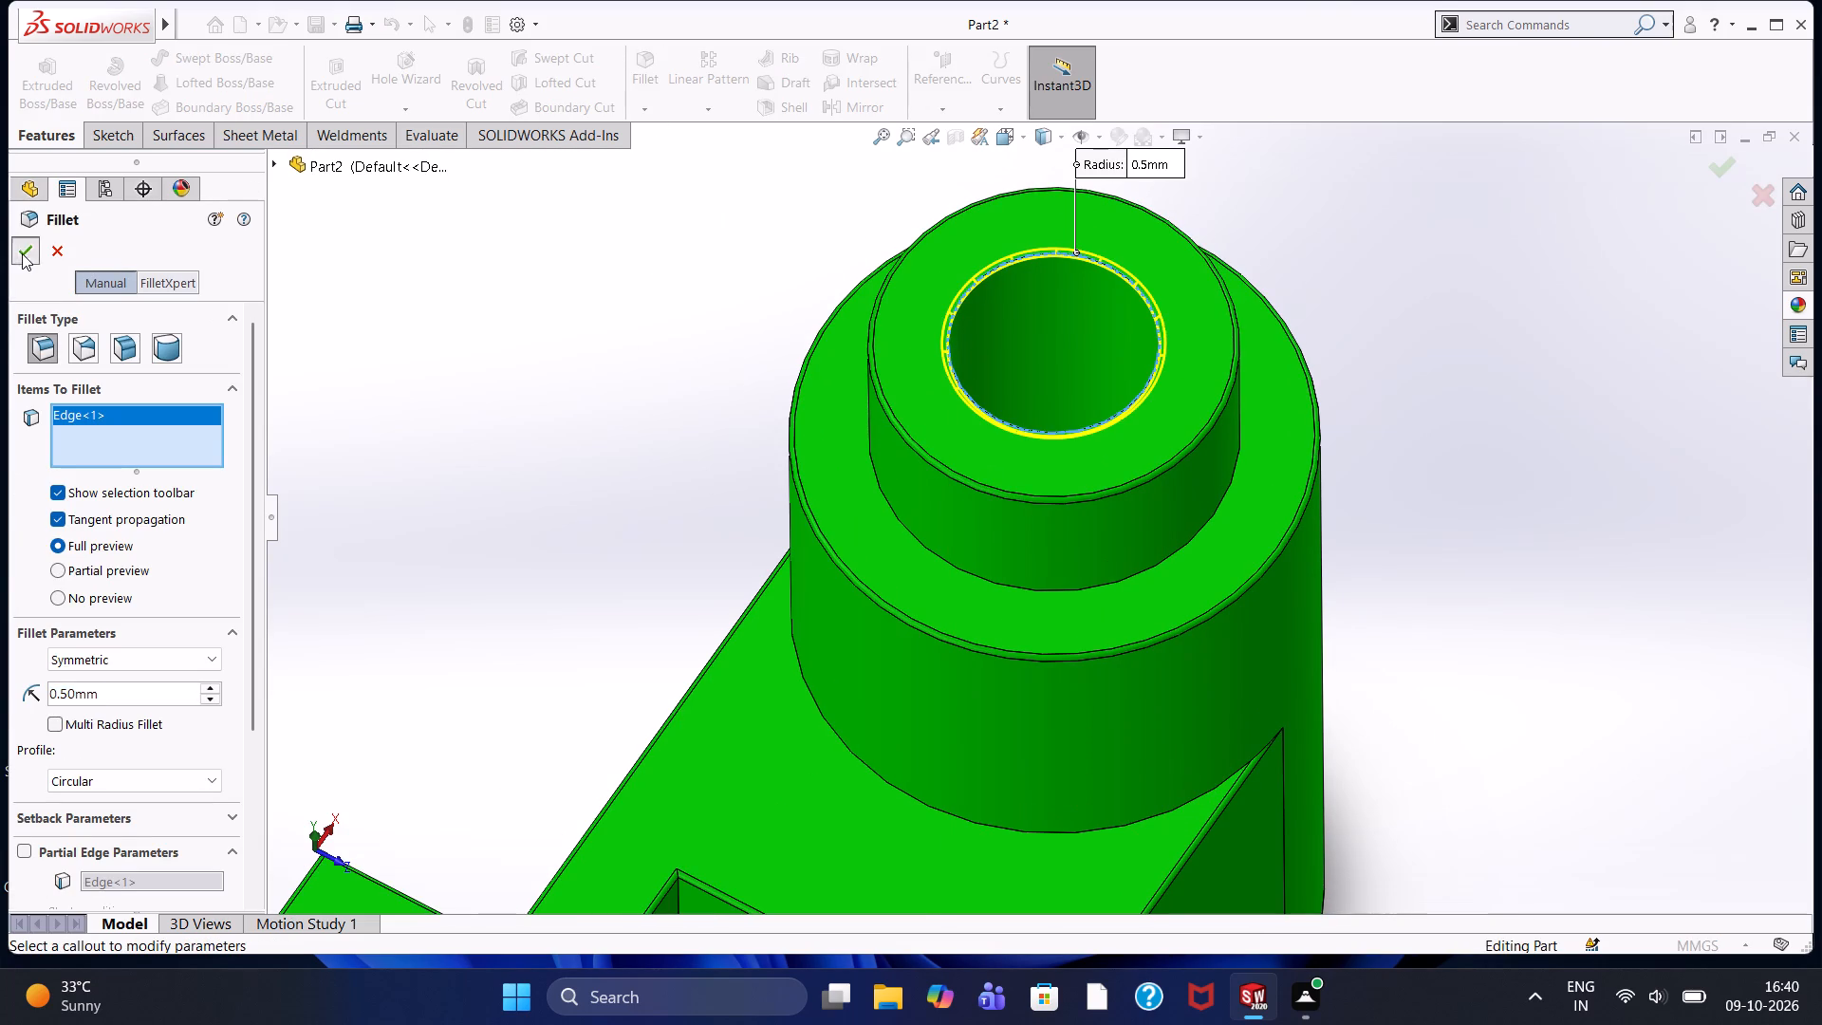
left_click(614, 337)
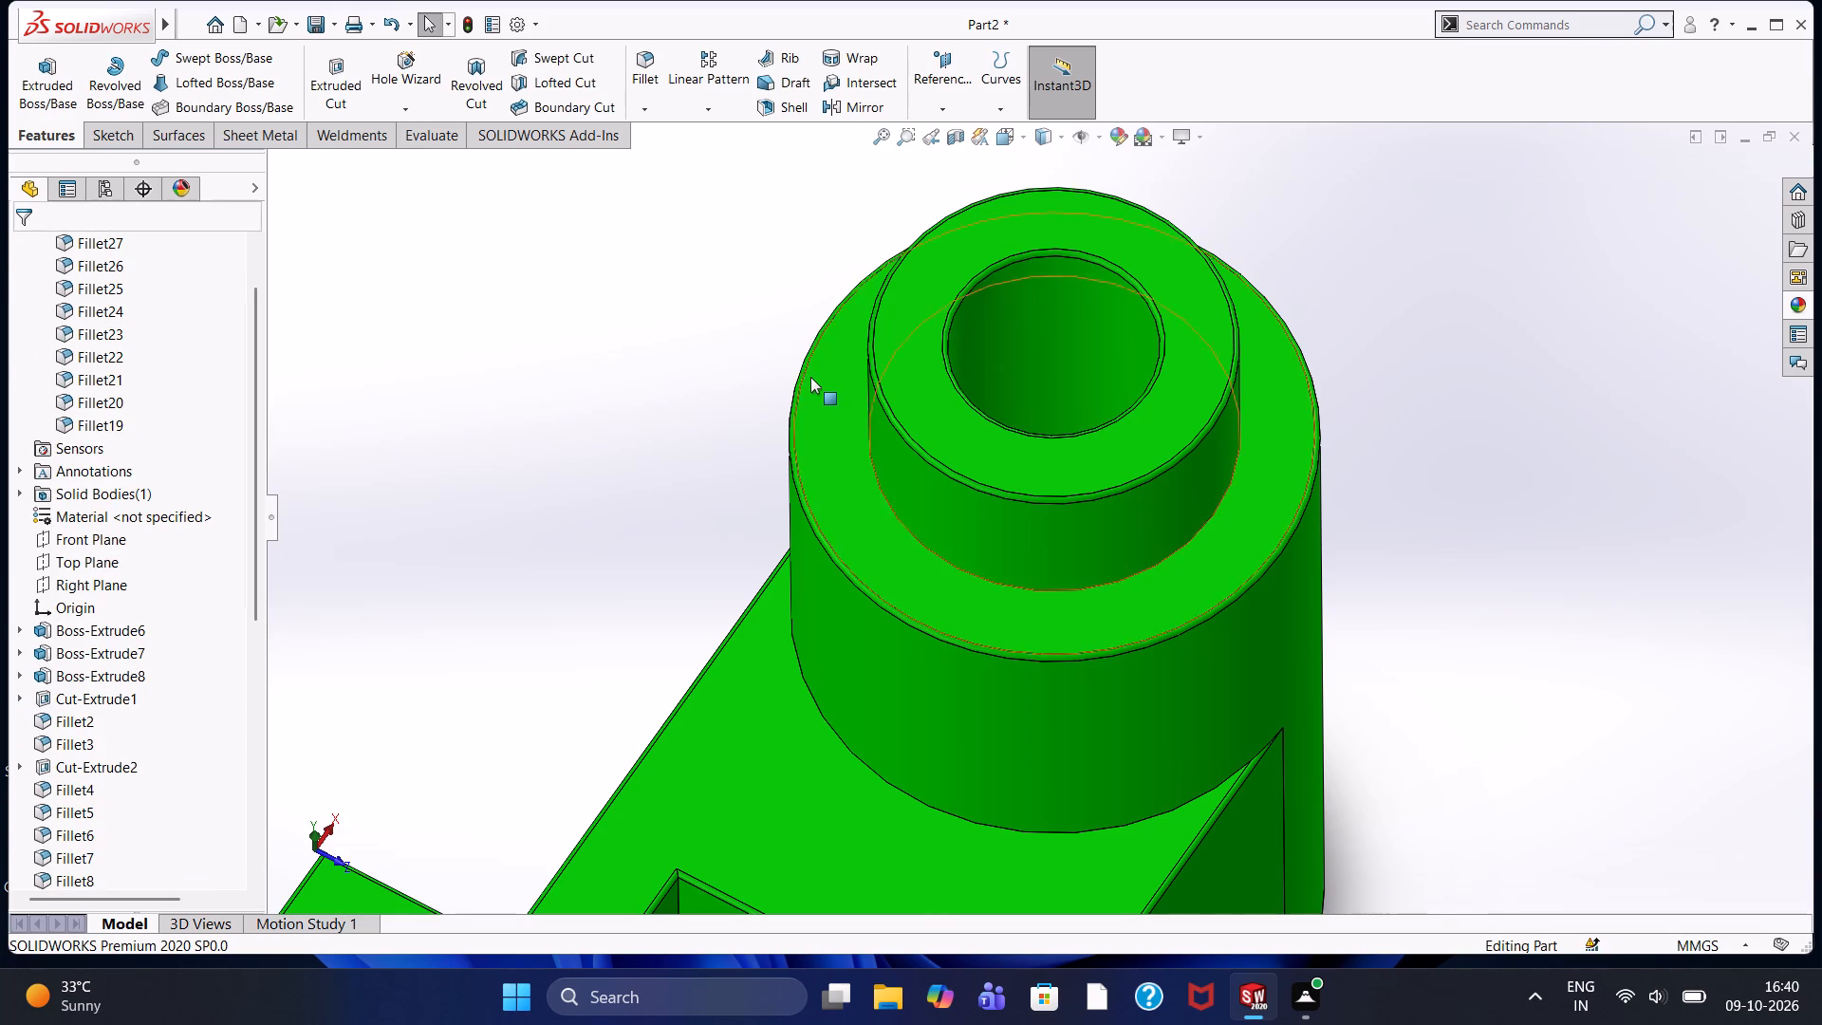
Fillet the bore's rim on the bottom face of the large cylinder with a 0.5 mm radius.
scroll(810, 377, "up", 1)
middle_click_drag(810, 377, 802, 282)
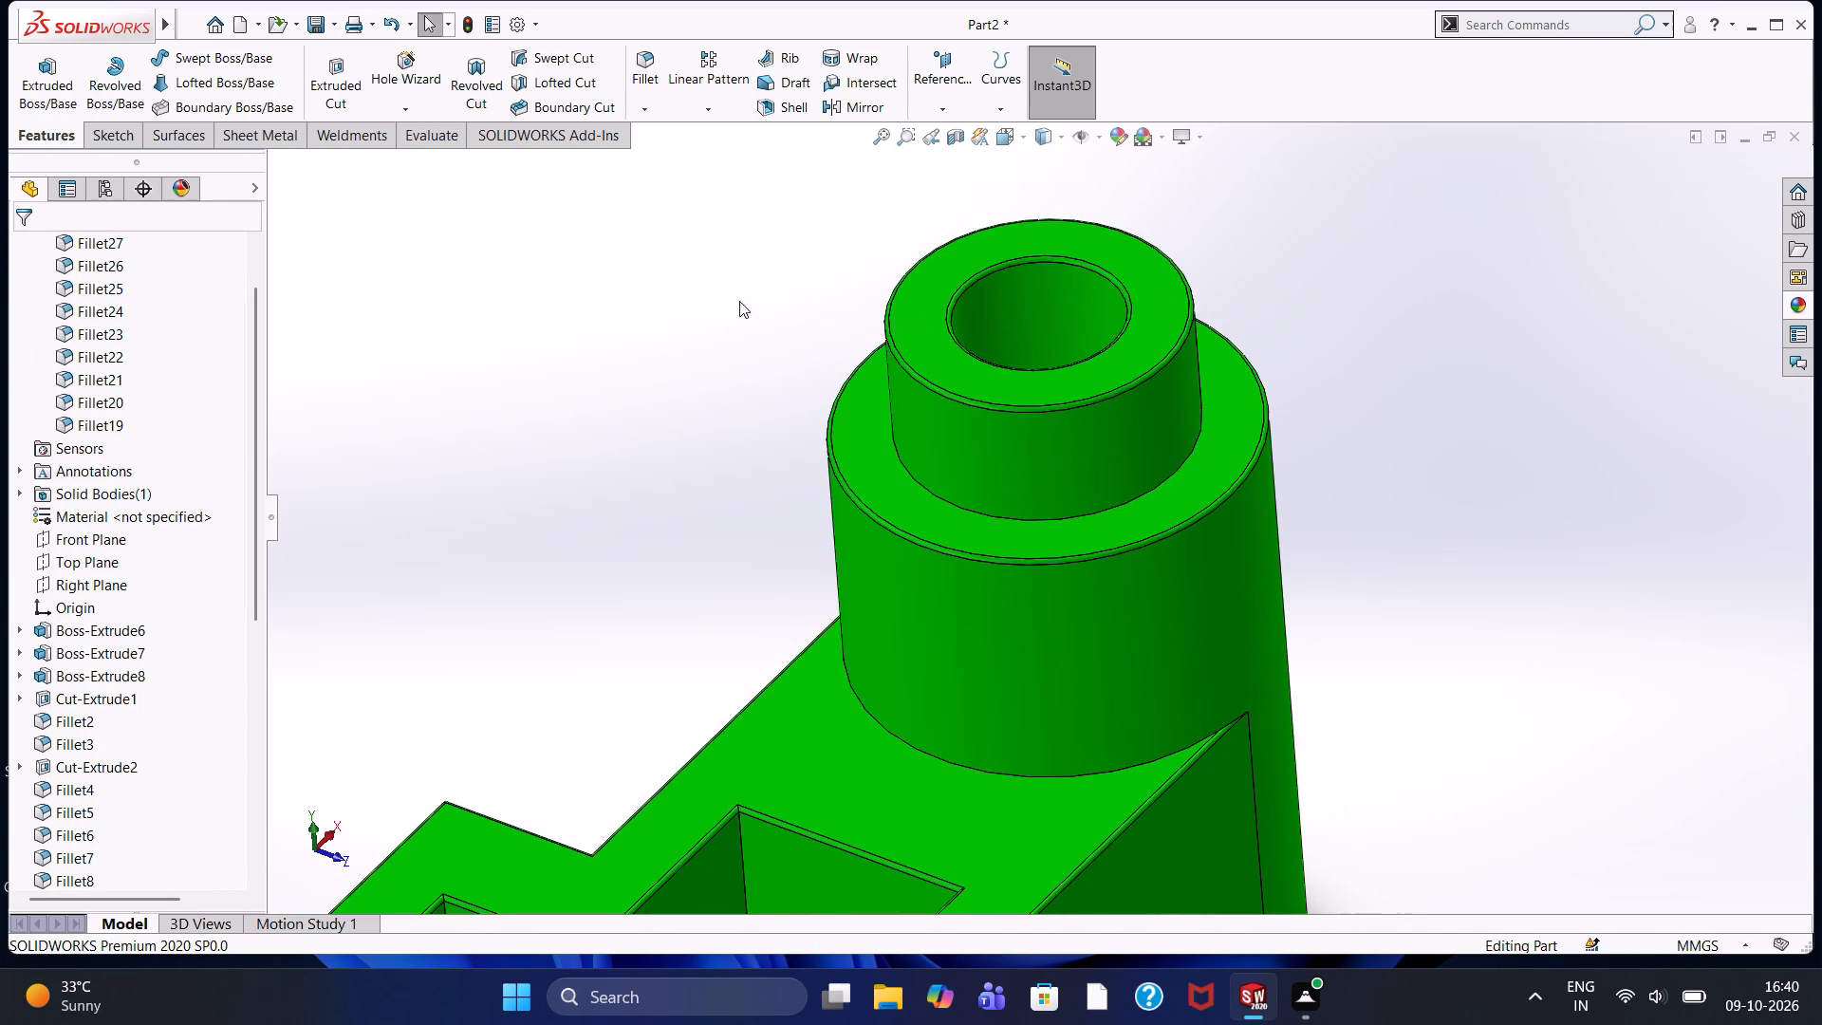
middle_click_drag(716, 304, 740, 365)
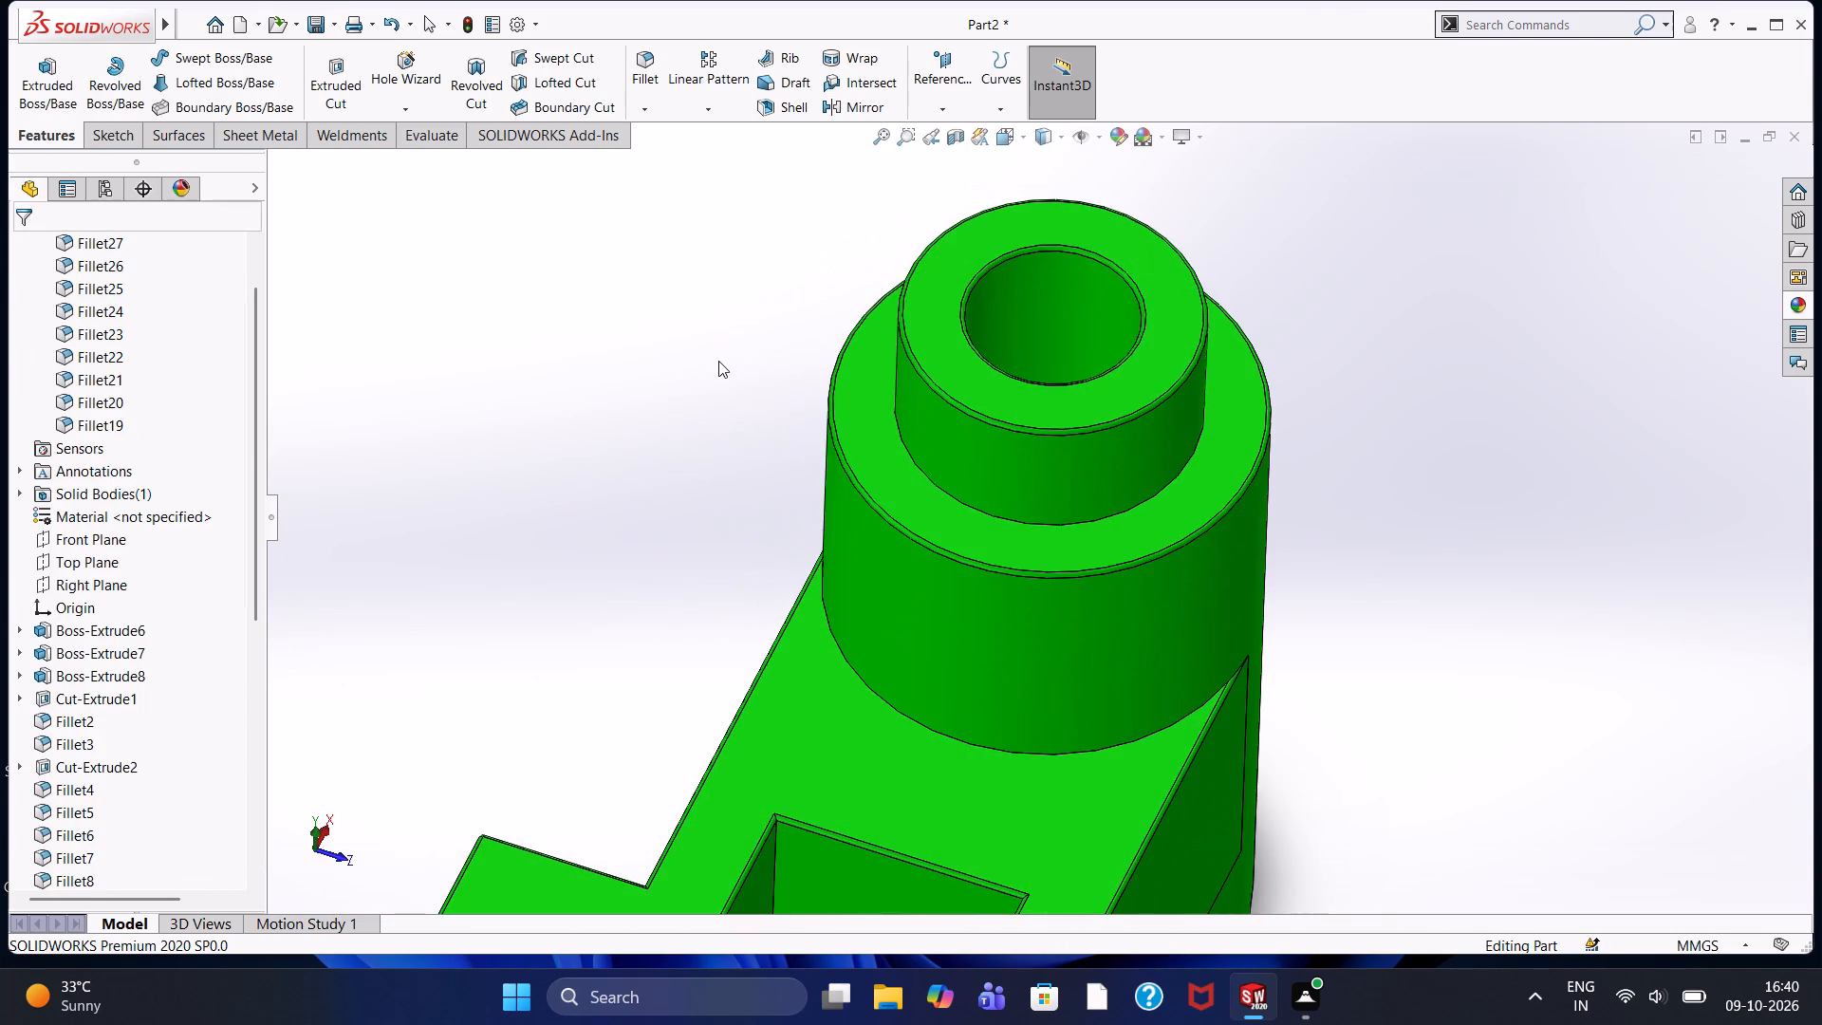
middle_click_drag(716, 361, 613, 349)
scroll(843, 452, "up", 3)
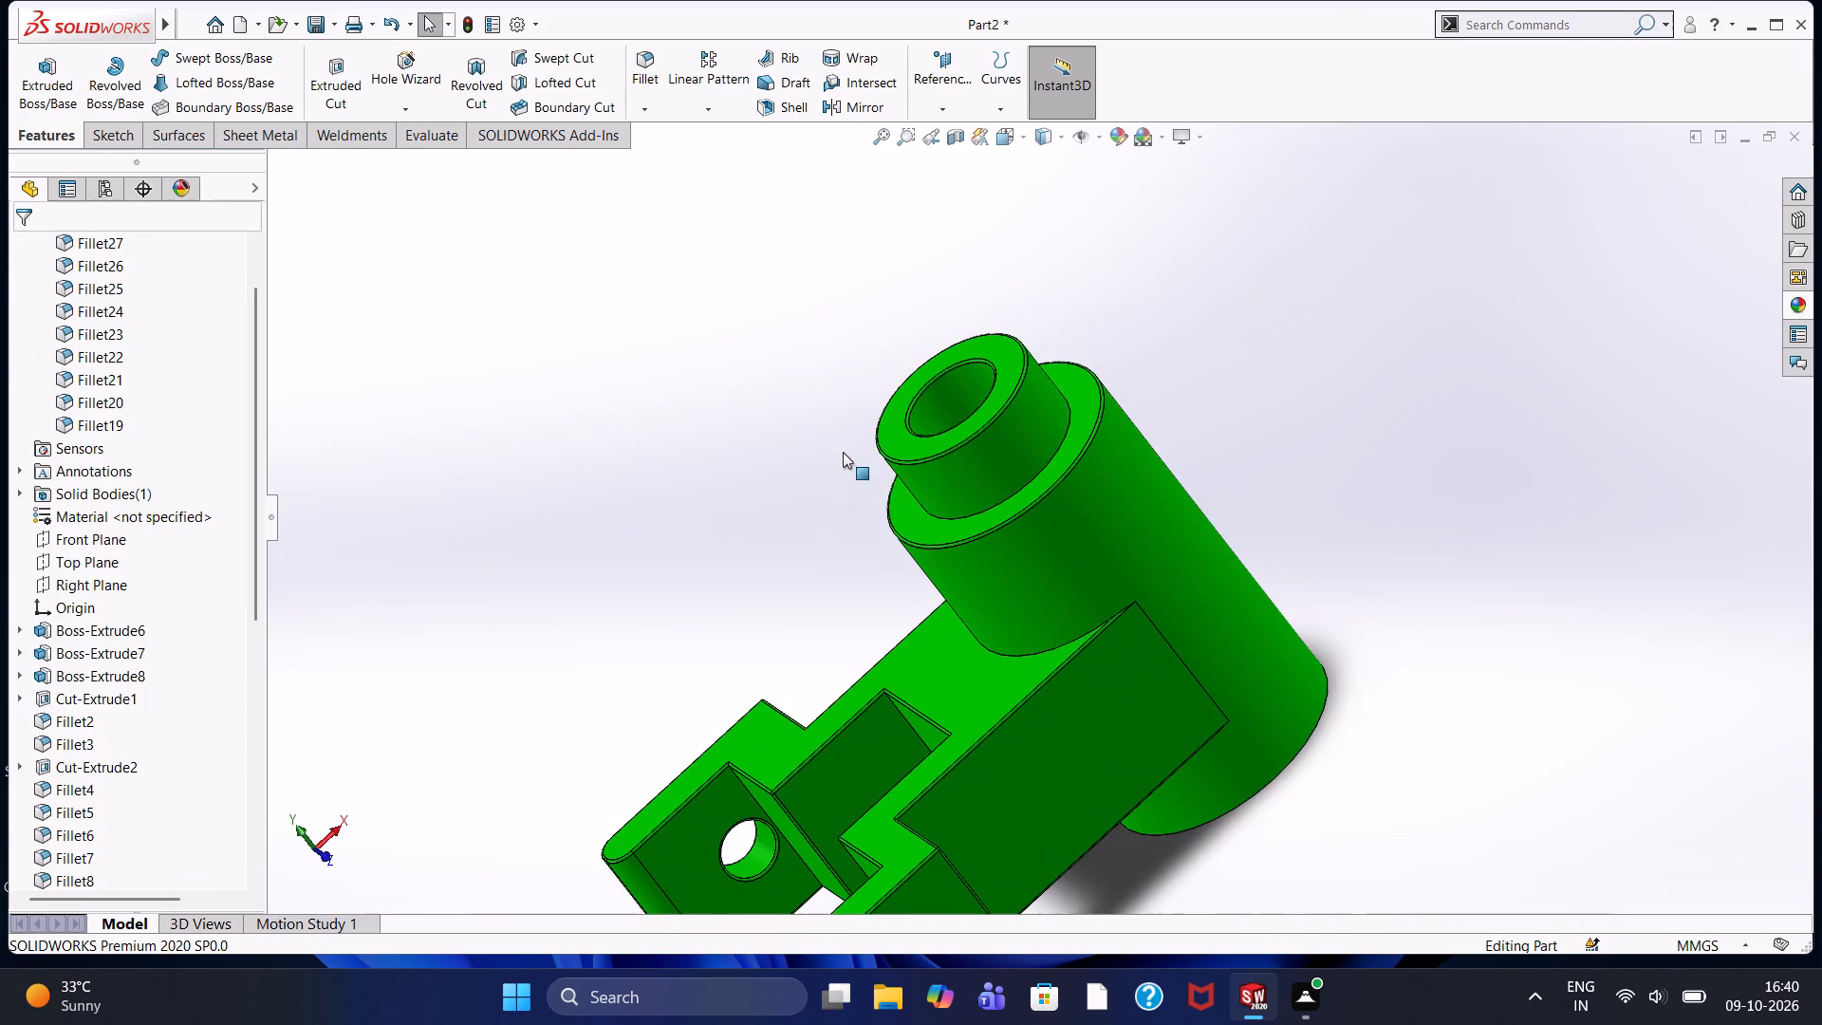
scroll(1025, 475, "up", 2)
scroll(836, 457, "up", 3)
scroll(1144, 671, "down", 5)
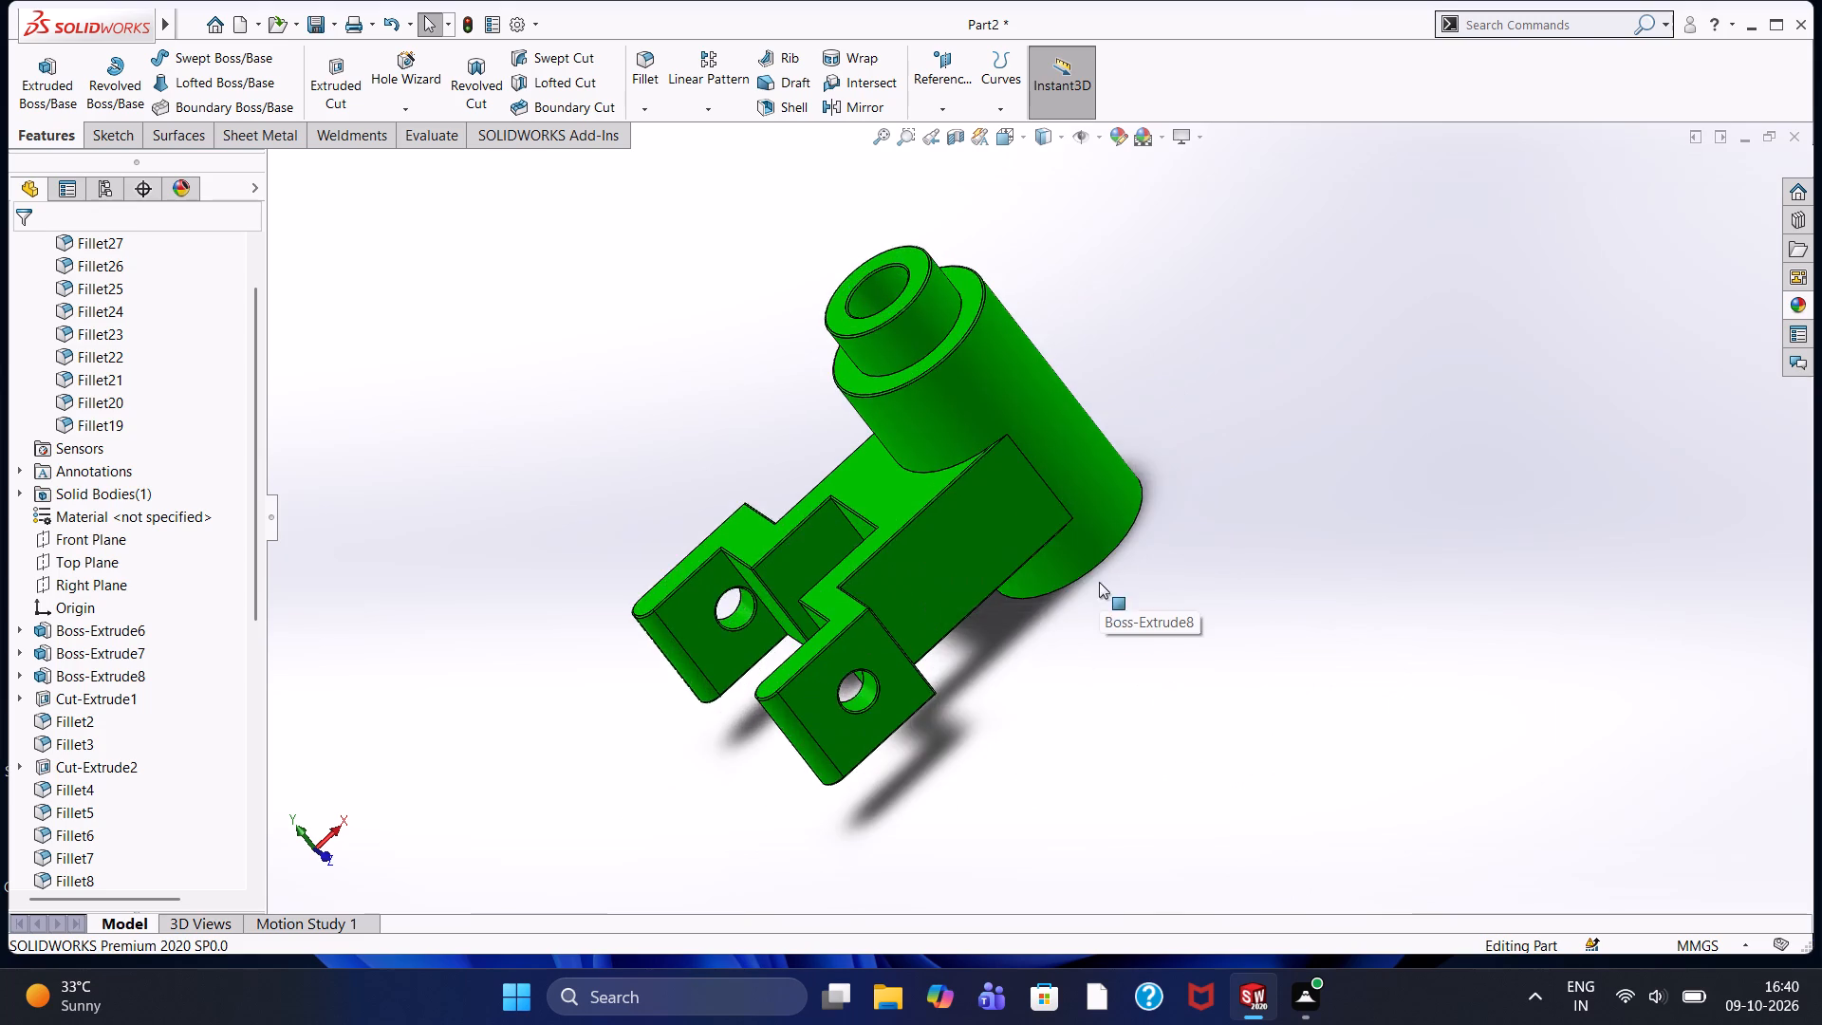
scroll(1099, 582, "down", 5)
middle_click_drag(1071, 483, 896, 187)
scroll(1071, 483, "up", 1)
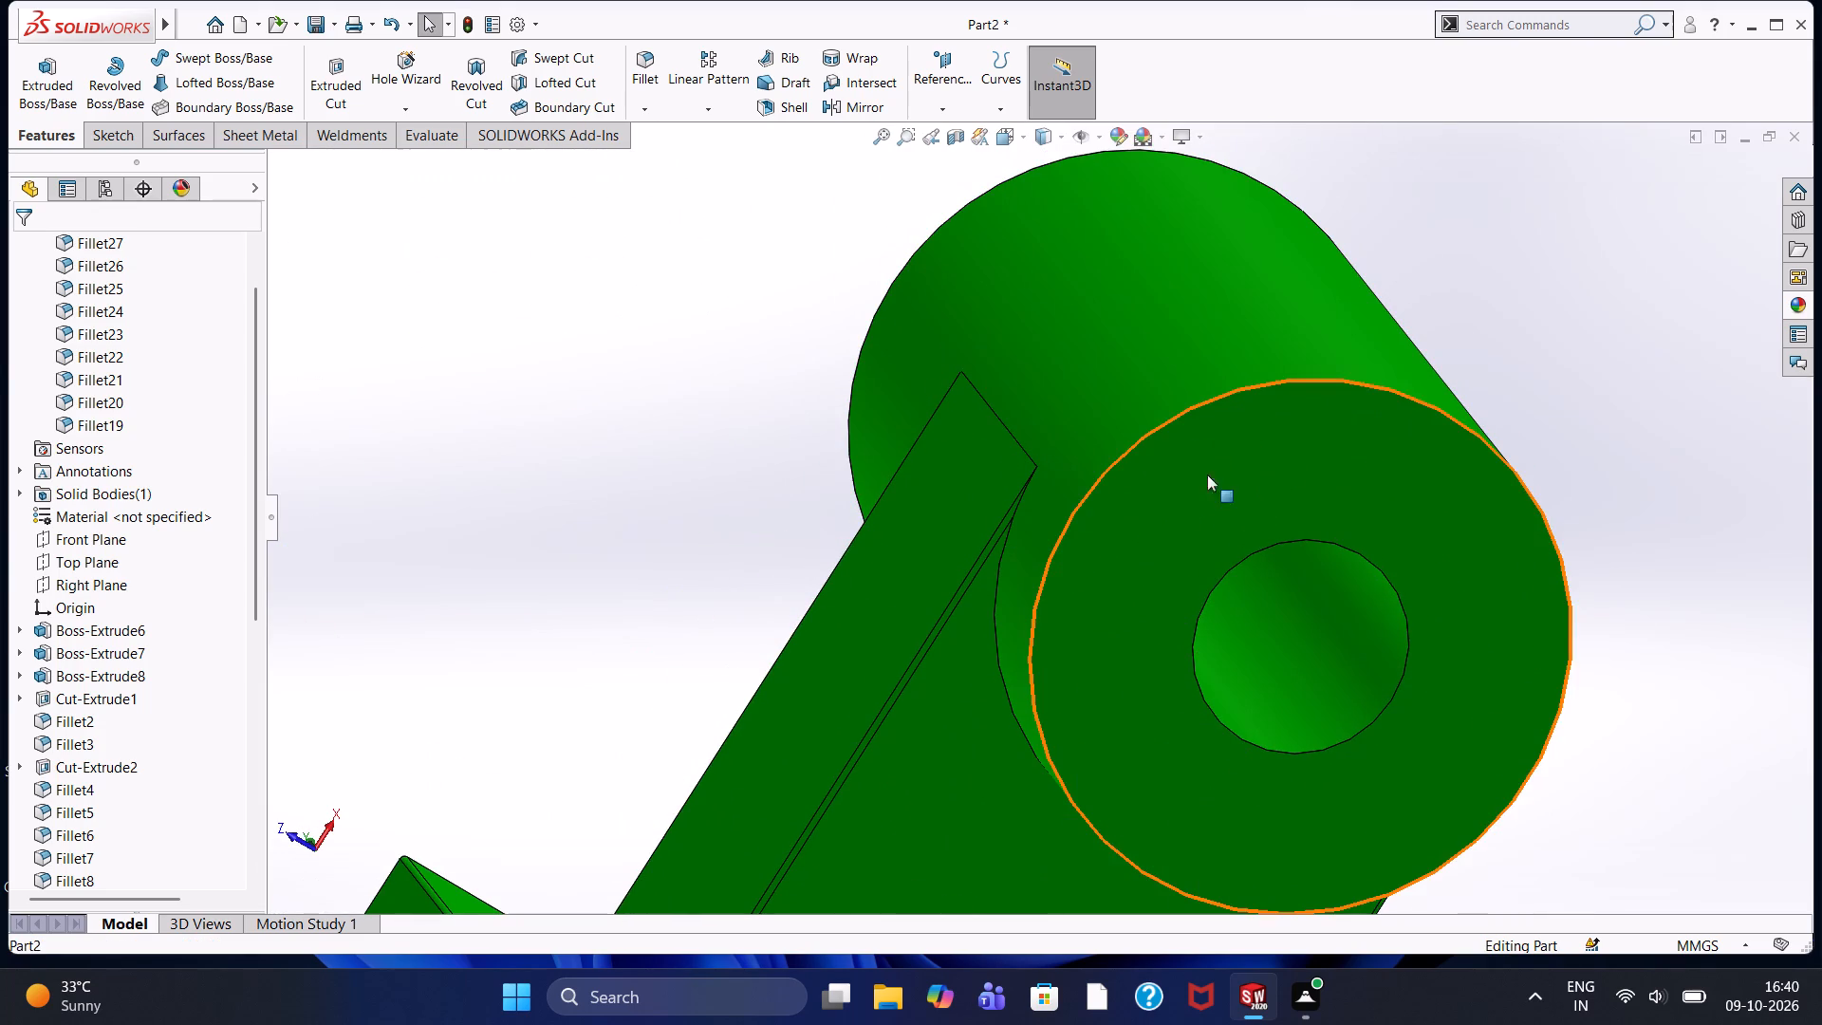
left_click(647, 56)
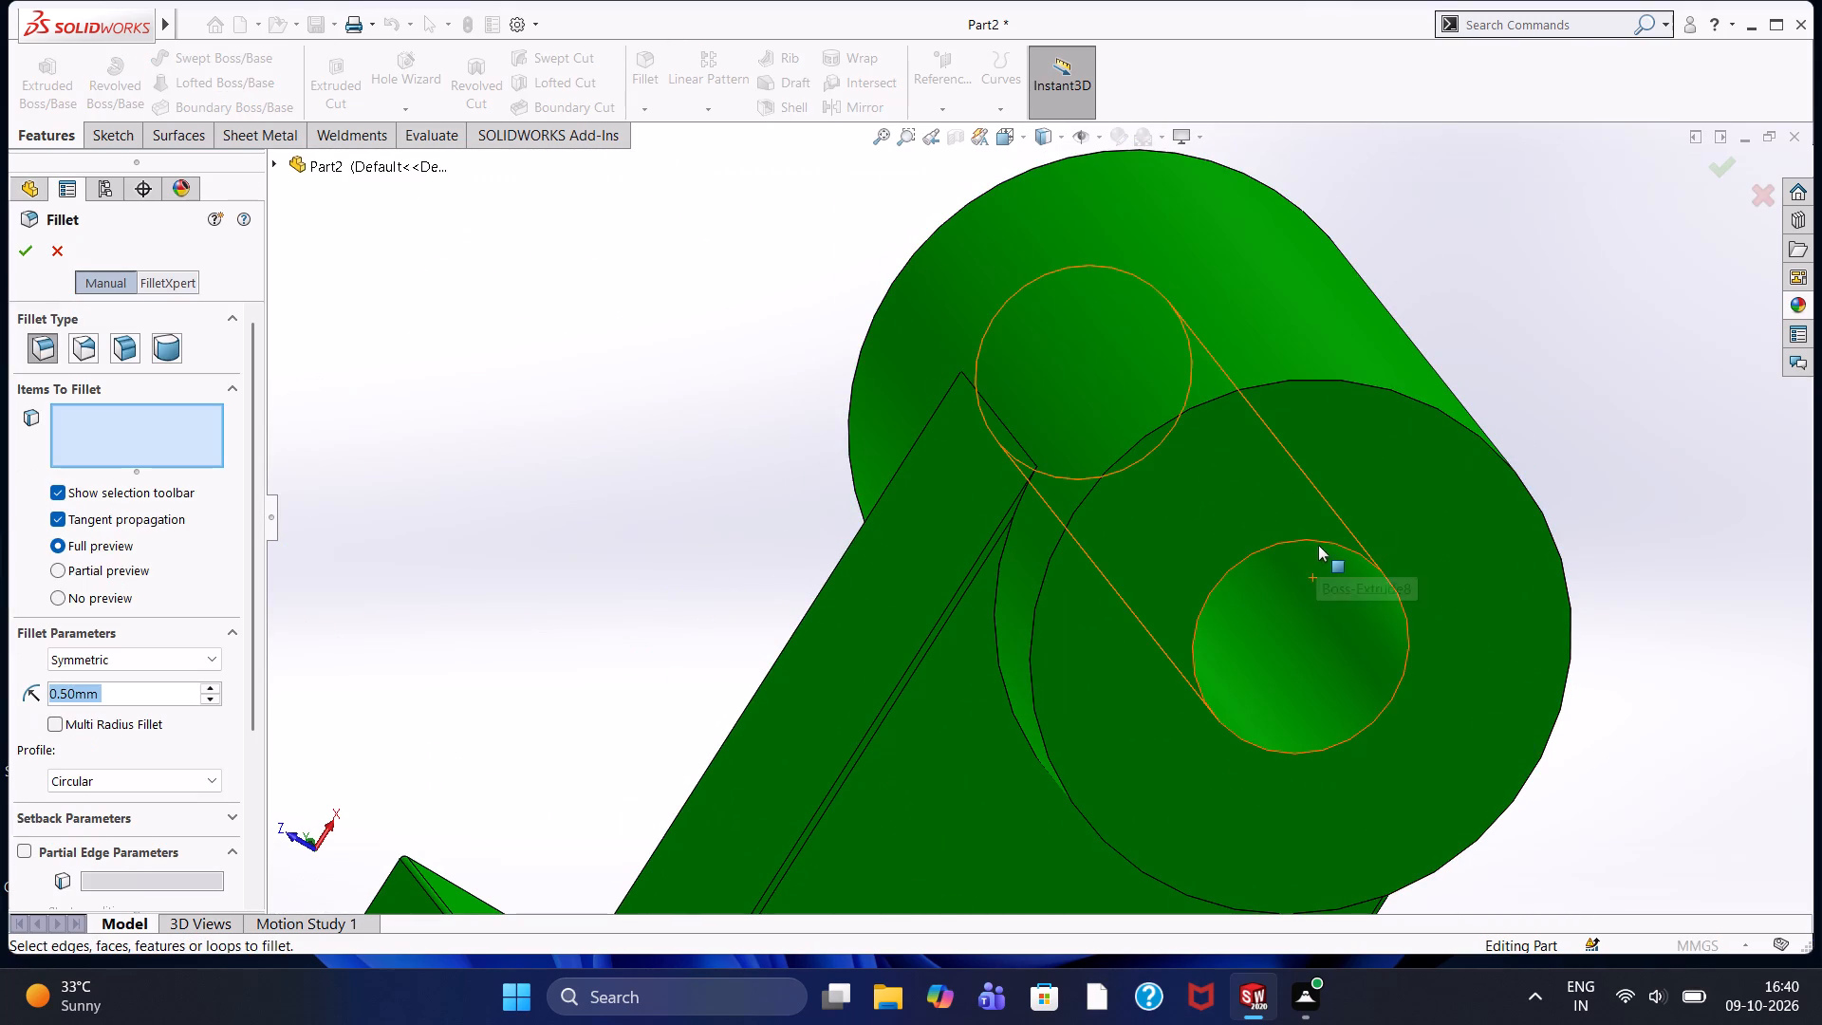
left_click(1323, 539)
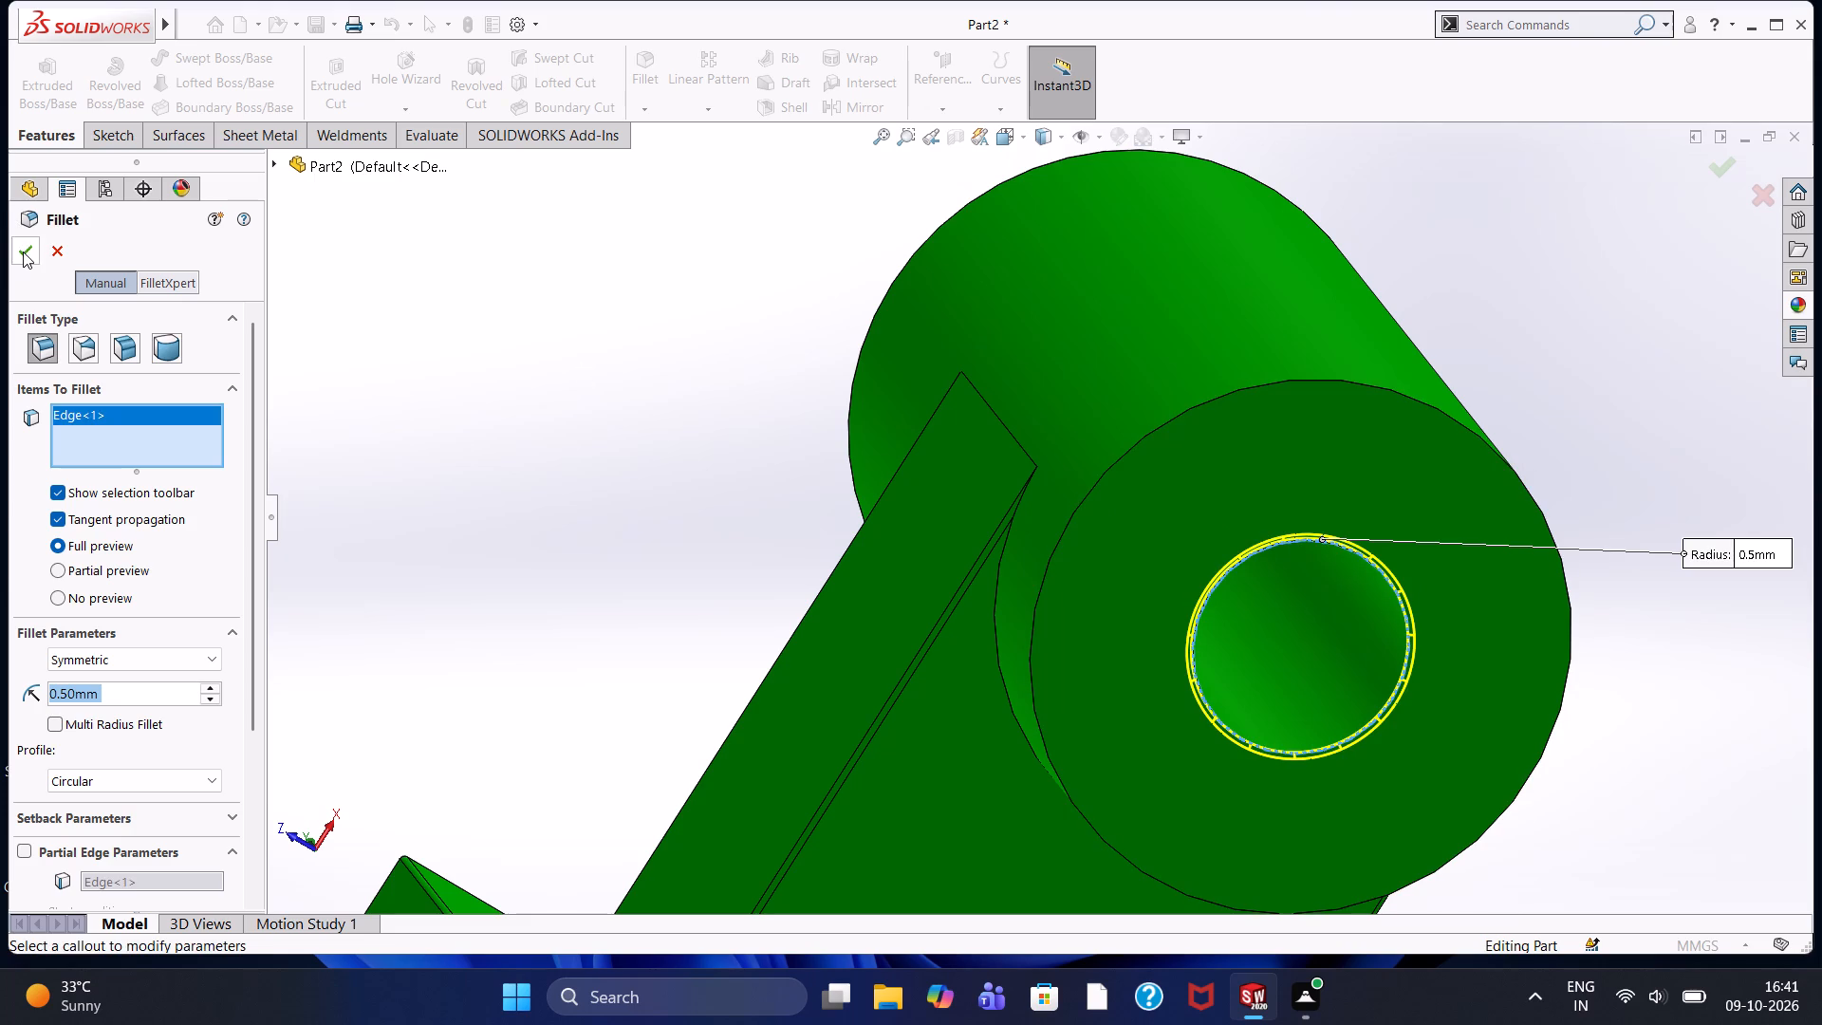
left_click(23, 252)
left_click(577, 475)
Fillet the edge where the smaller boss meets the large cylinder's top face with a 0.5 mm radius.
scroll(597, 431, "up", 1)
middle_click_drag(597, 431, 776, 631)
scroll(597, 431, "down", 1)
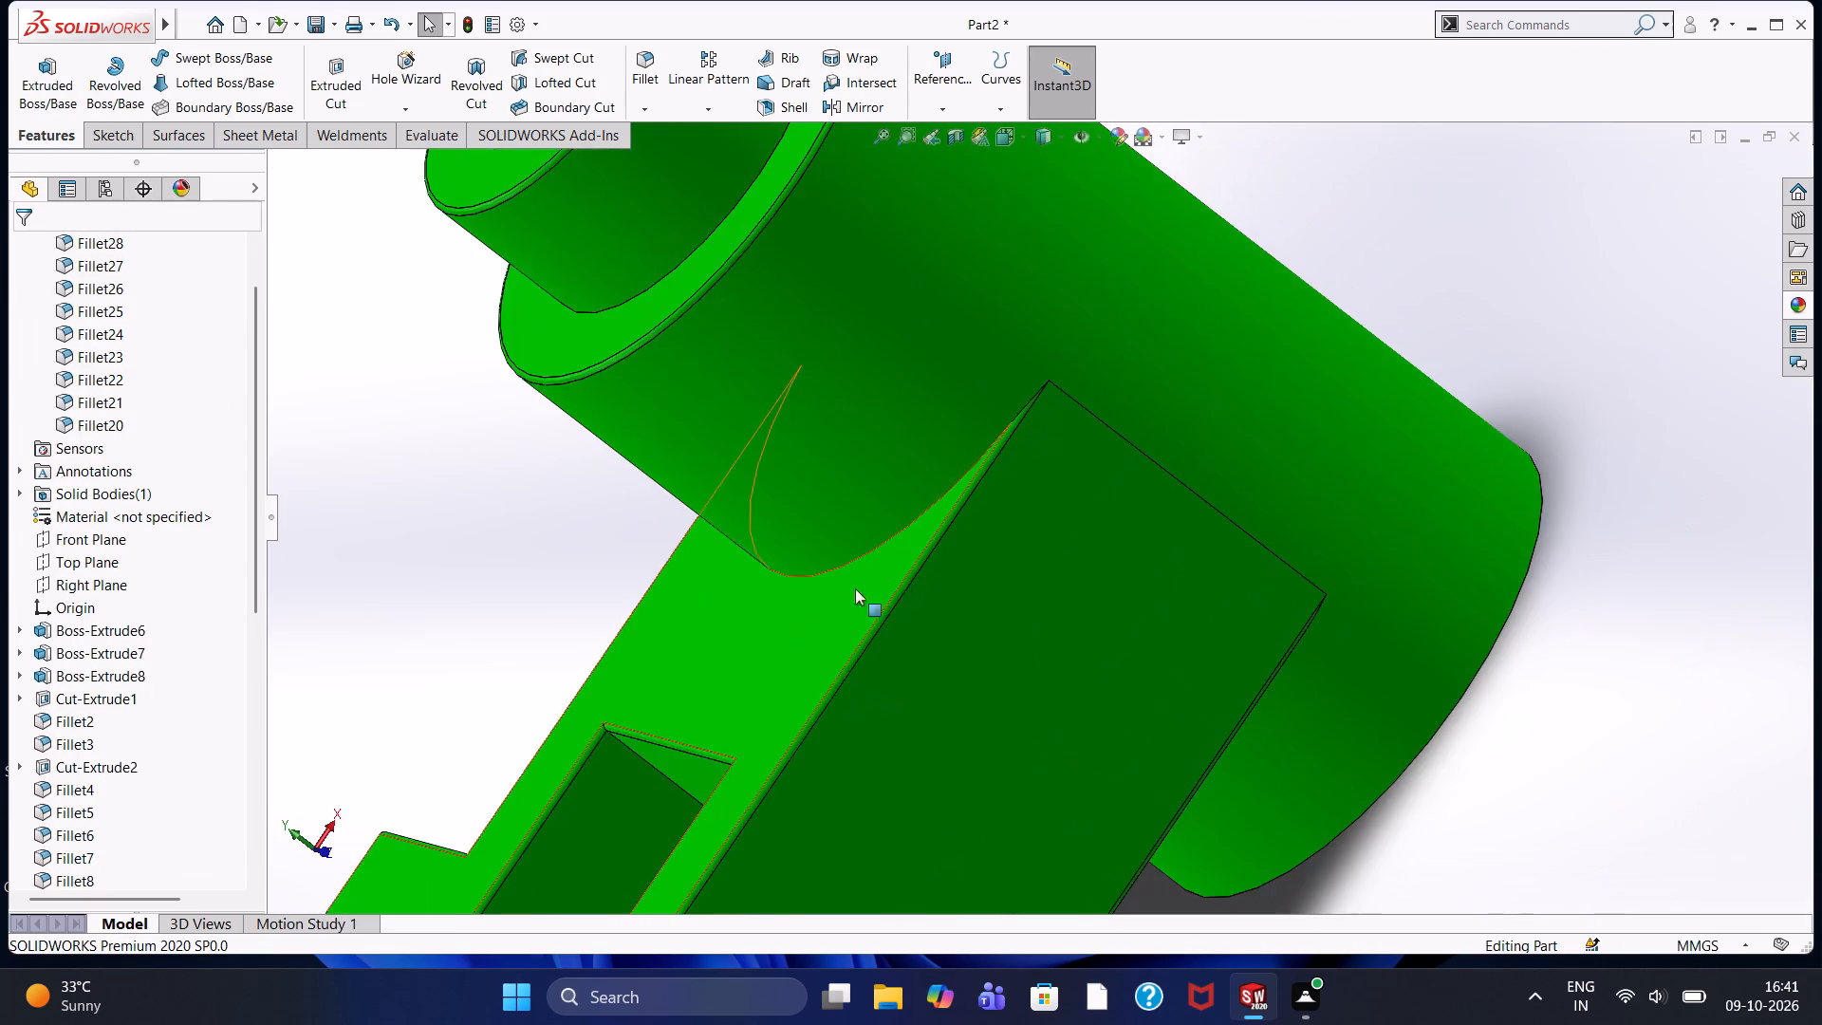
scroll(909, 510, "up", 3)
middle_click_drag(638, 342, 730, 402)
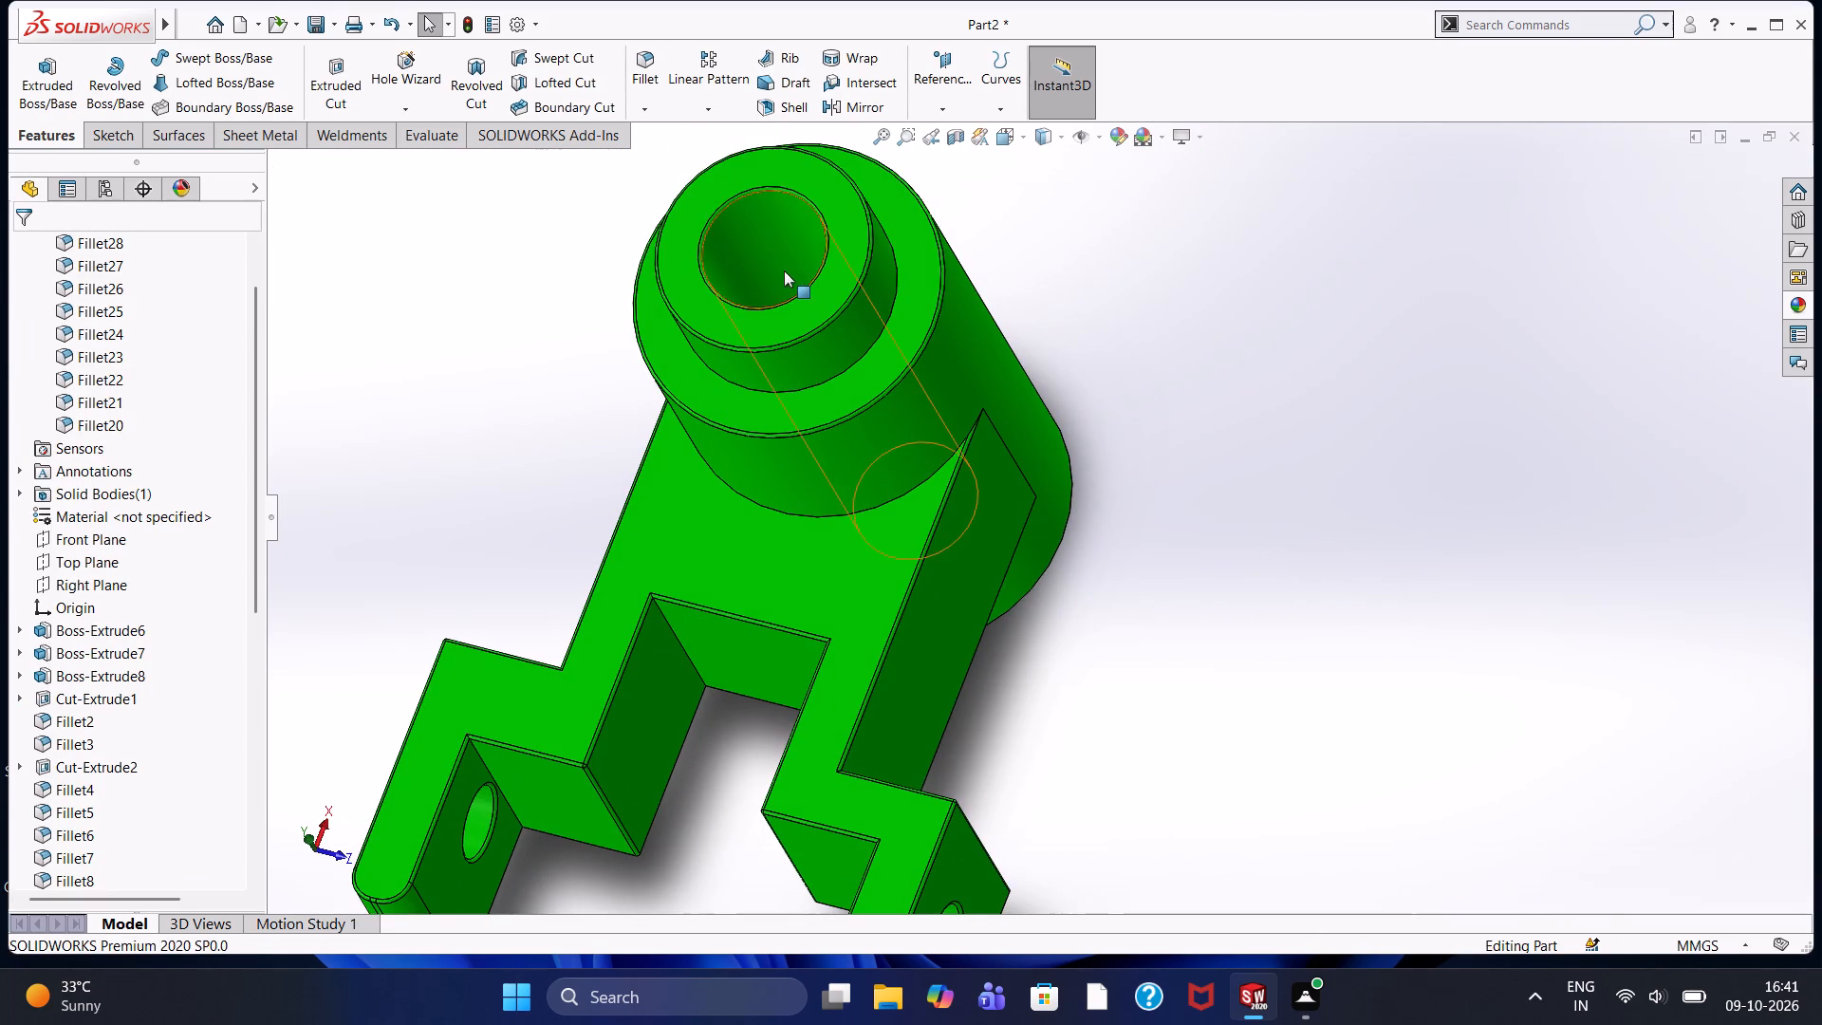
scroll(723, 188, "up", 1)
scroll(770, 313, "down", 6)
middle_click_drag(618, 371, 645, 309)
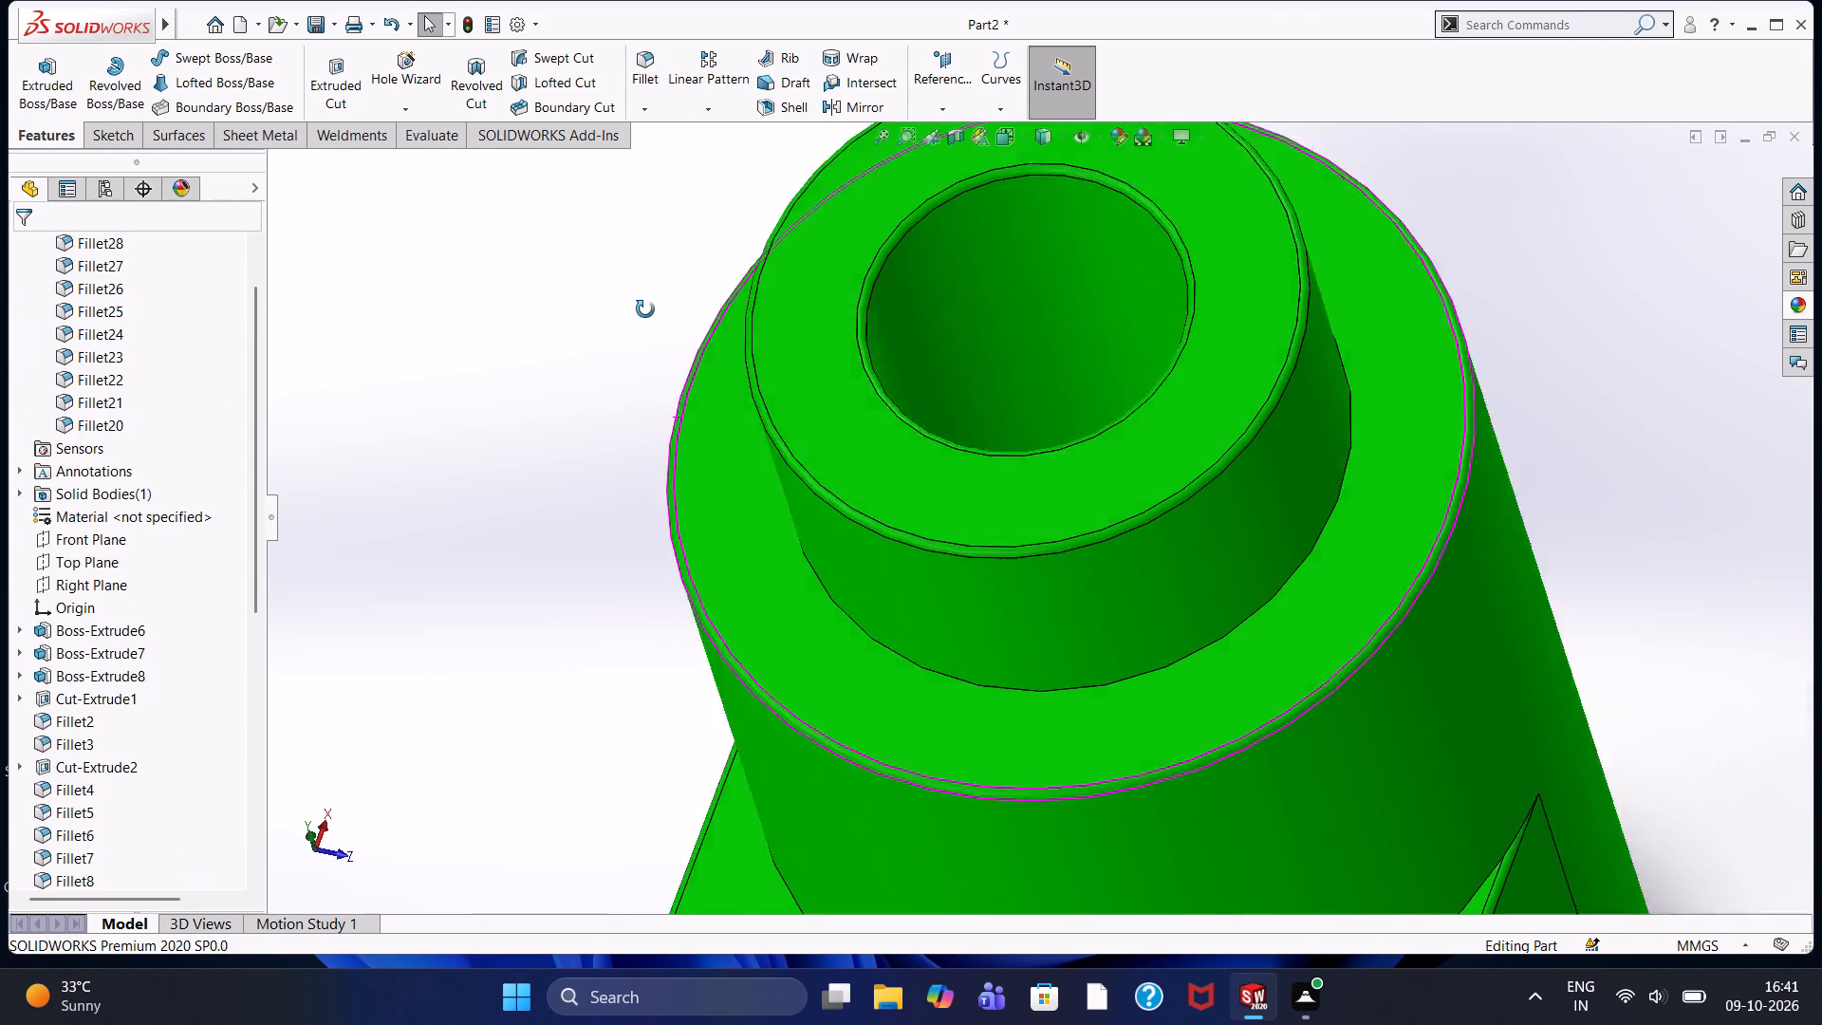
middle_click_drag(645, 309, 678, 315)
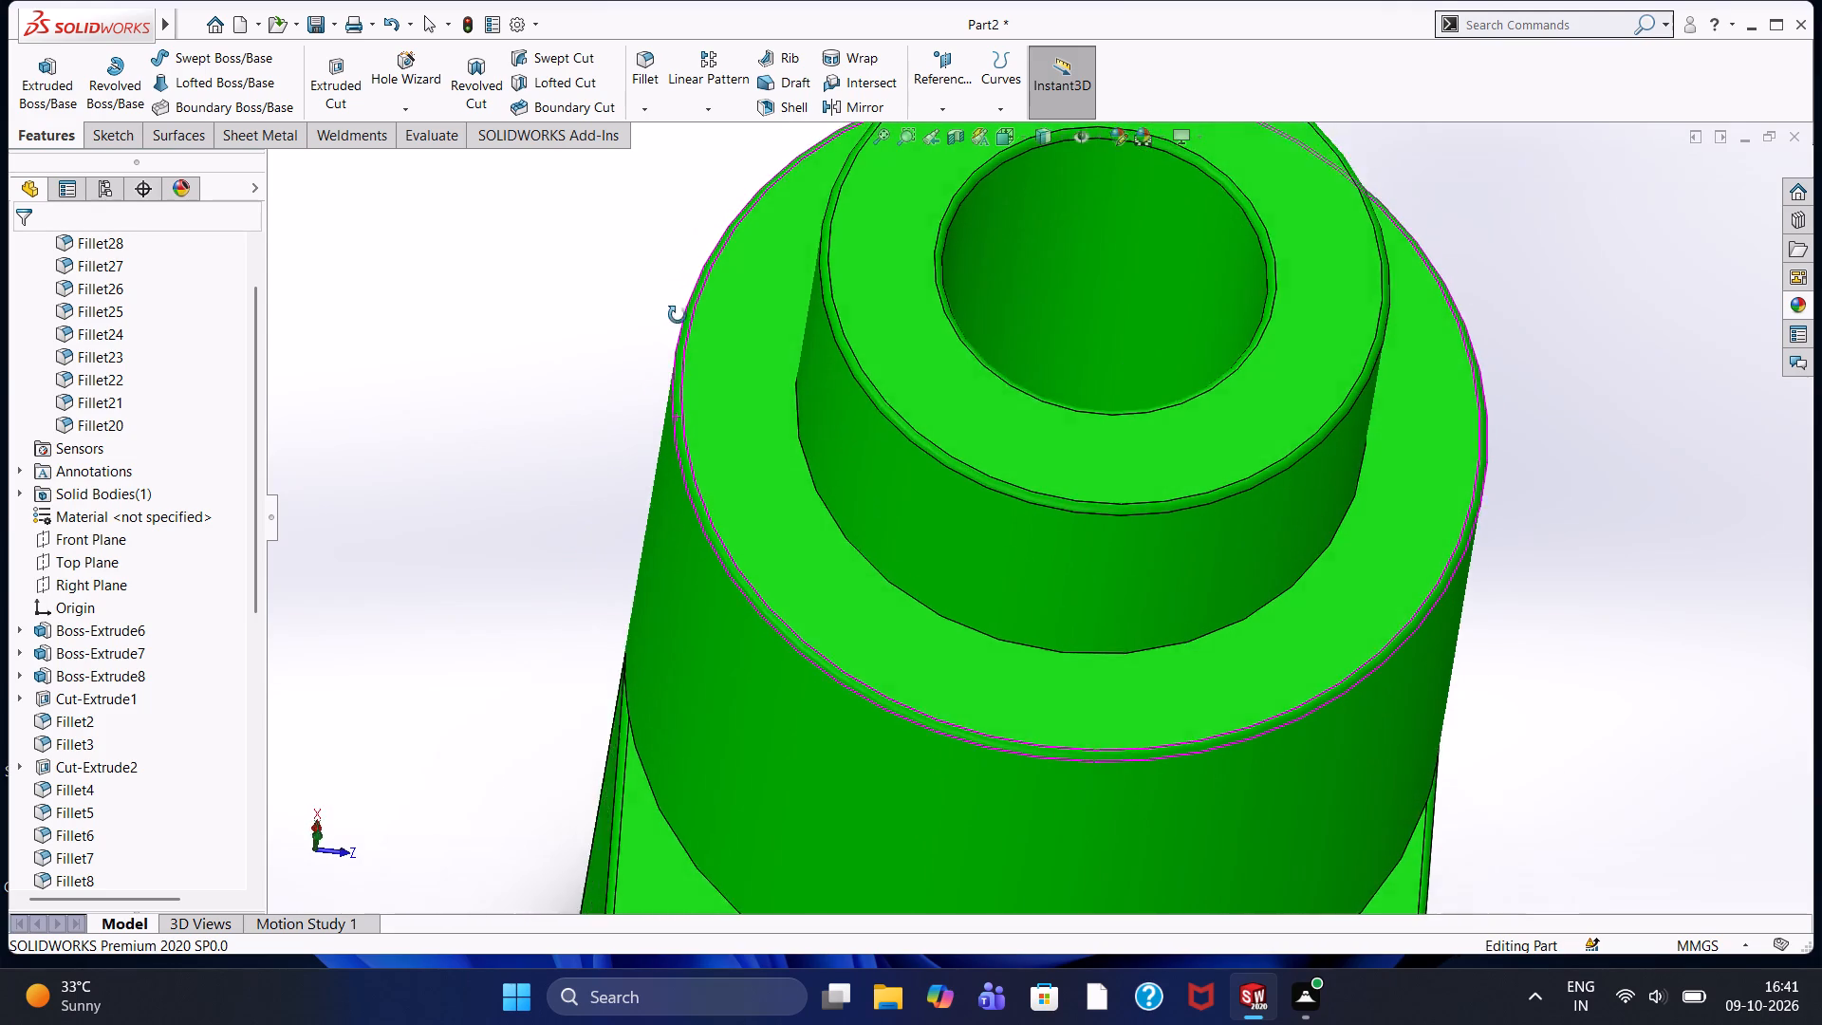
middle_click_drag(678, 315, 724, 281)
left_click(648, 66)
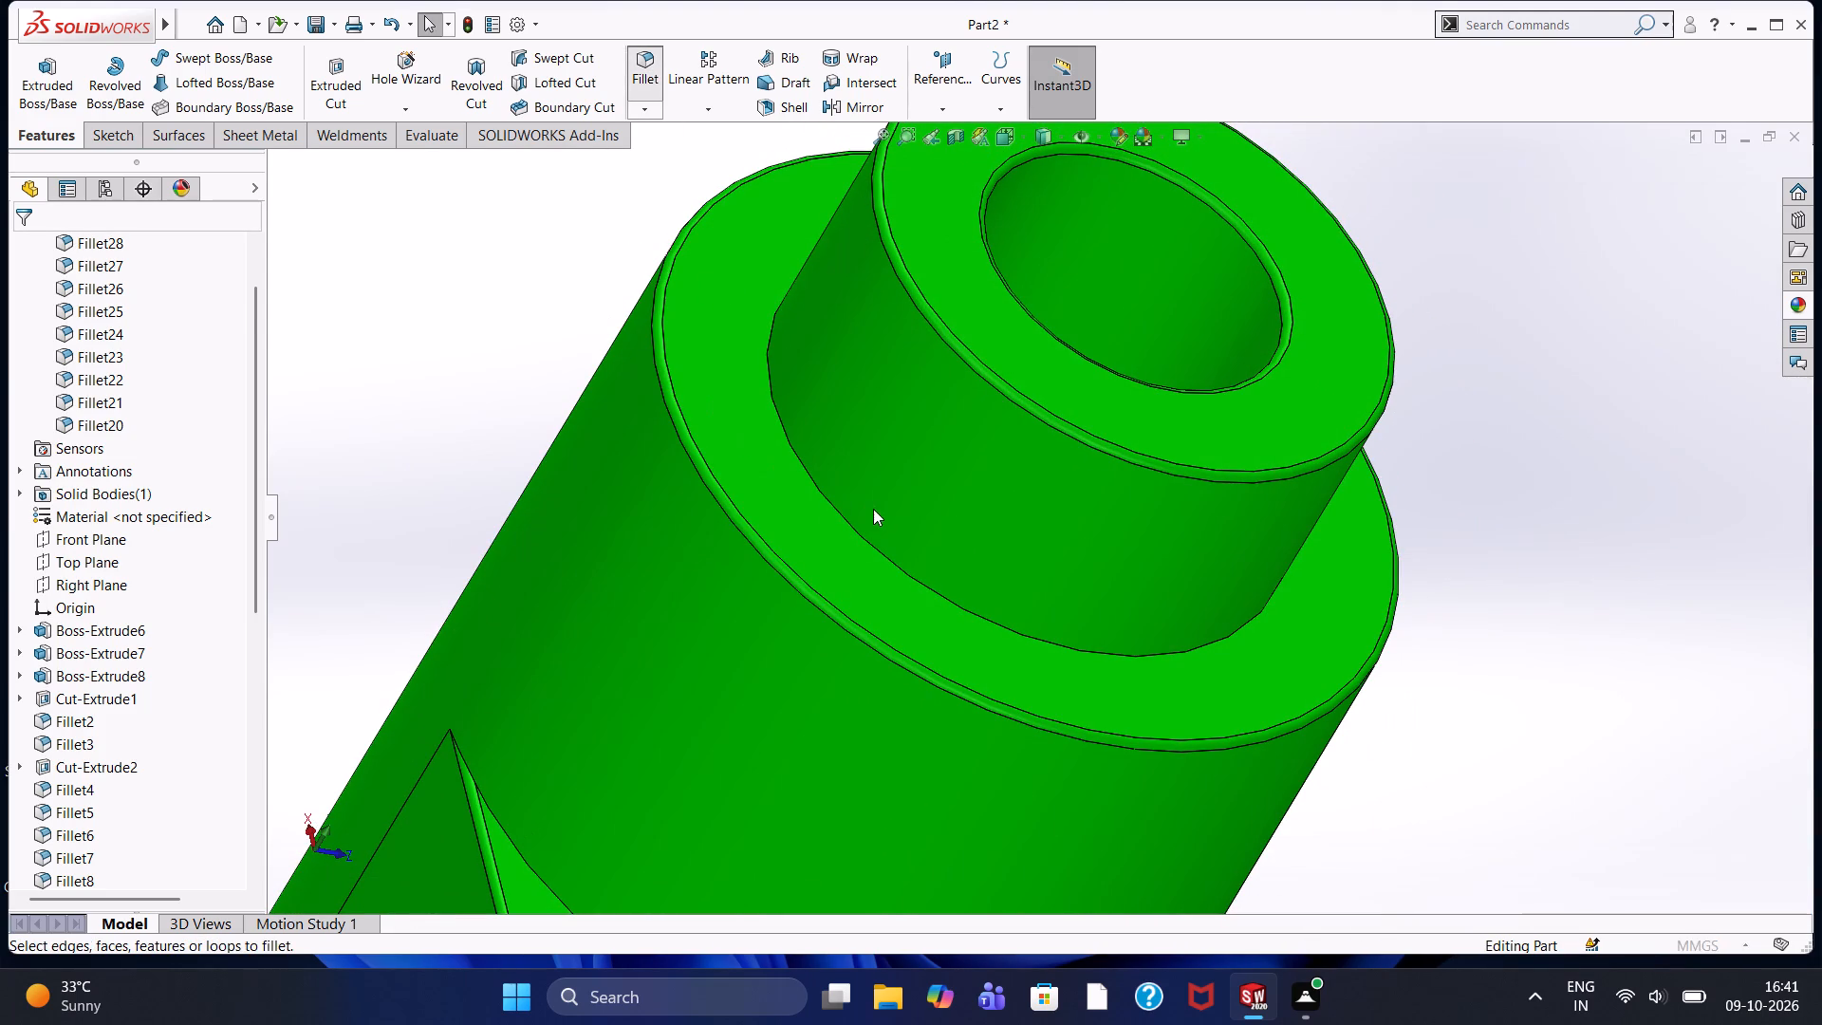
left_click(861, 532)
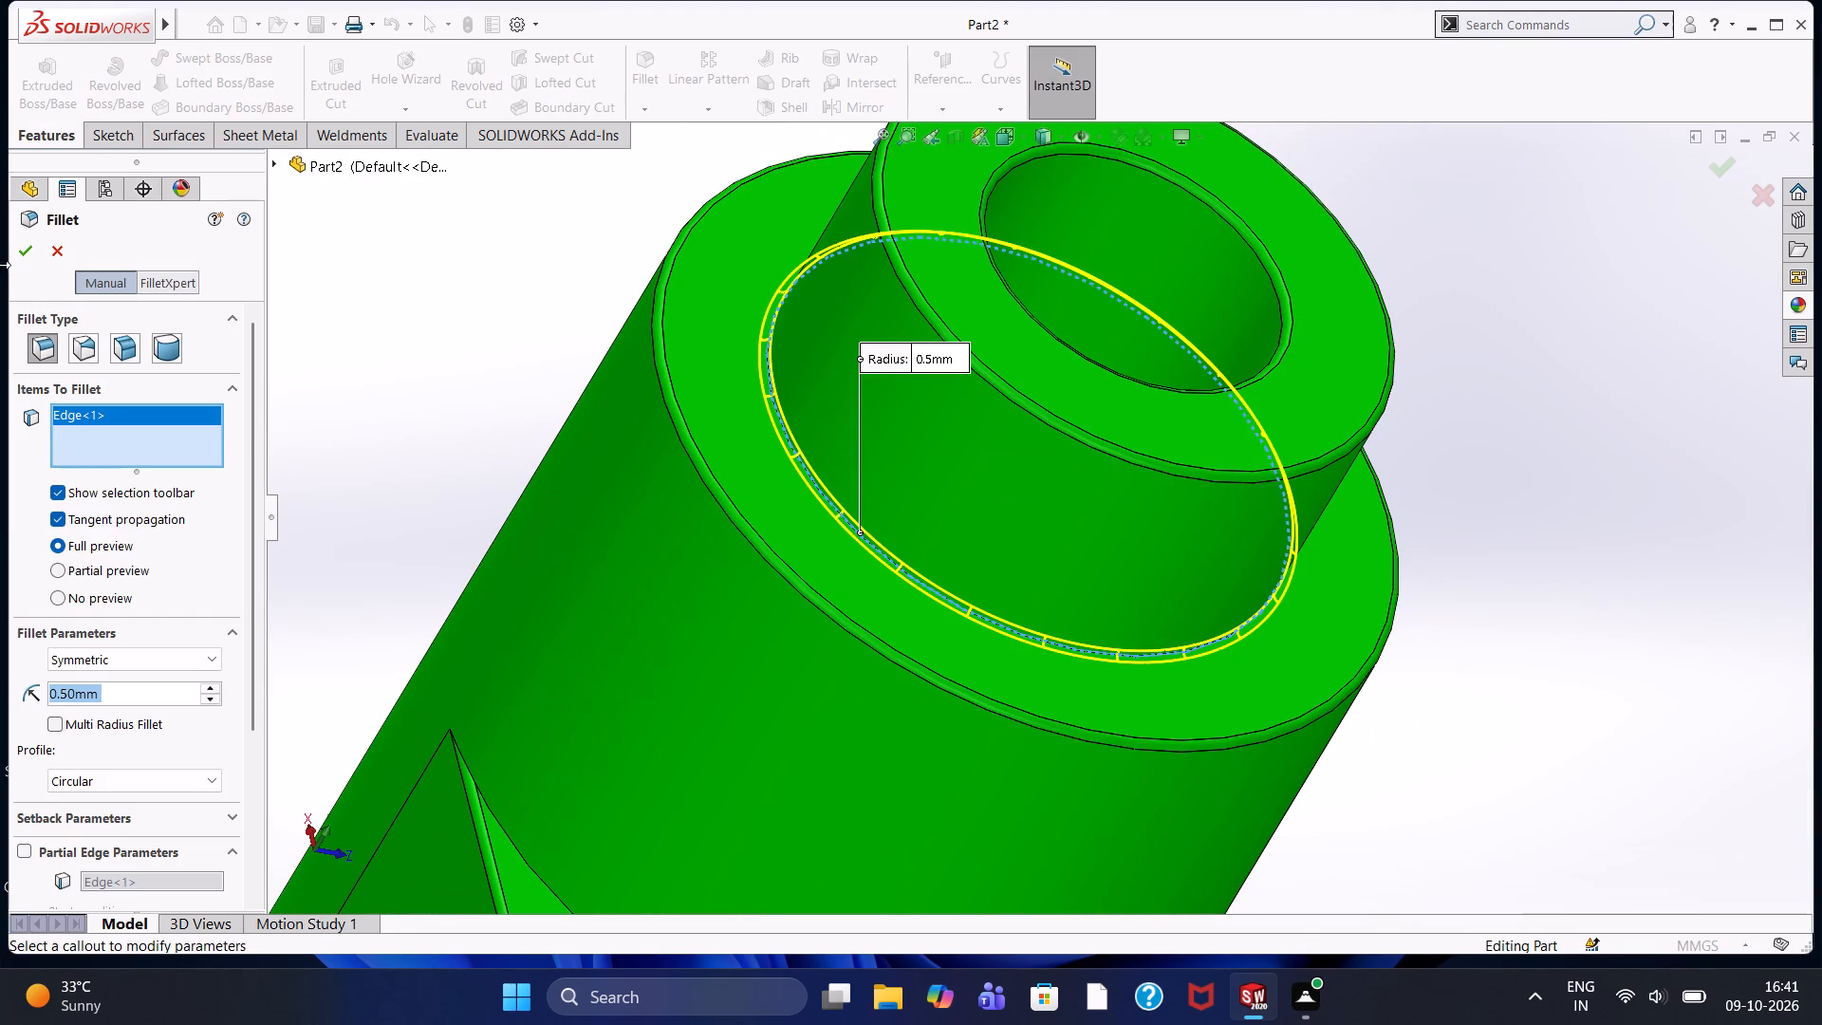
left_click(21, 251)
left_click(396, 346)
Examine the forked arms, the cylinder's underside and the stepped boss for edges still lacking fillets.
scroll(642, 388, "up", 7)
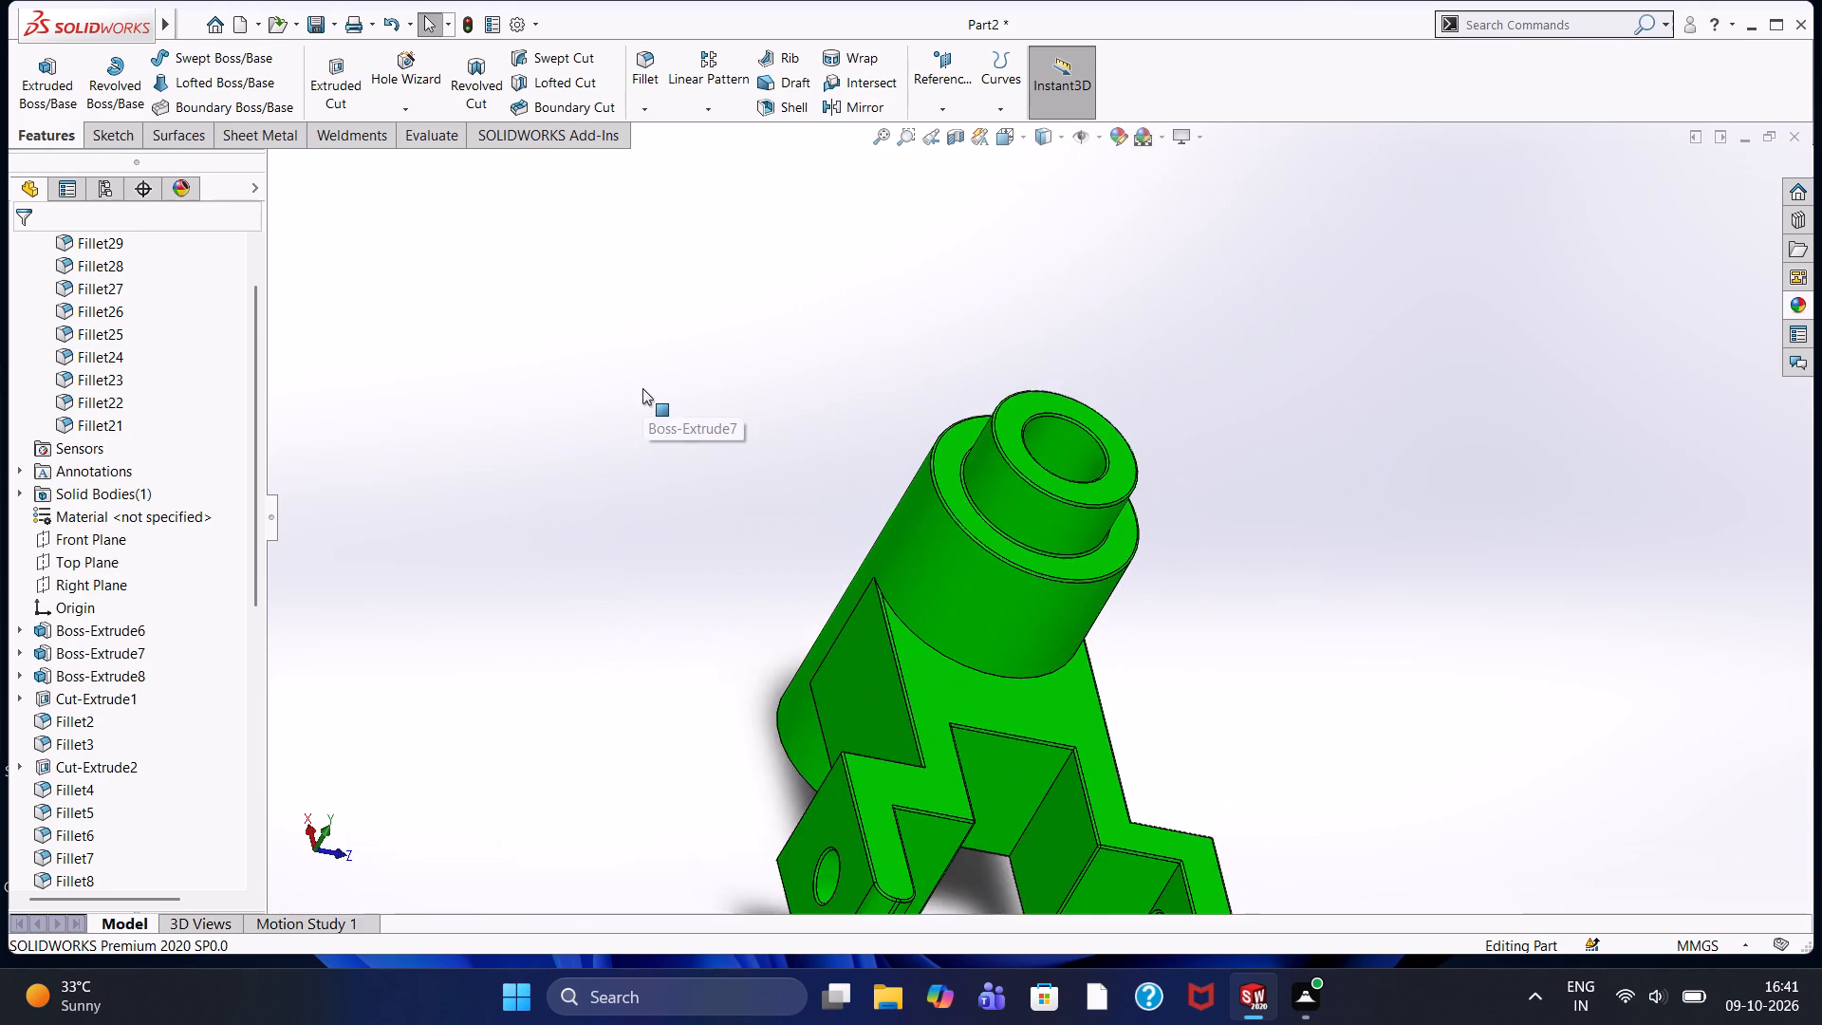
scroll(1137, 576, "up", 3)
scroll(1247, 716, "down", 3)
middle_click_drag(1152, 632, 1074, 500)
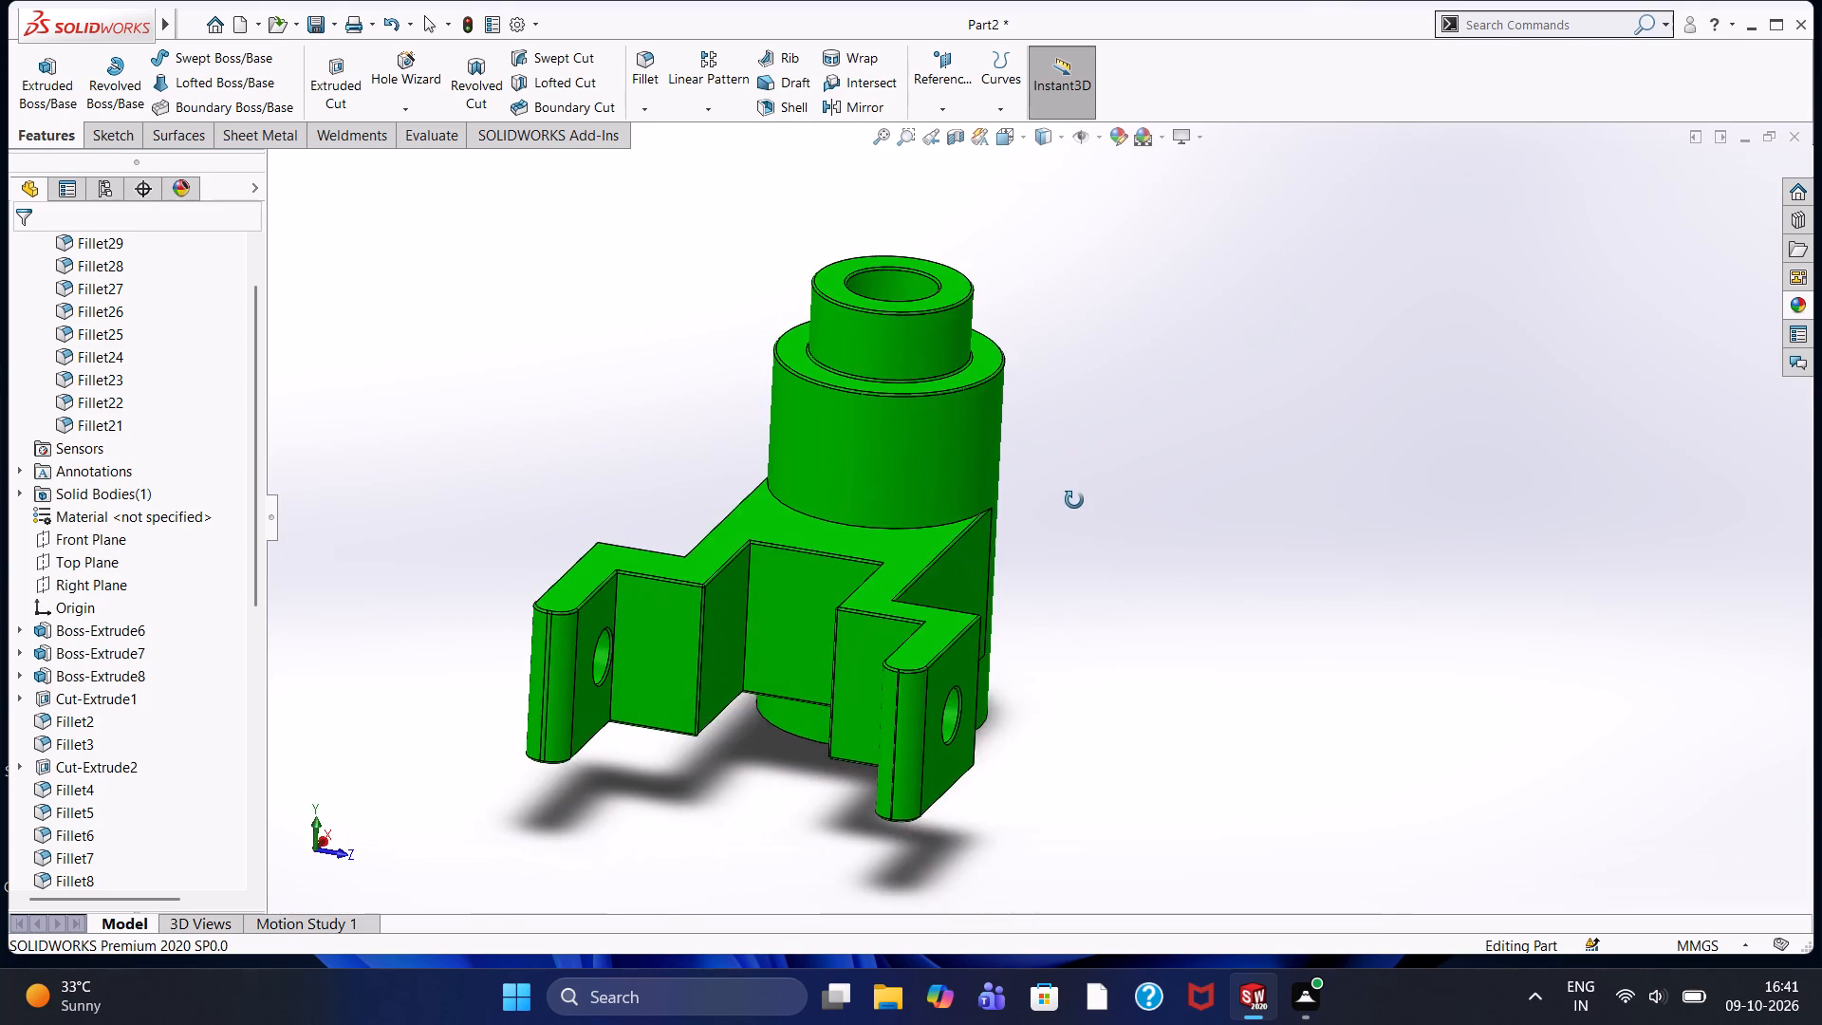
middle_click_drag(1074, 500, 1100, 498)
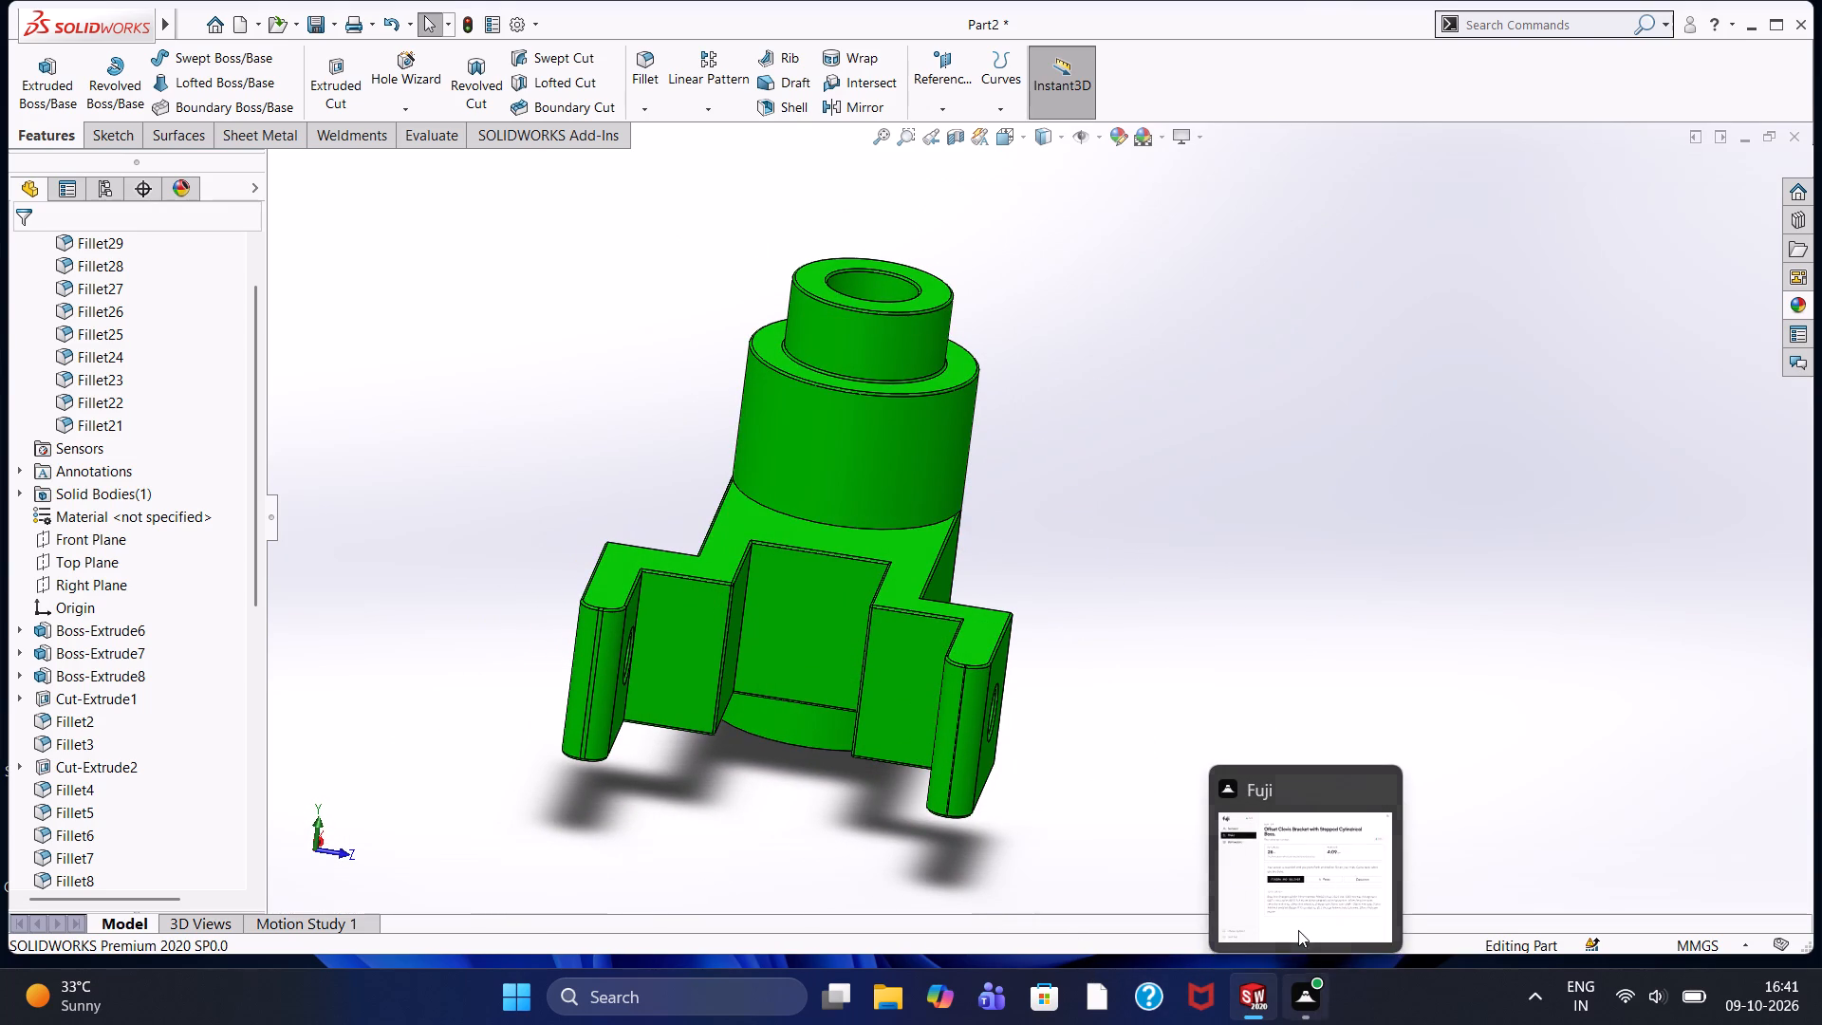
scroll(1263, 753, "down", 2)
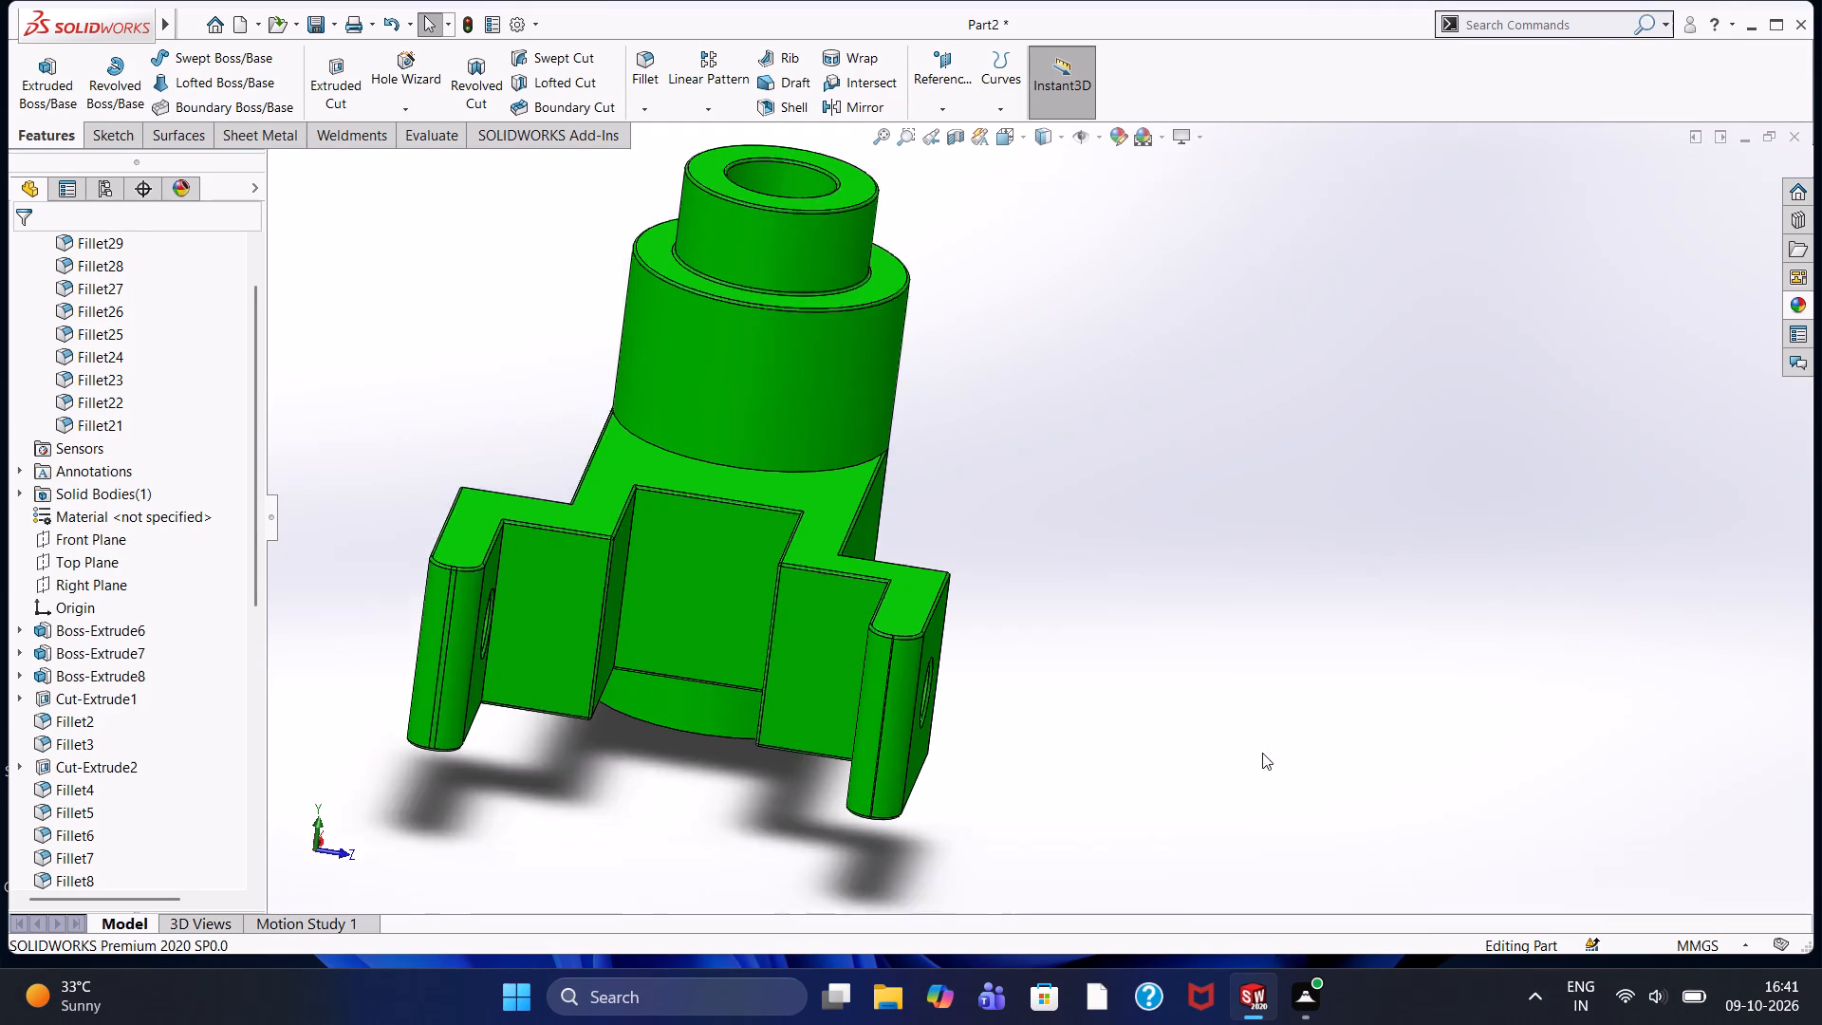
scroll(1262, 753, "down", 2)
scroll(756, 607, "up", 6)
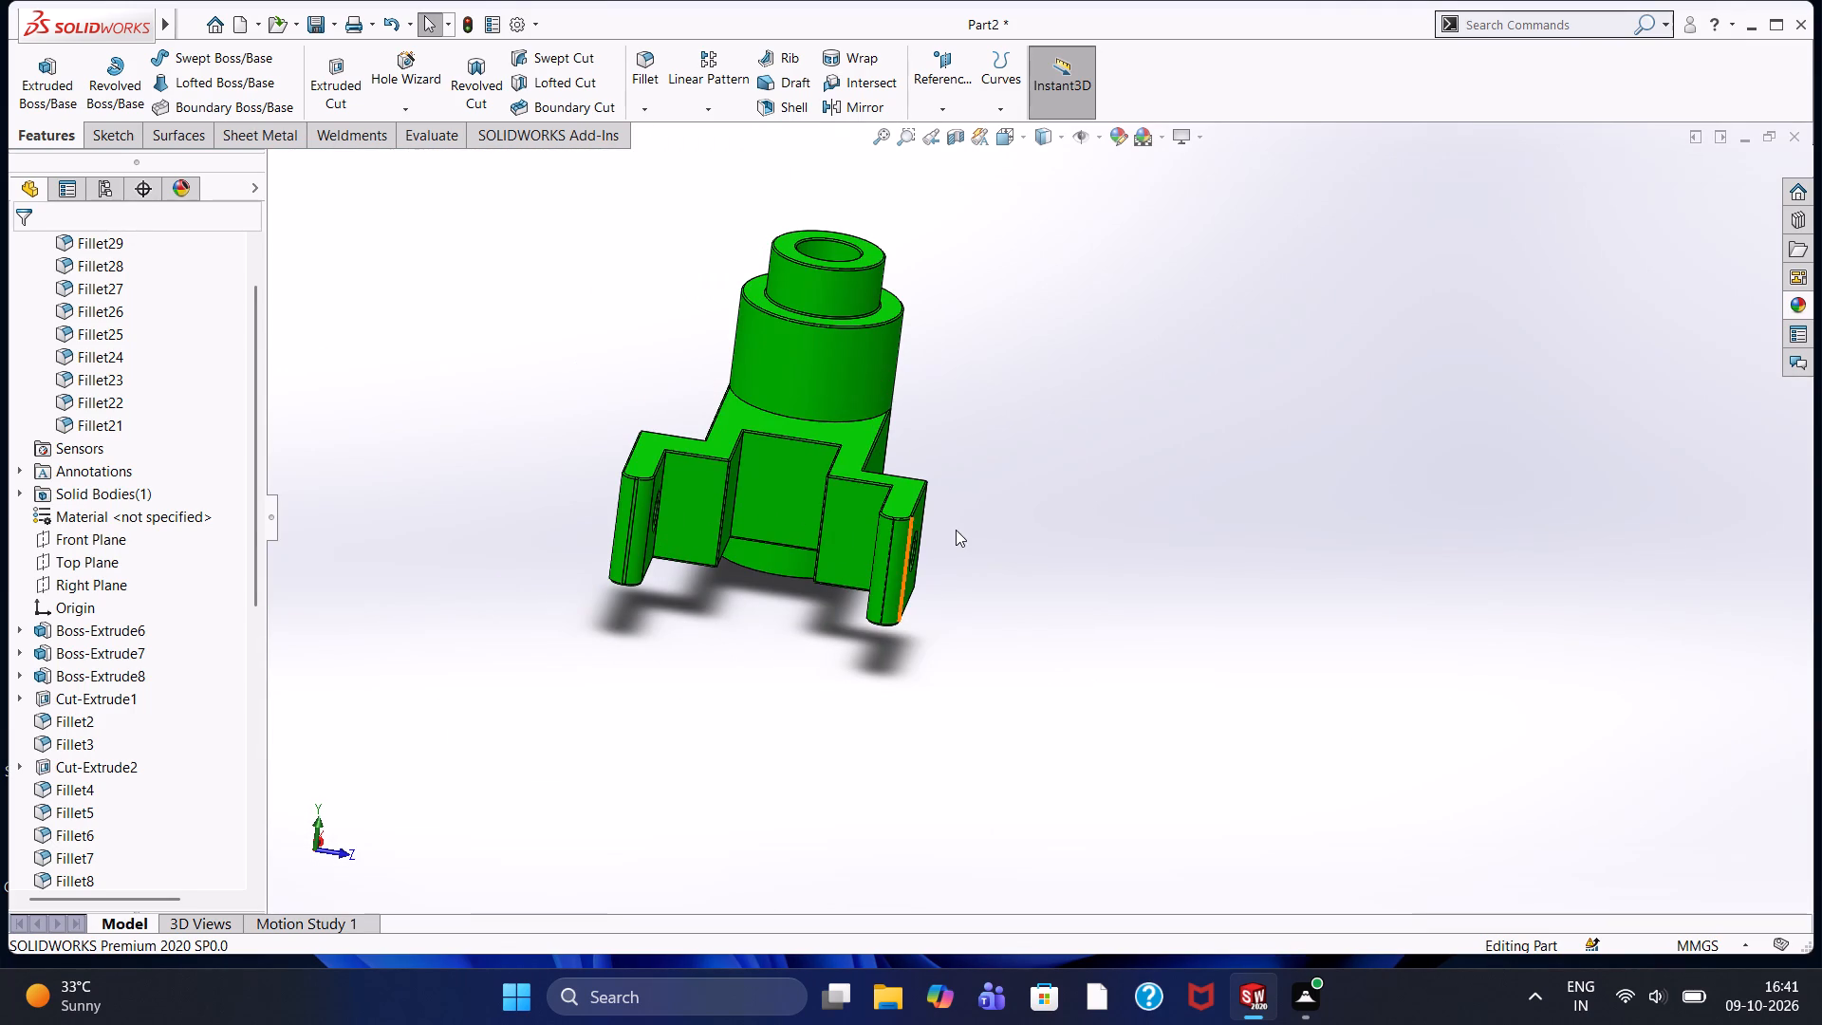
middle_click_drag(956, 530, 717, 387)
scroll(858, 533, "down", 7)
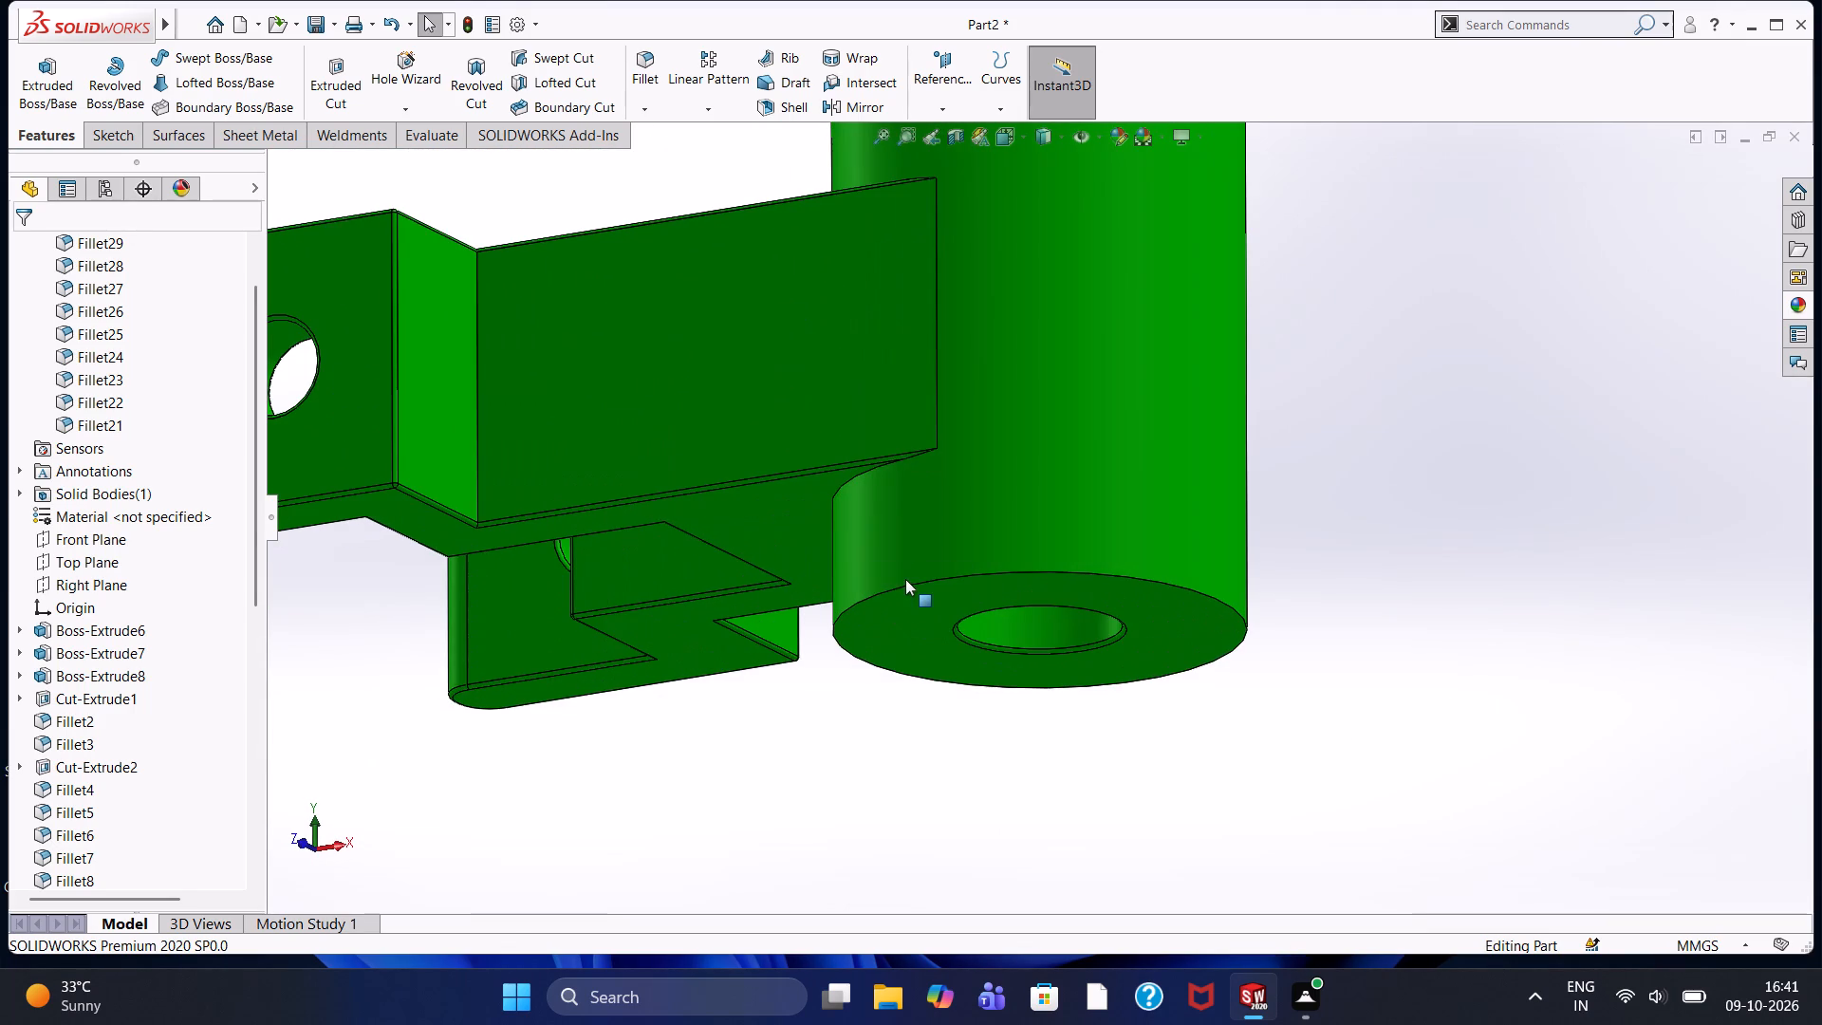
scroll(1050, 404, "up", 4)
middle_click_drag(1033, 209, 1044, 494)
scroll(1033, 209, "down", 1)
scroll(1044, 494, "down", 10)
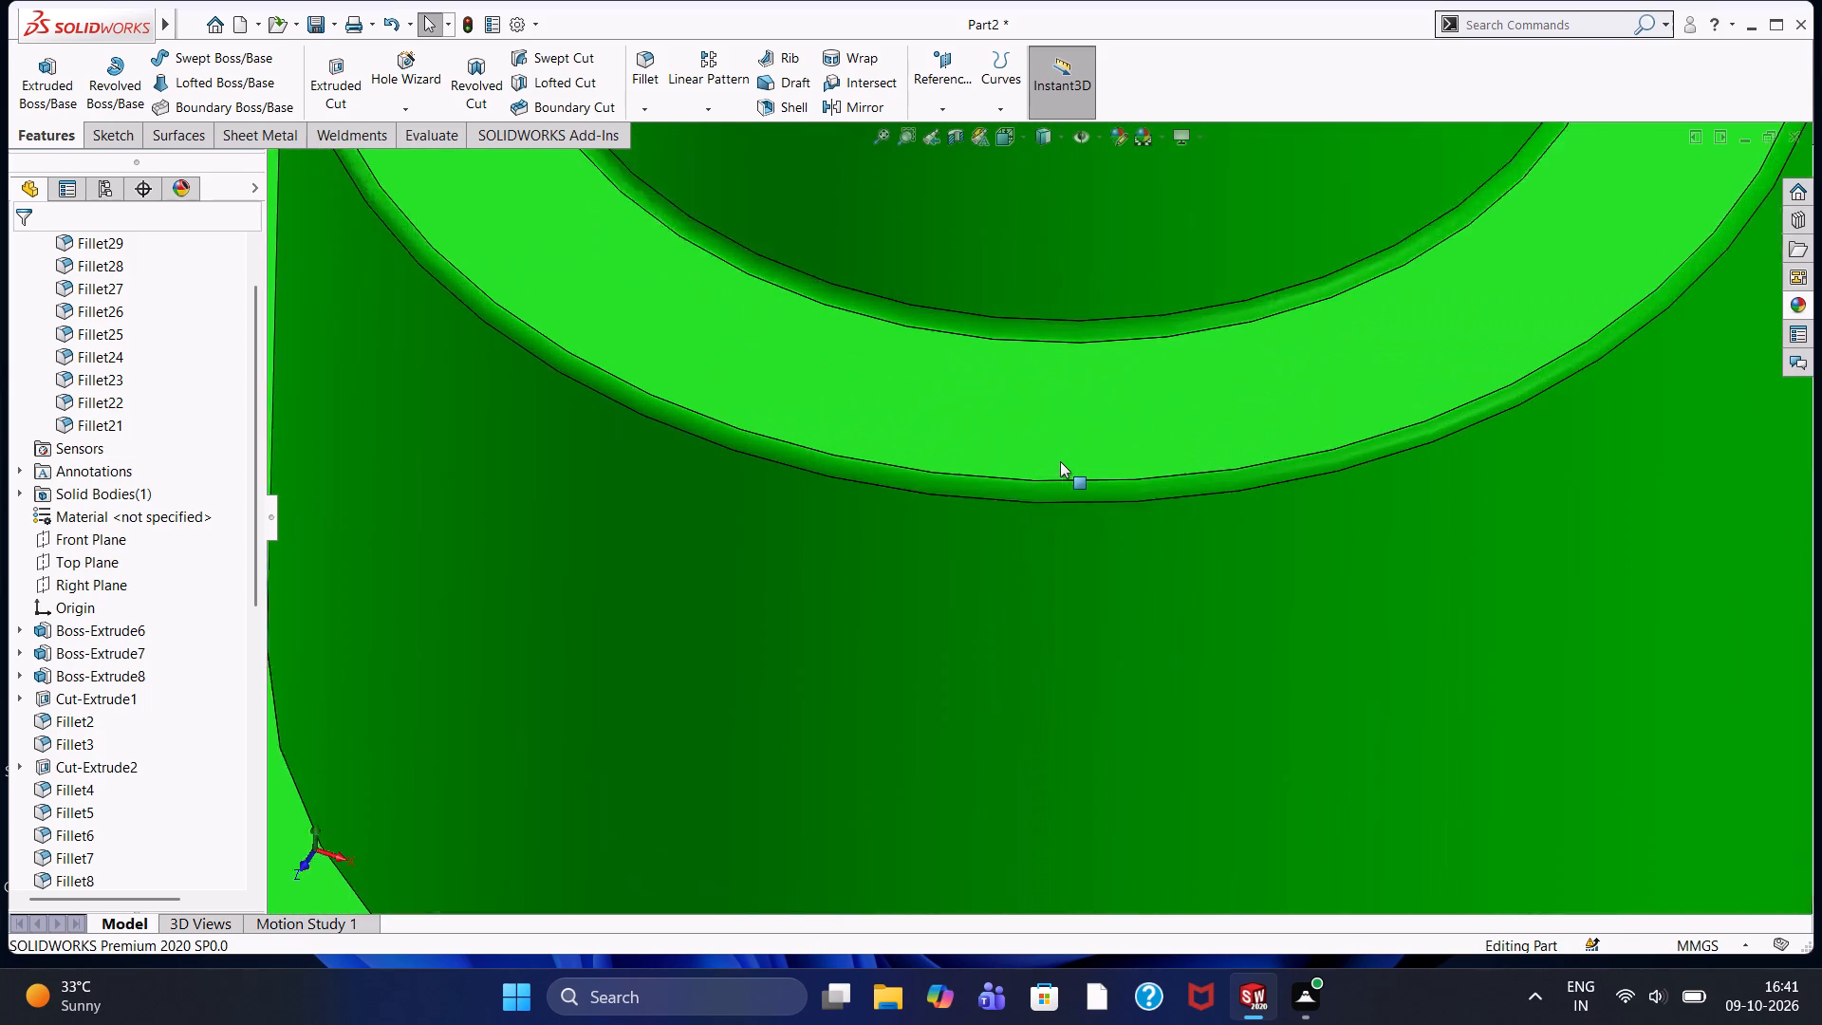
scroll(1060, 461, "down", 2)
scroll(1060, 461, "up", 4)
scroll(1056, 581, "up", 6)
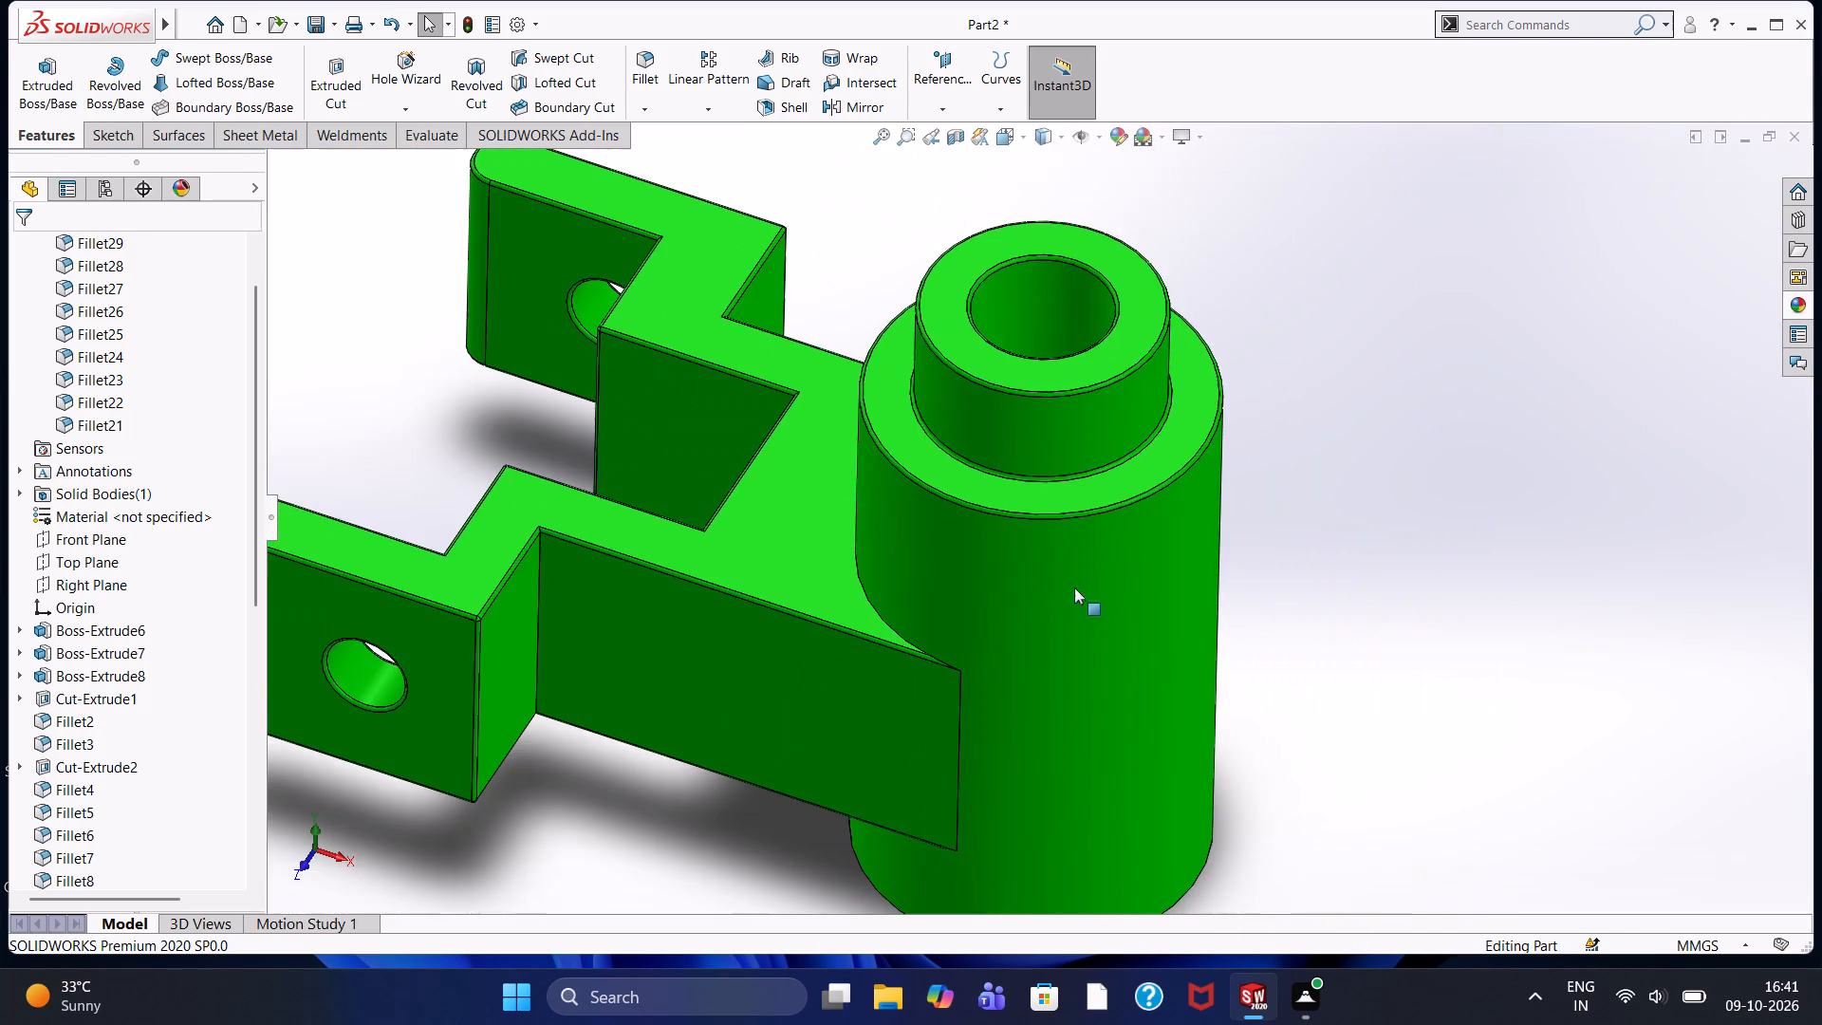
scroll(1130, 660, "up", 3)
Fillet the outer bottom edge of the large cylinder with a 0.5 mm radius.
middle_click_drag(1144, 767, 1167, 552)
scroll(1128, 729, "down", 4)
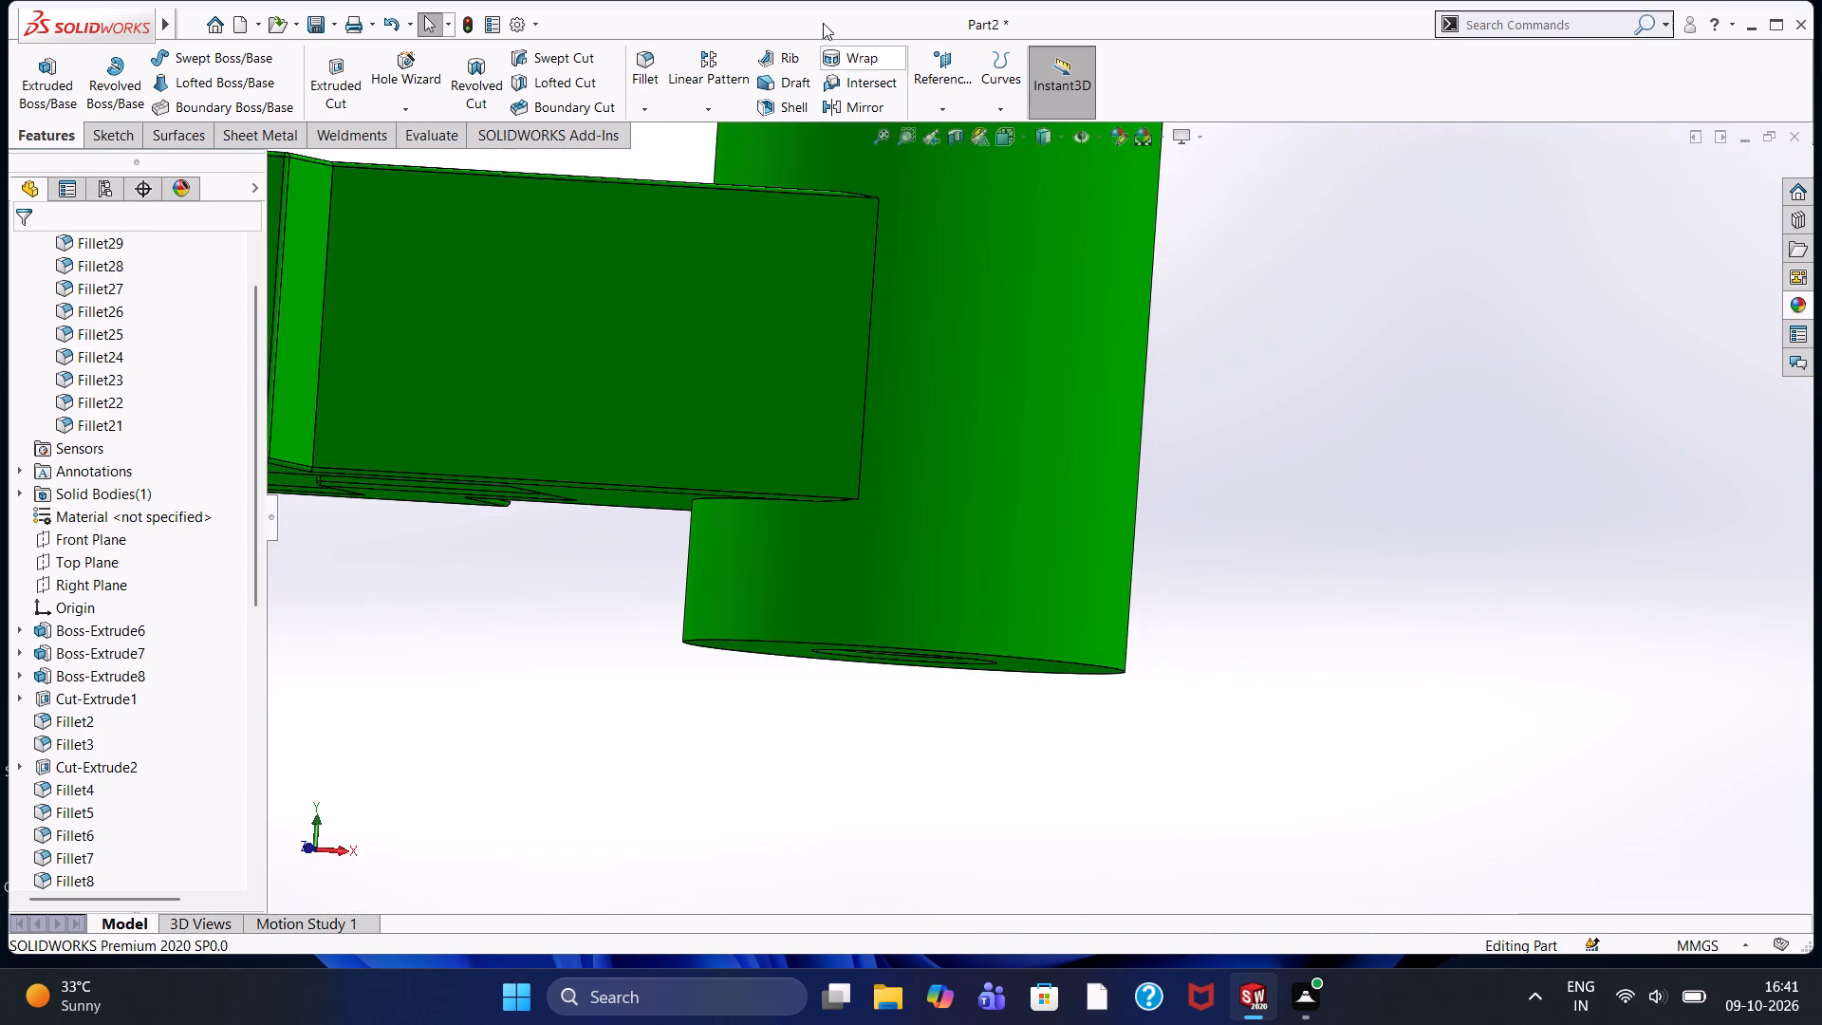
scroll(858, 329, "down", 1)
left_click(652, 69)
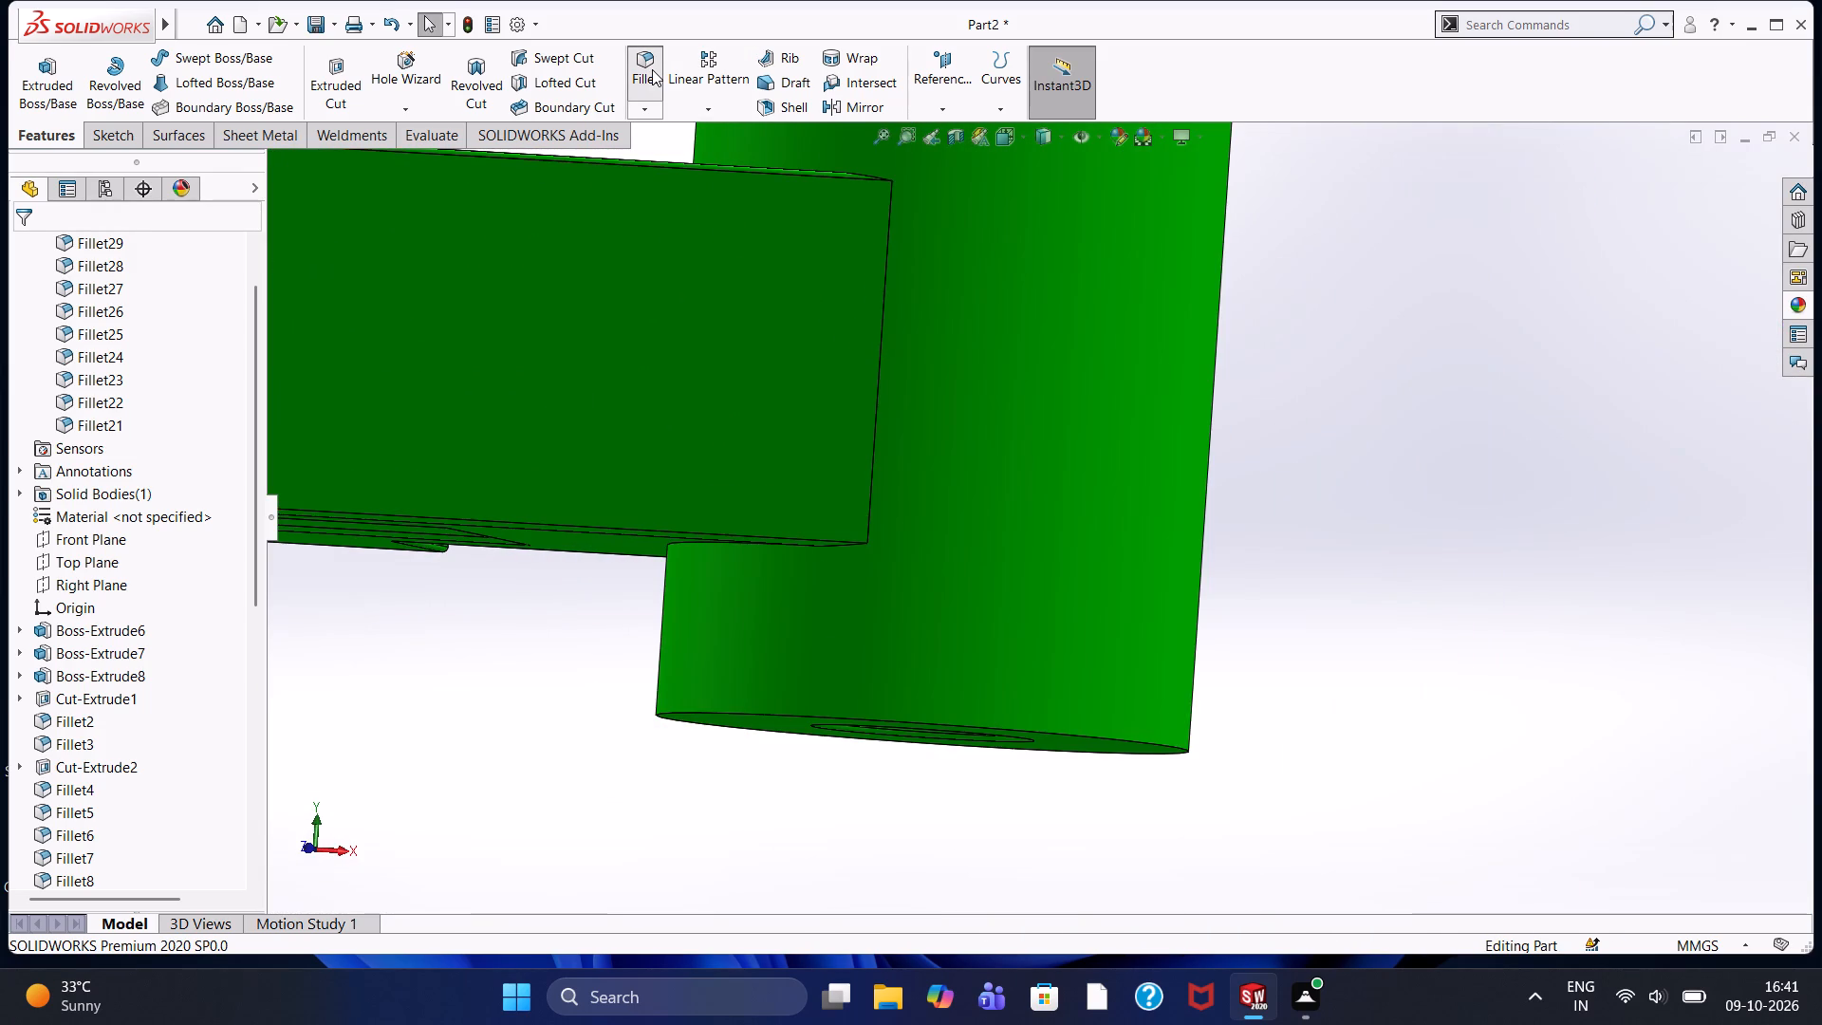
left_click(953, 726)
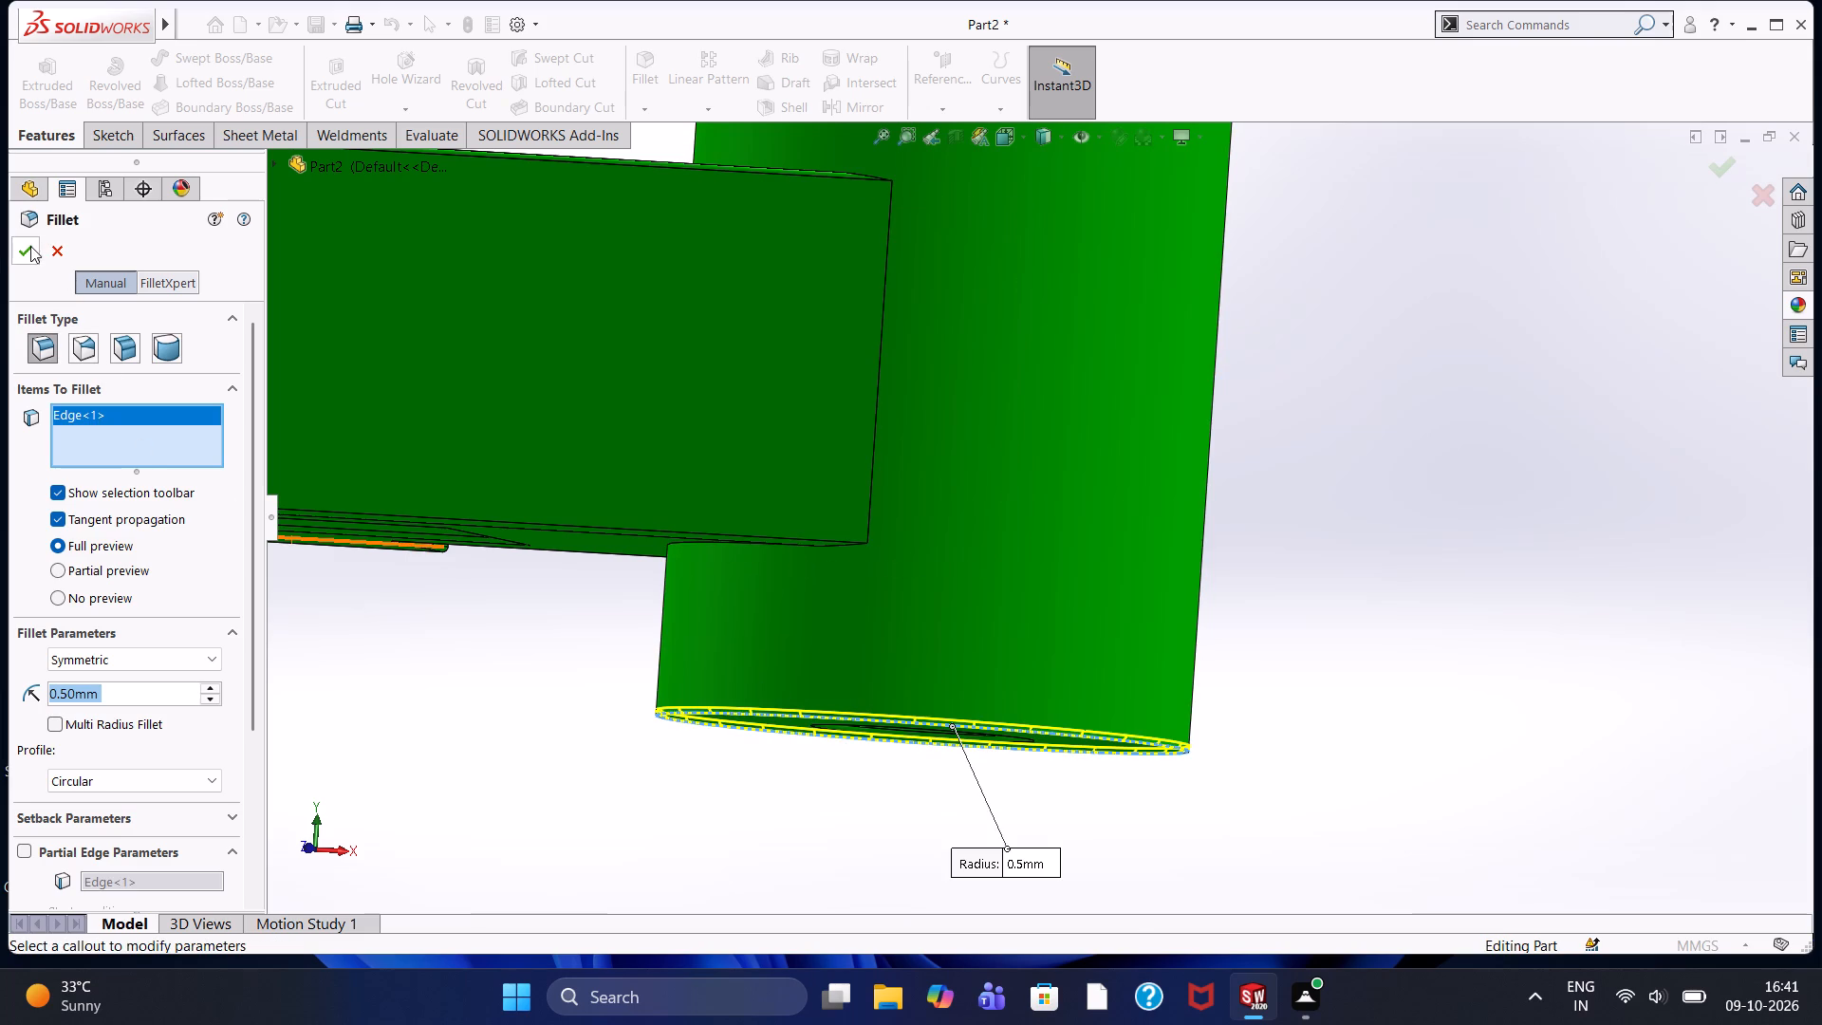
left_click(30, 246)
left_click(569, 665)
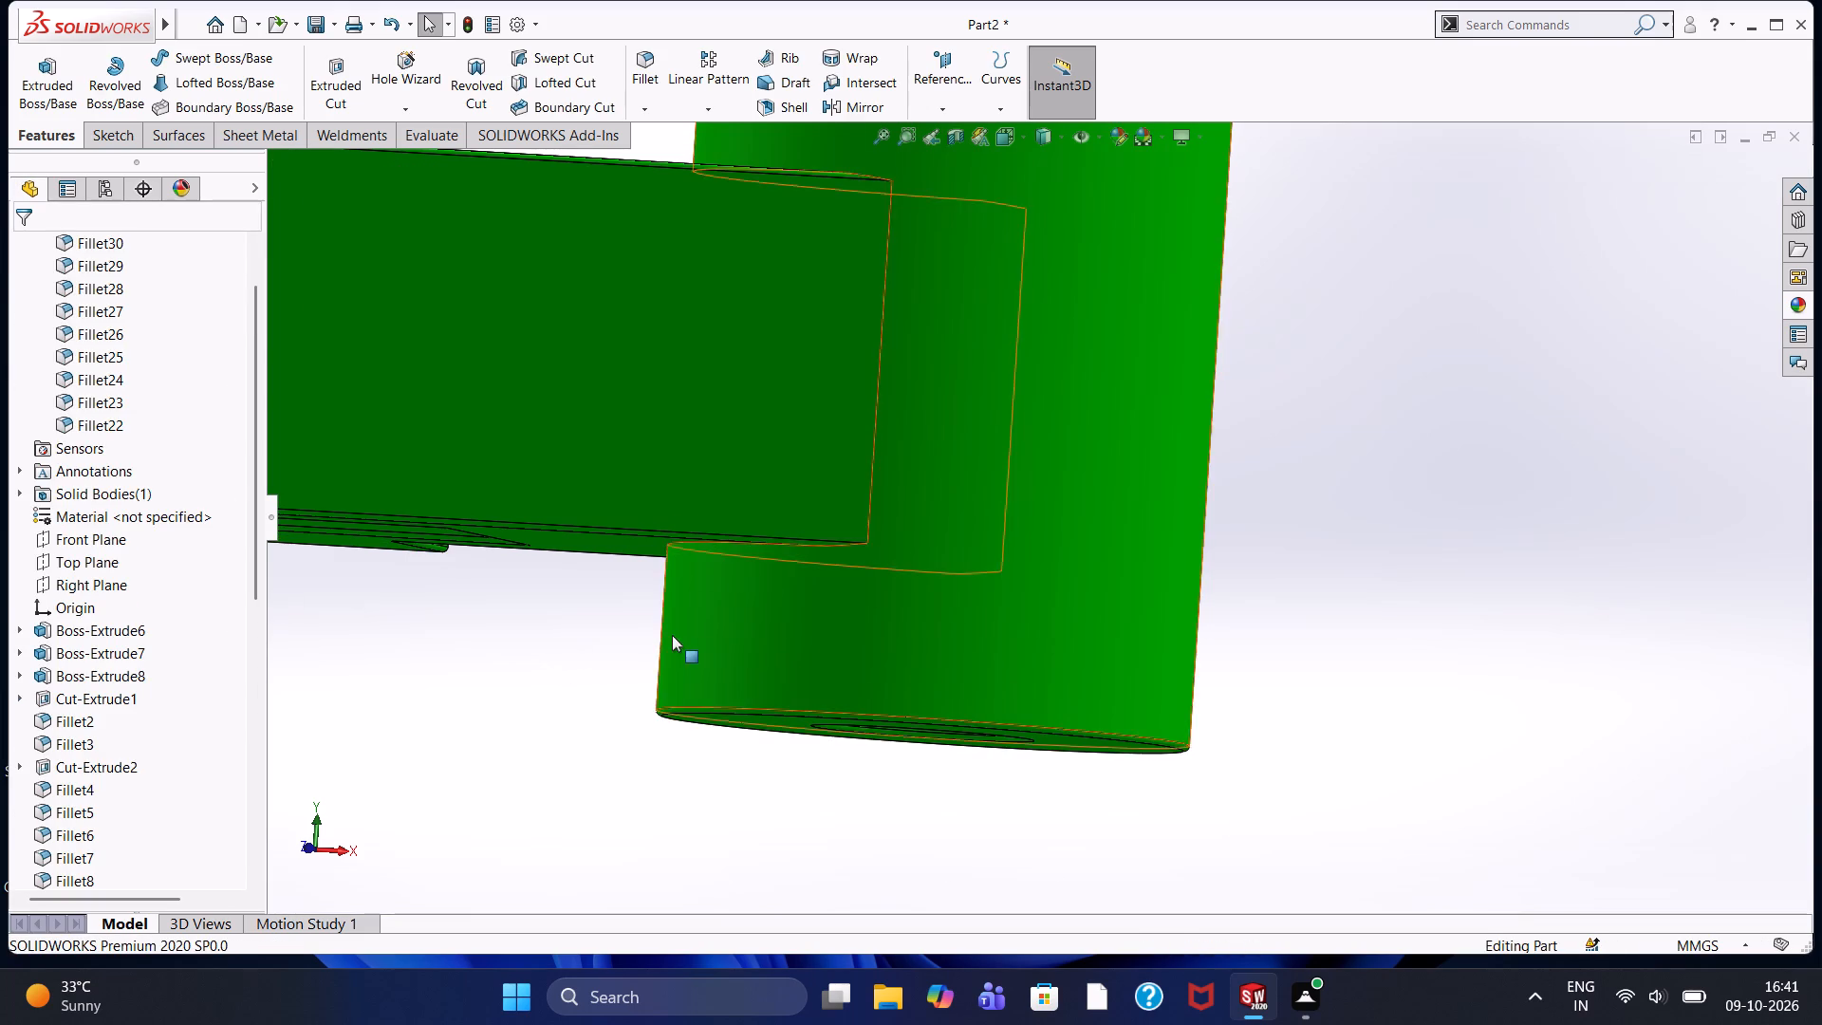
Inspect the large cylinder's underside, the forked arms and the notch between them for edges still lacking fillets.
scroll(672, 635, "up", 2)
middle_click_drag(663, 634, 604, 415)
scroll(754, 684, "down", 3)
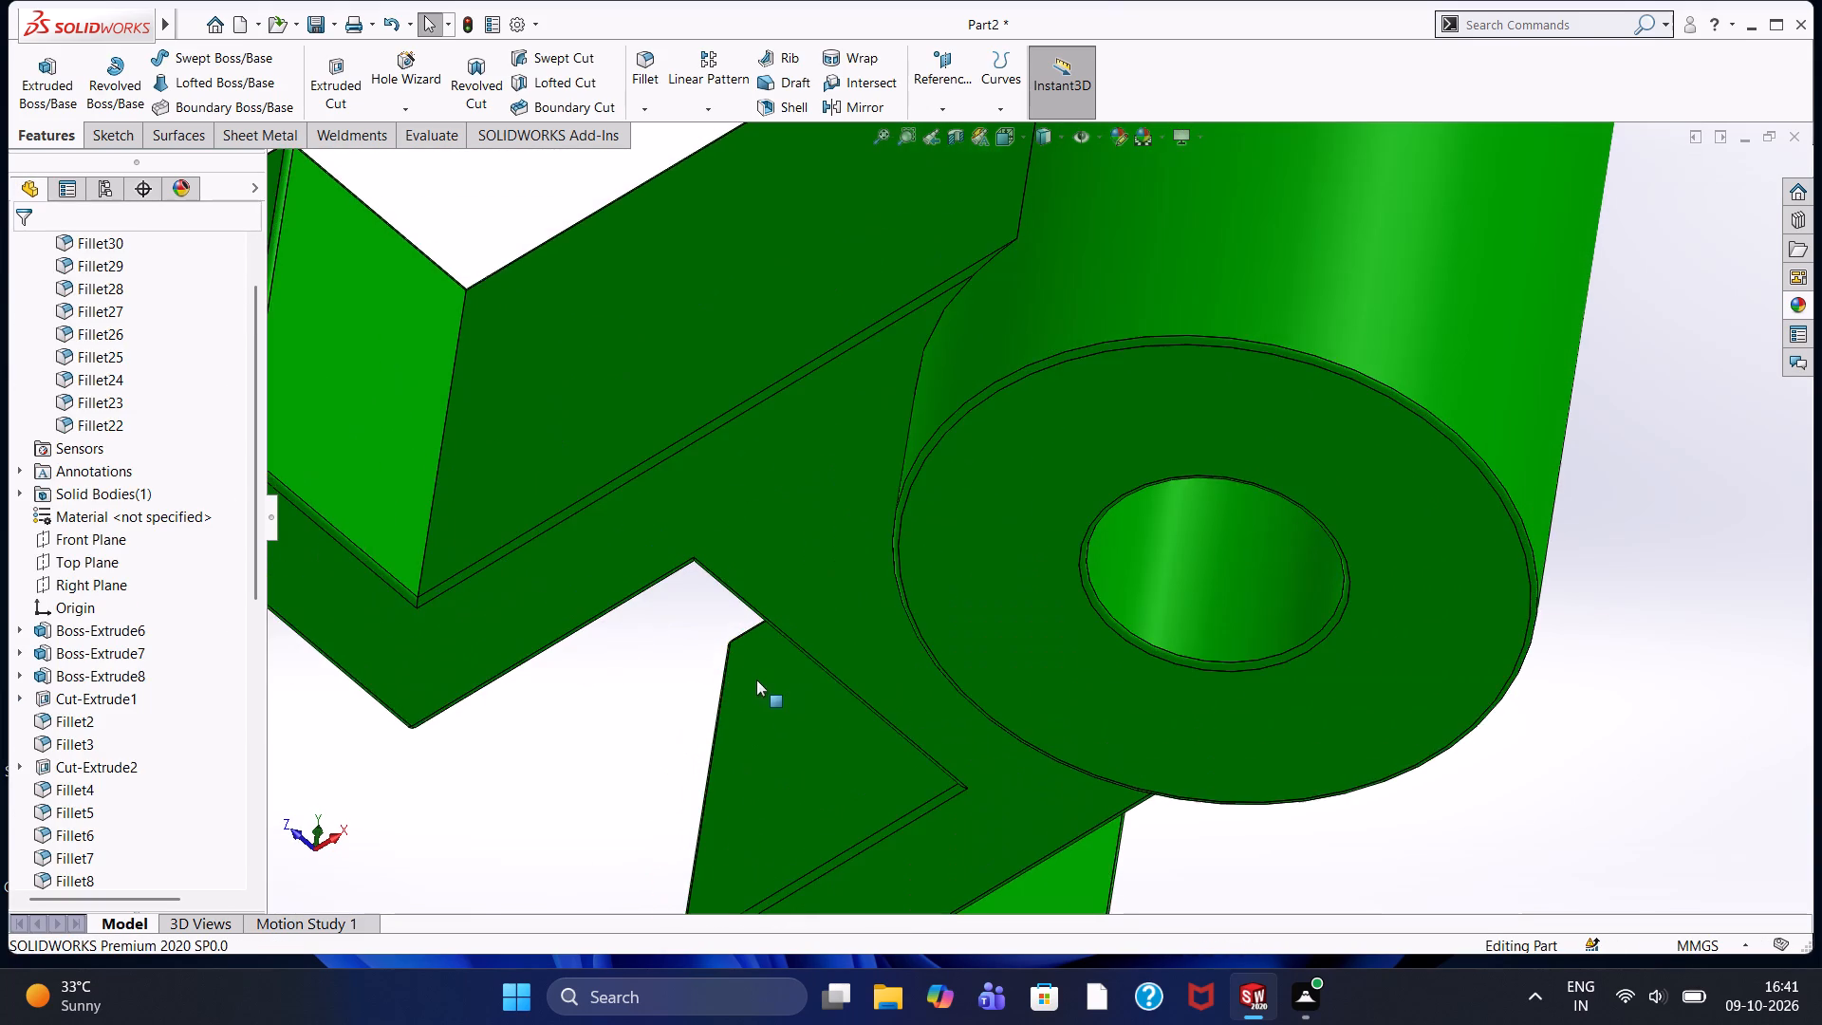
scroll(794, 635, "down", 4)
scroll(872, 586, "down", 4)
scroll(872, 586, "up", 5)
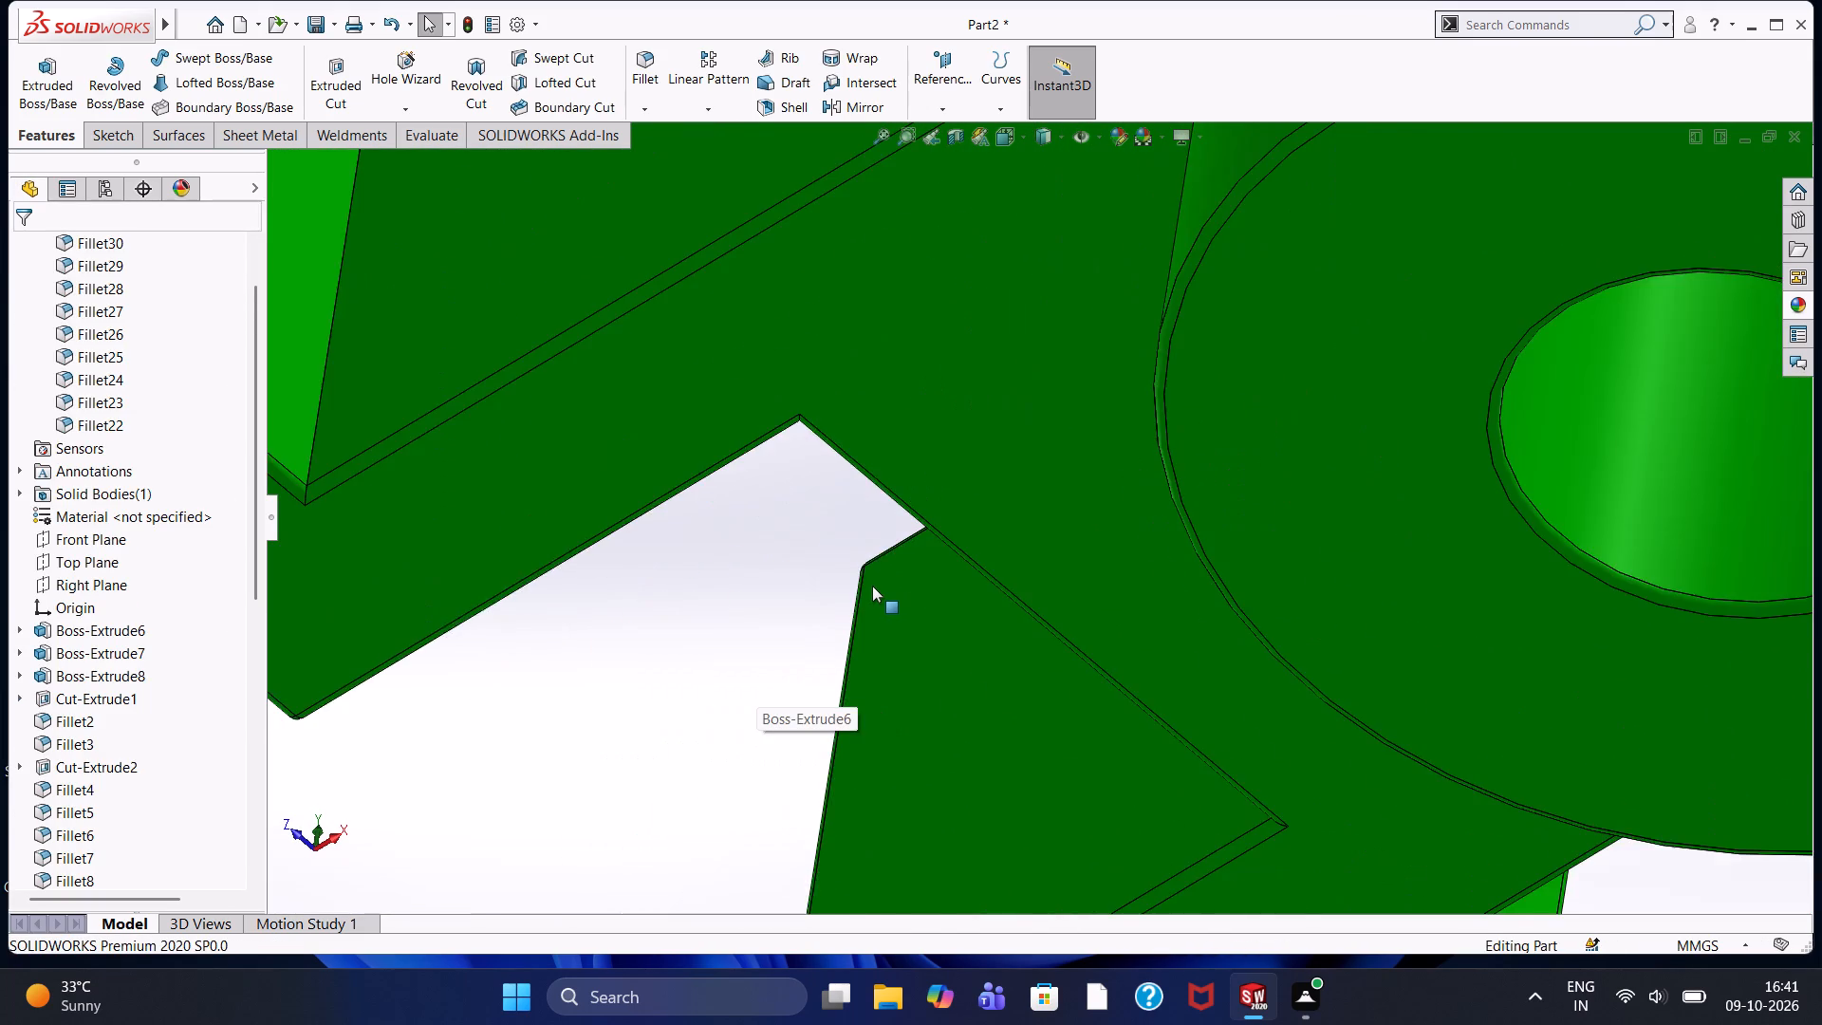
scroll(872, 586, "up", 8)
middle_click_drag(757, 606, 824, 732)
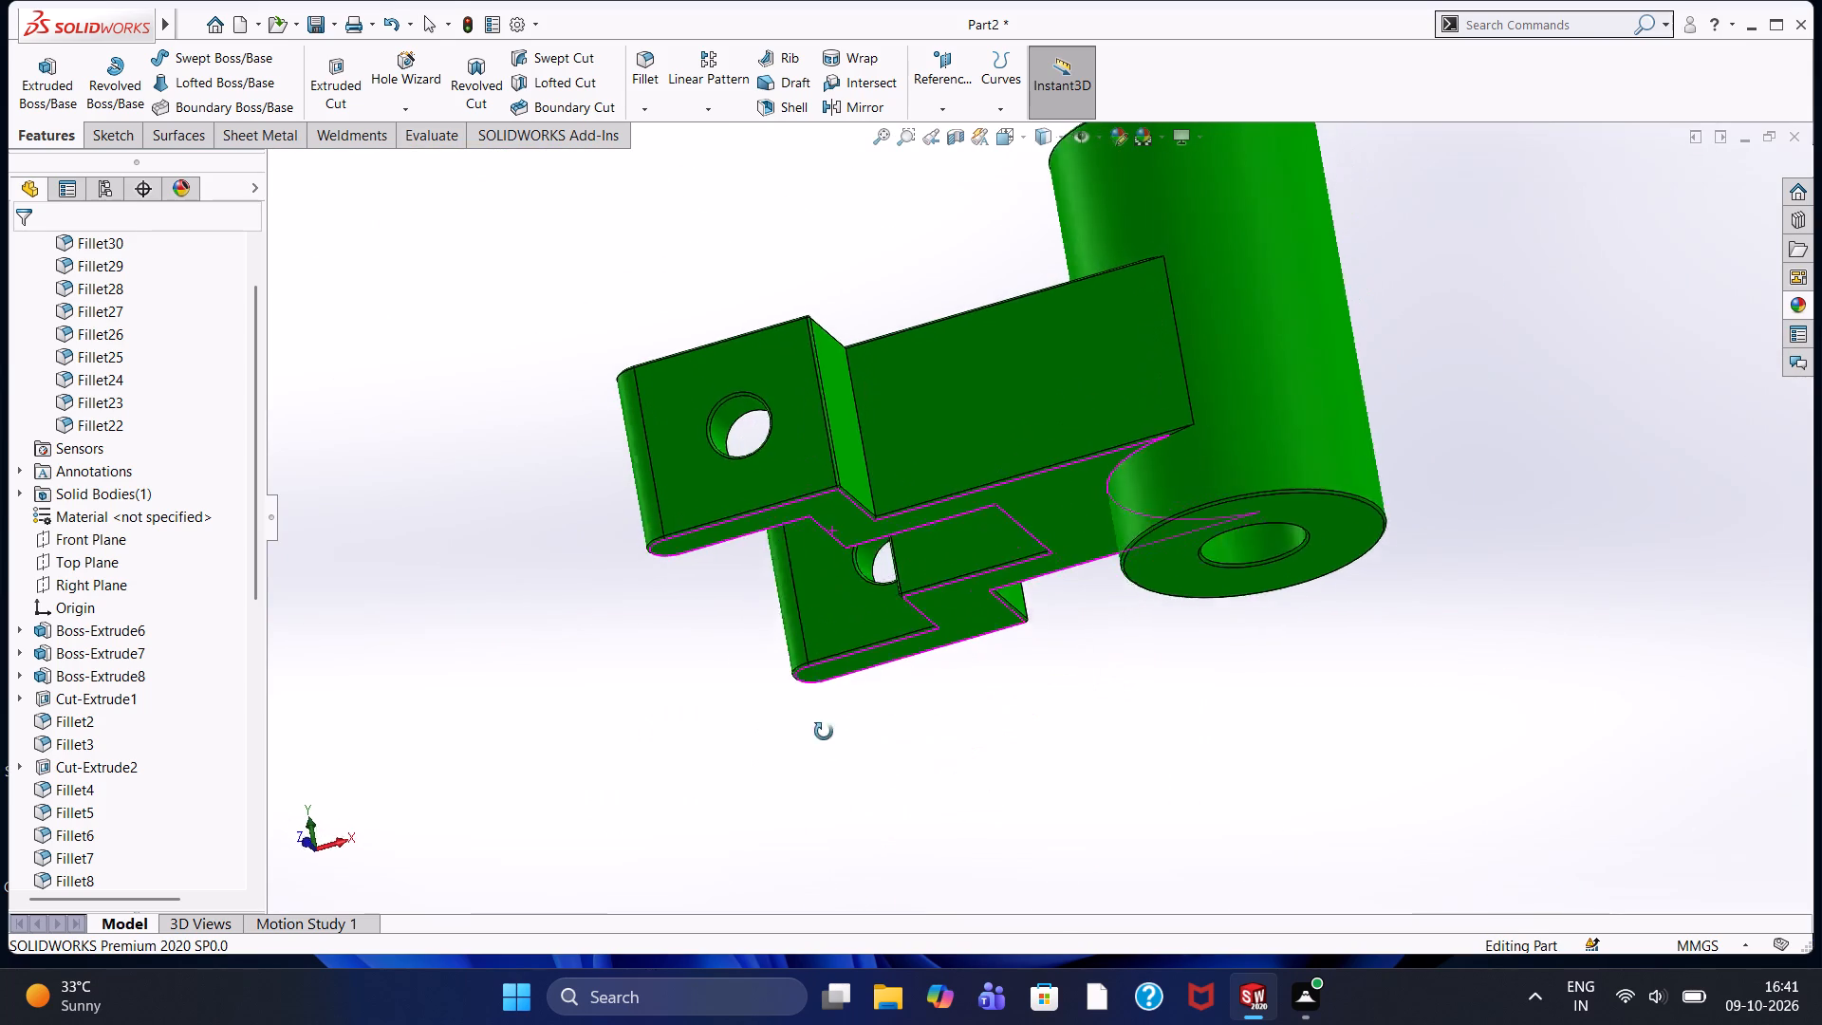
middle_click_drag(824, 732, 836, 755)
scroll(811, 685, "up", 2)
middle_click_drag(730, 647, 893, 793)
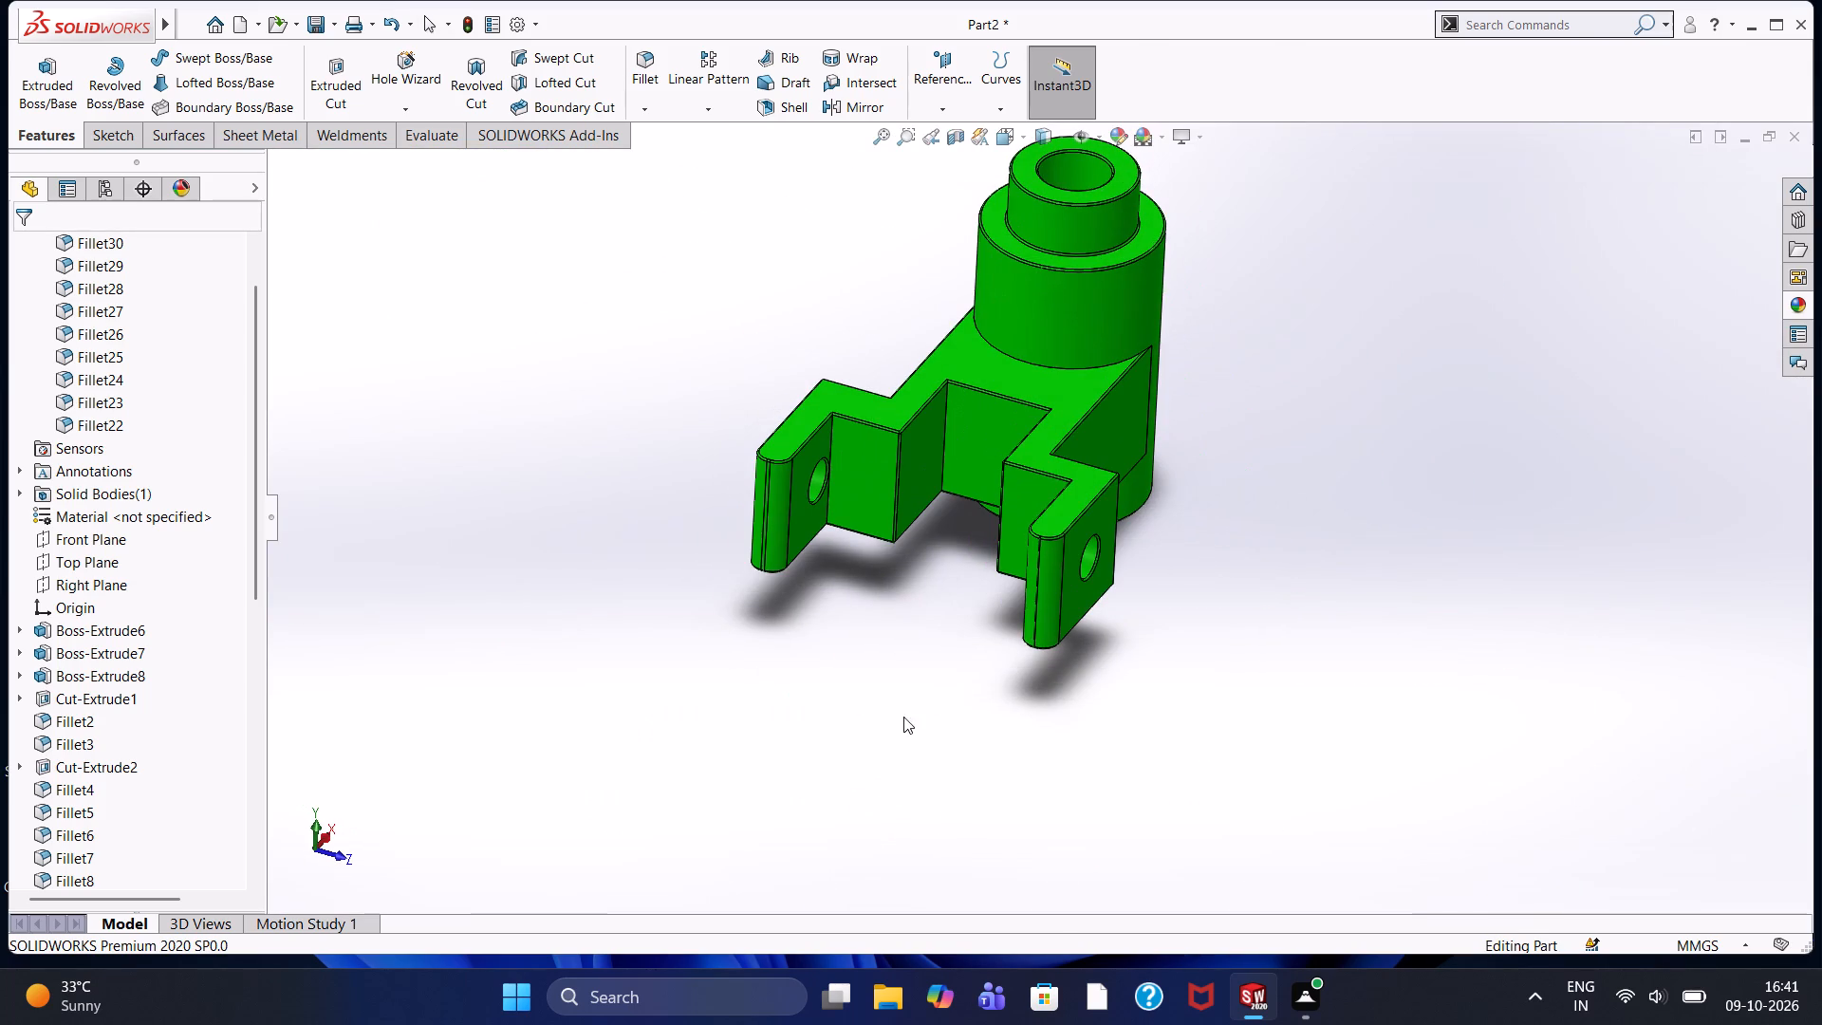
scroll(978, 417, "down", 8)
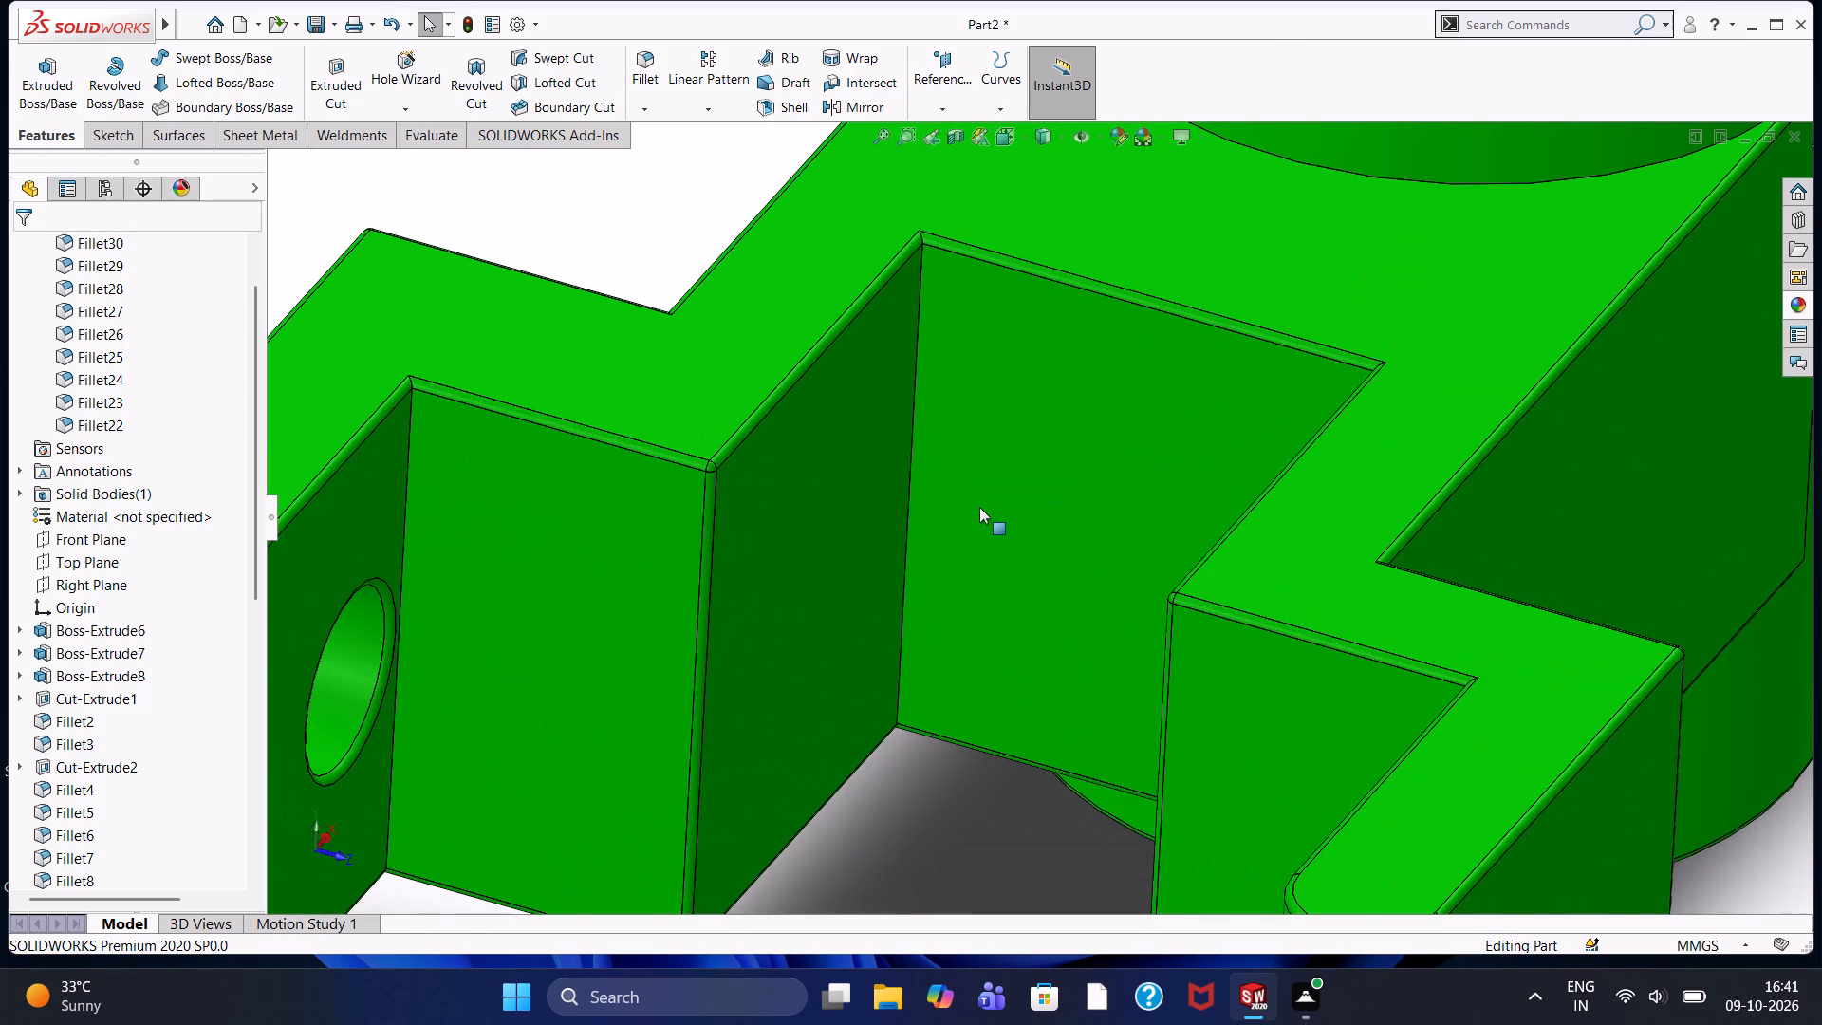
scroll(979, 507, "up", 5)
scroll(949, 591, "up", 2)
middle_click_drag(664, 648, 831, 855)
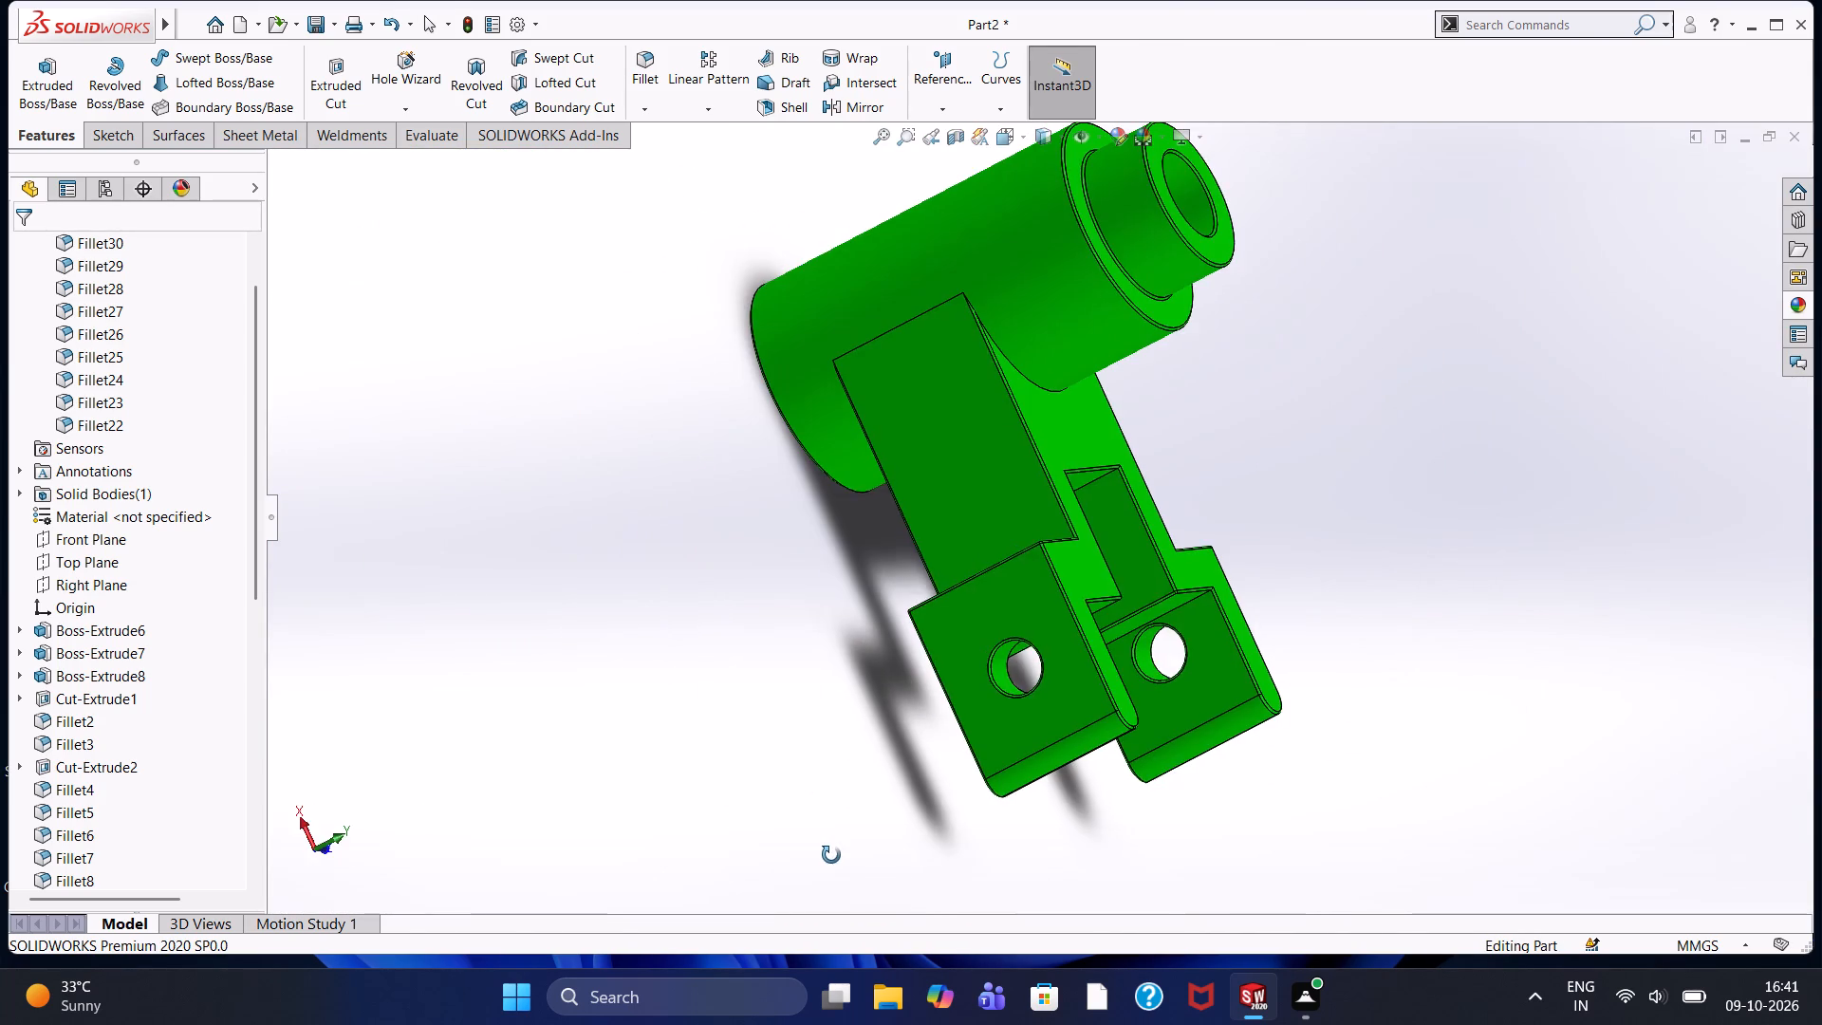
middle_click_drag(831, 855, 829, 792)
Inspect the filleted rims of the bore, the smaller boss and the large cylinder's top face.
middle_click_drag(1255, 304, 1183, 293)
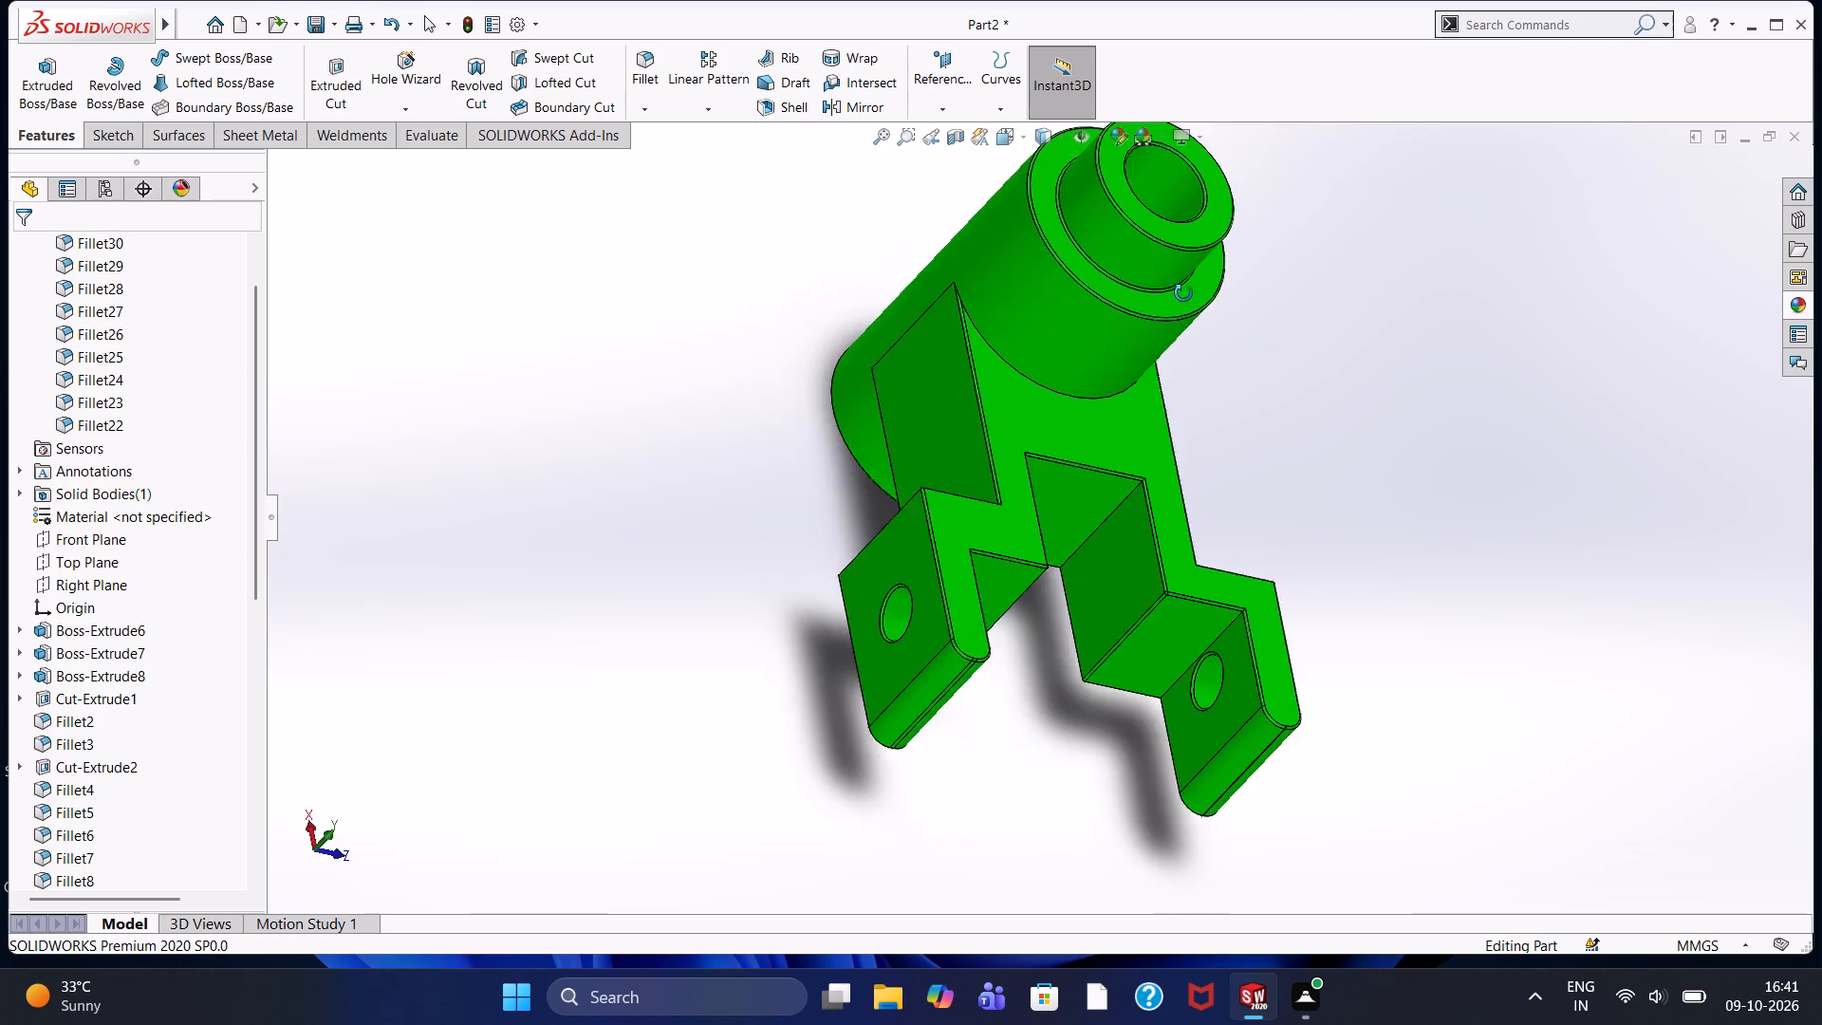
middle_click_drag(1183, 293, 1153, 294)
scroll(1162, 152, "down", 3)
scroll(1119, 303, "down", 5)
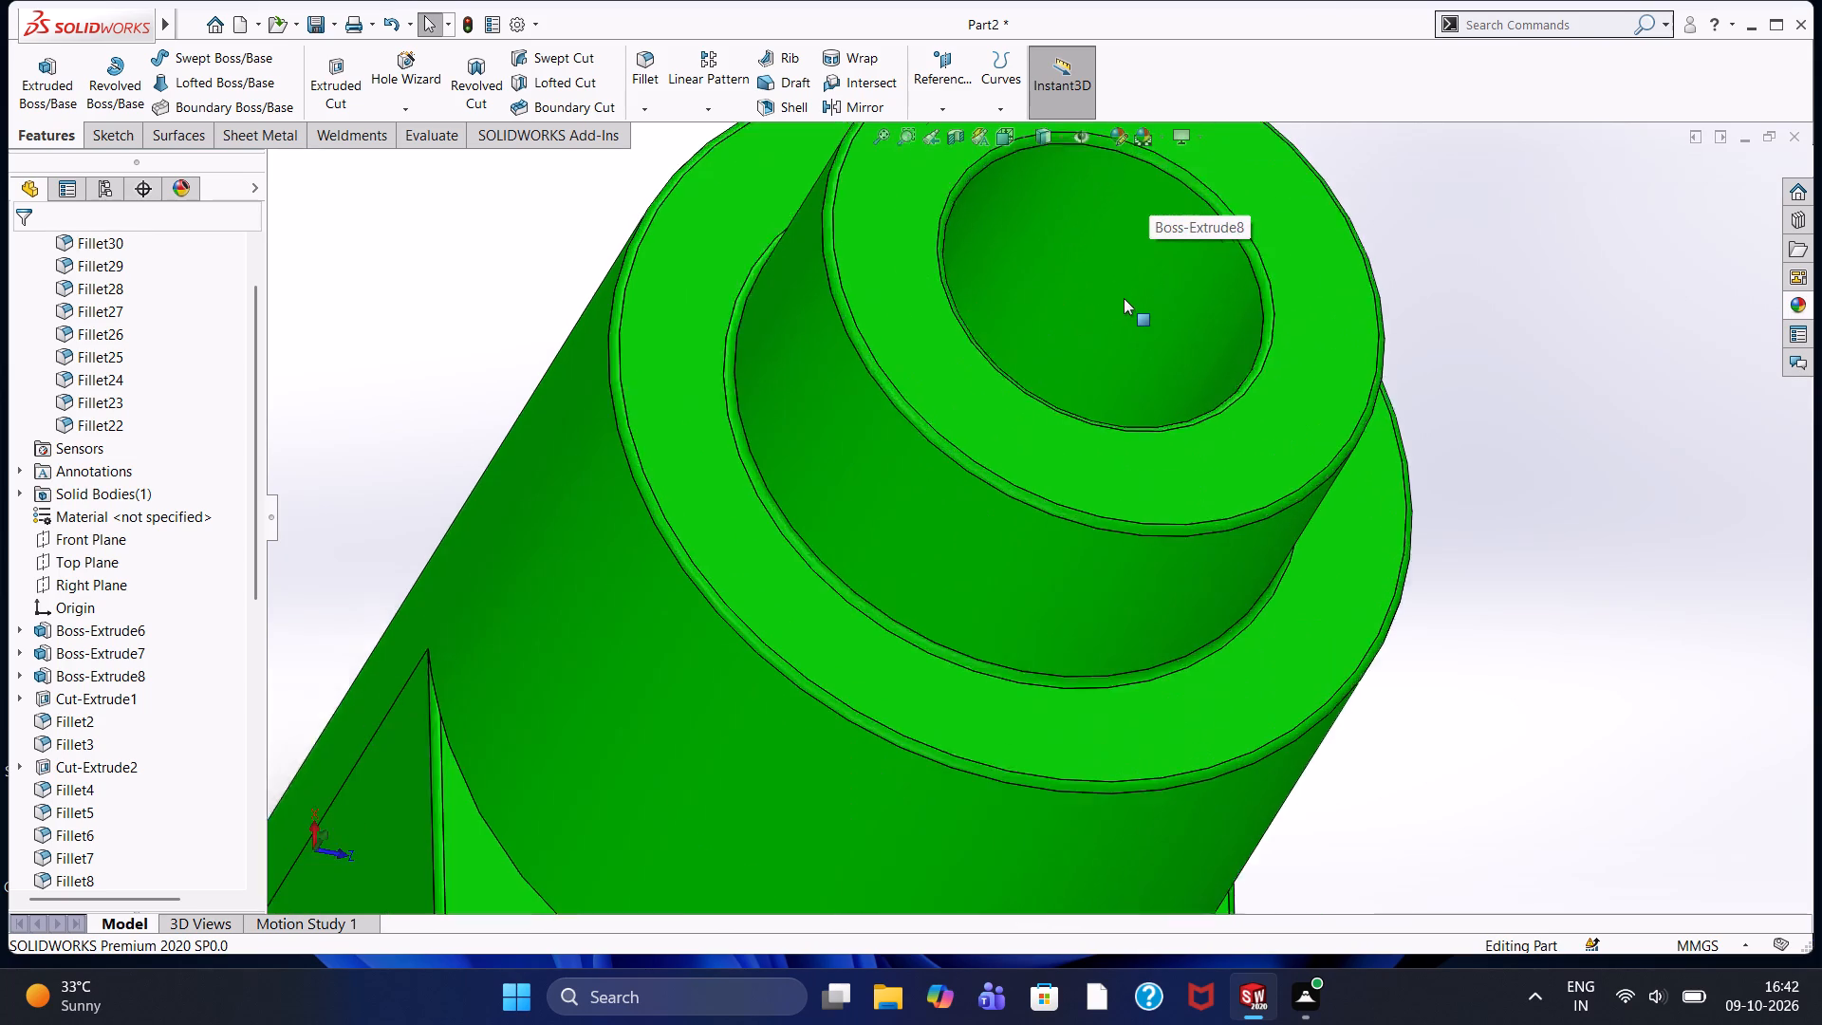
scroll(1124, 298, "down", 1)
scroll(1009, 471, "down", 2)
scroll(1009, 471, "up", 1)
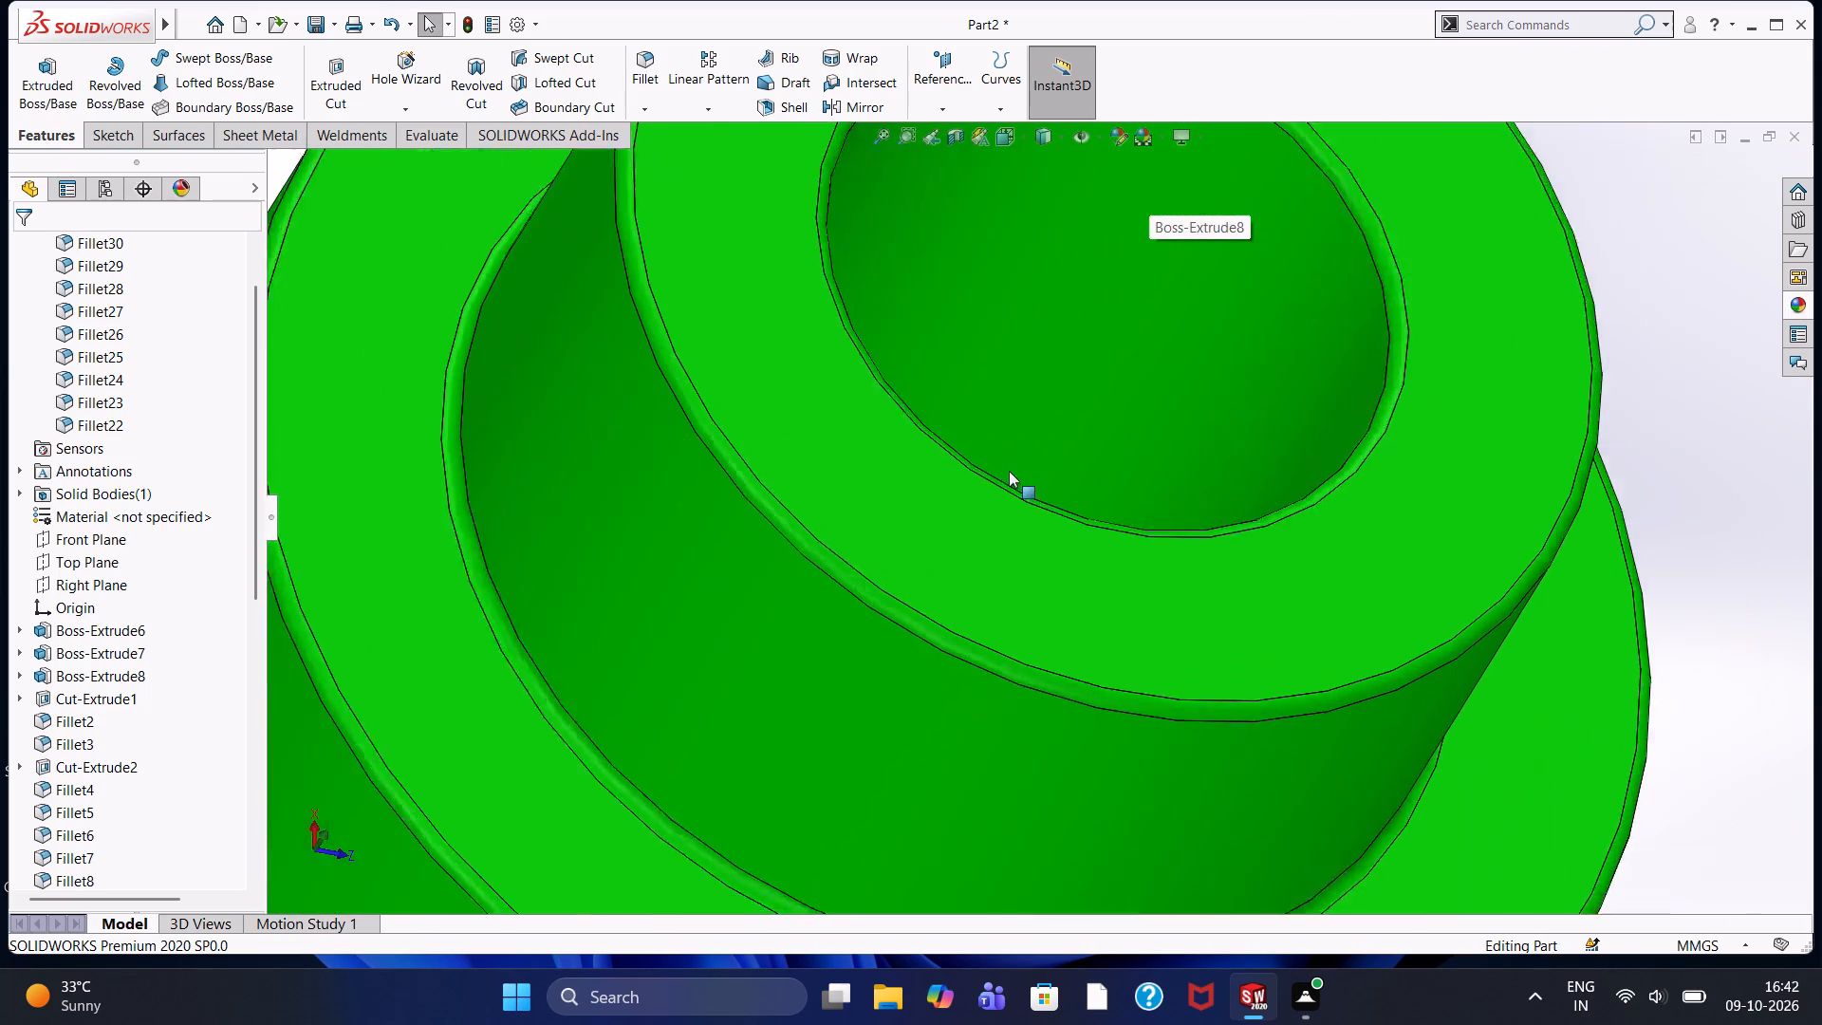
scroll(1009, 471, "up", 10)
middle_click_drag(1224, 642, 1118, 452)
scroll(1137, 459, "down", 1)
scroll(1137, 459, "up", 1)
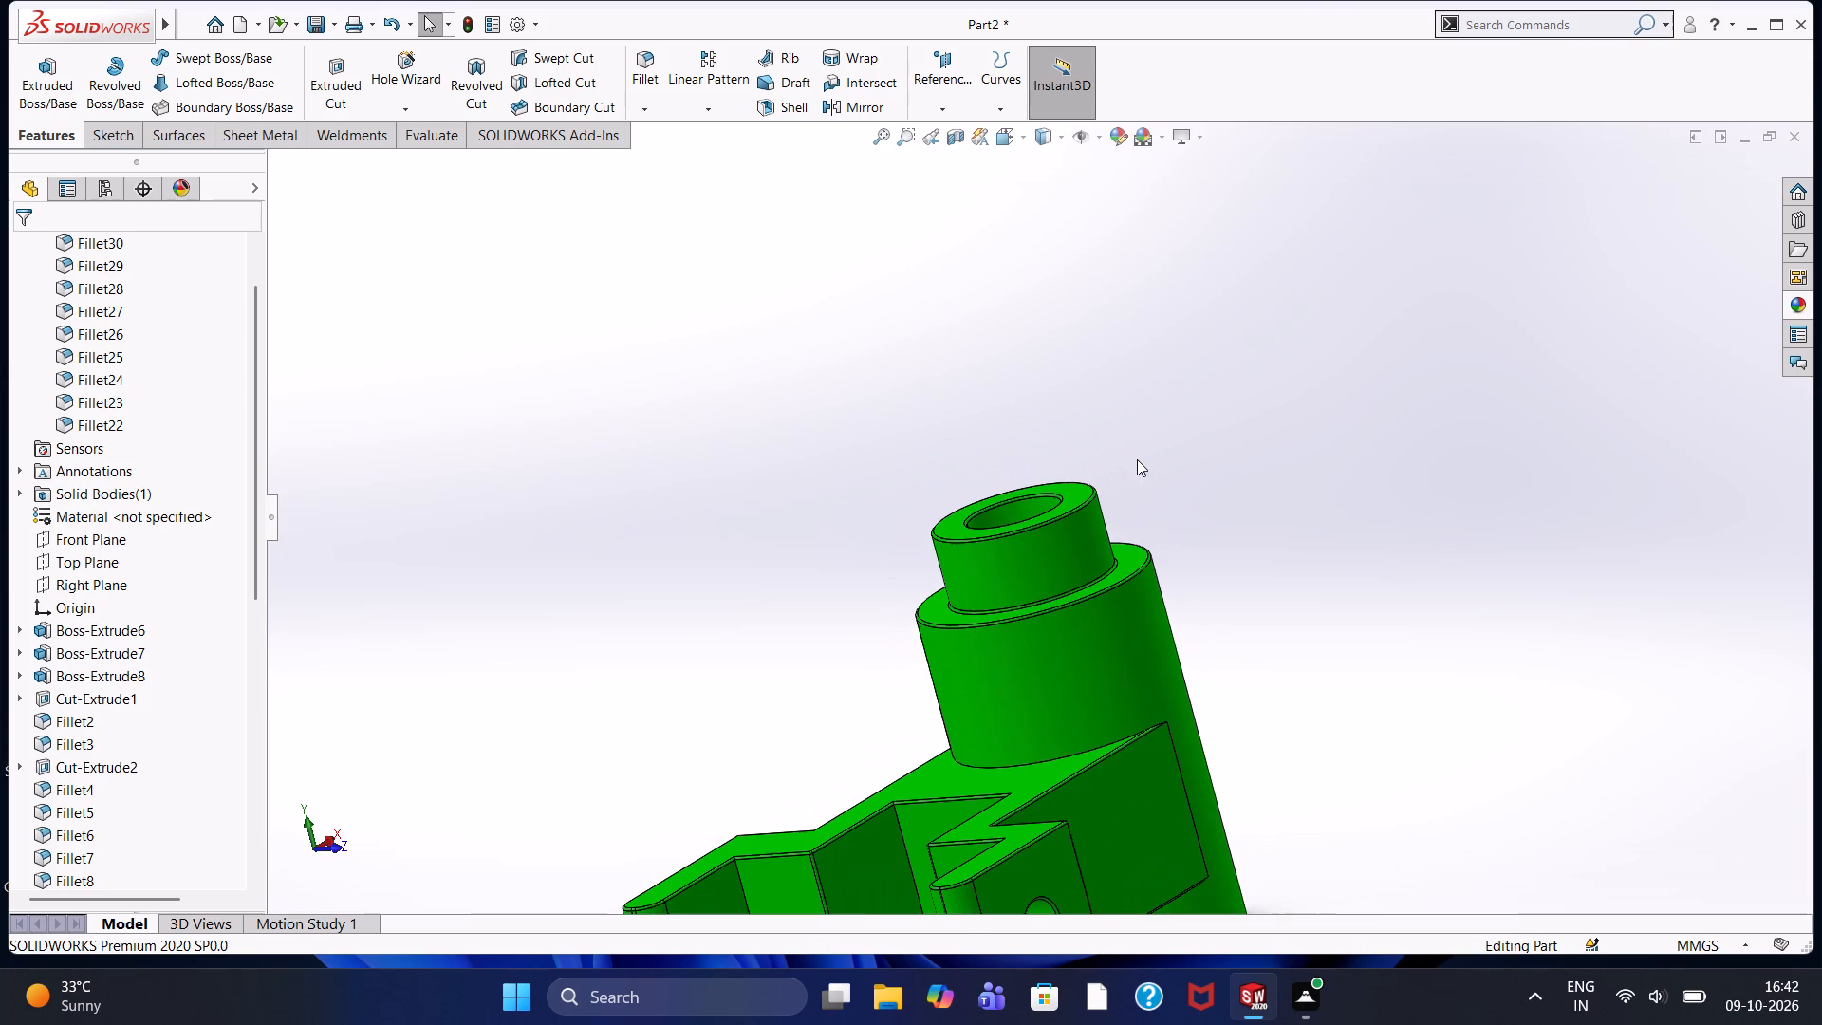
scroll(1052, 710, "down", 1)
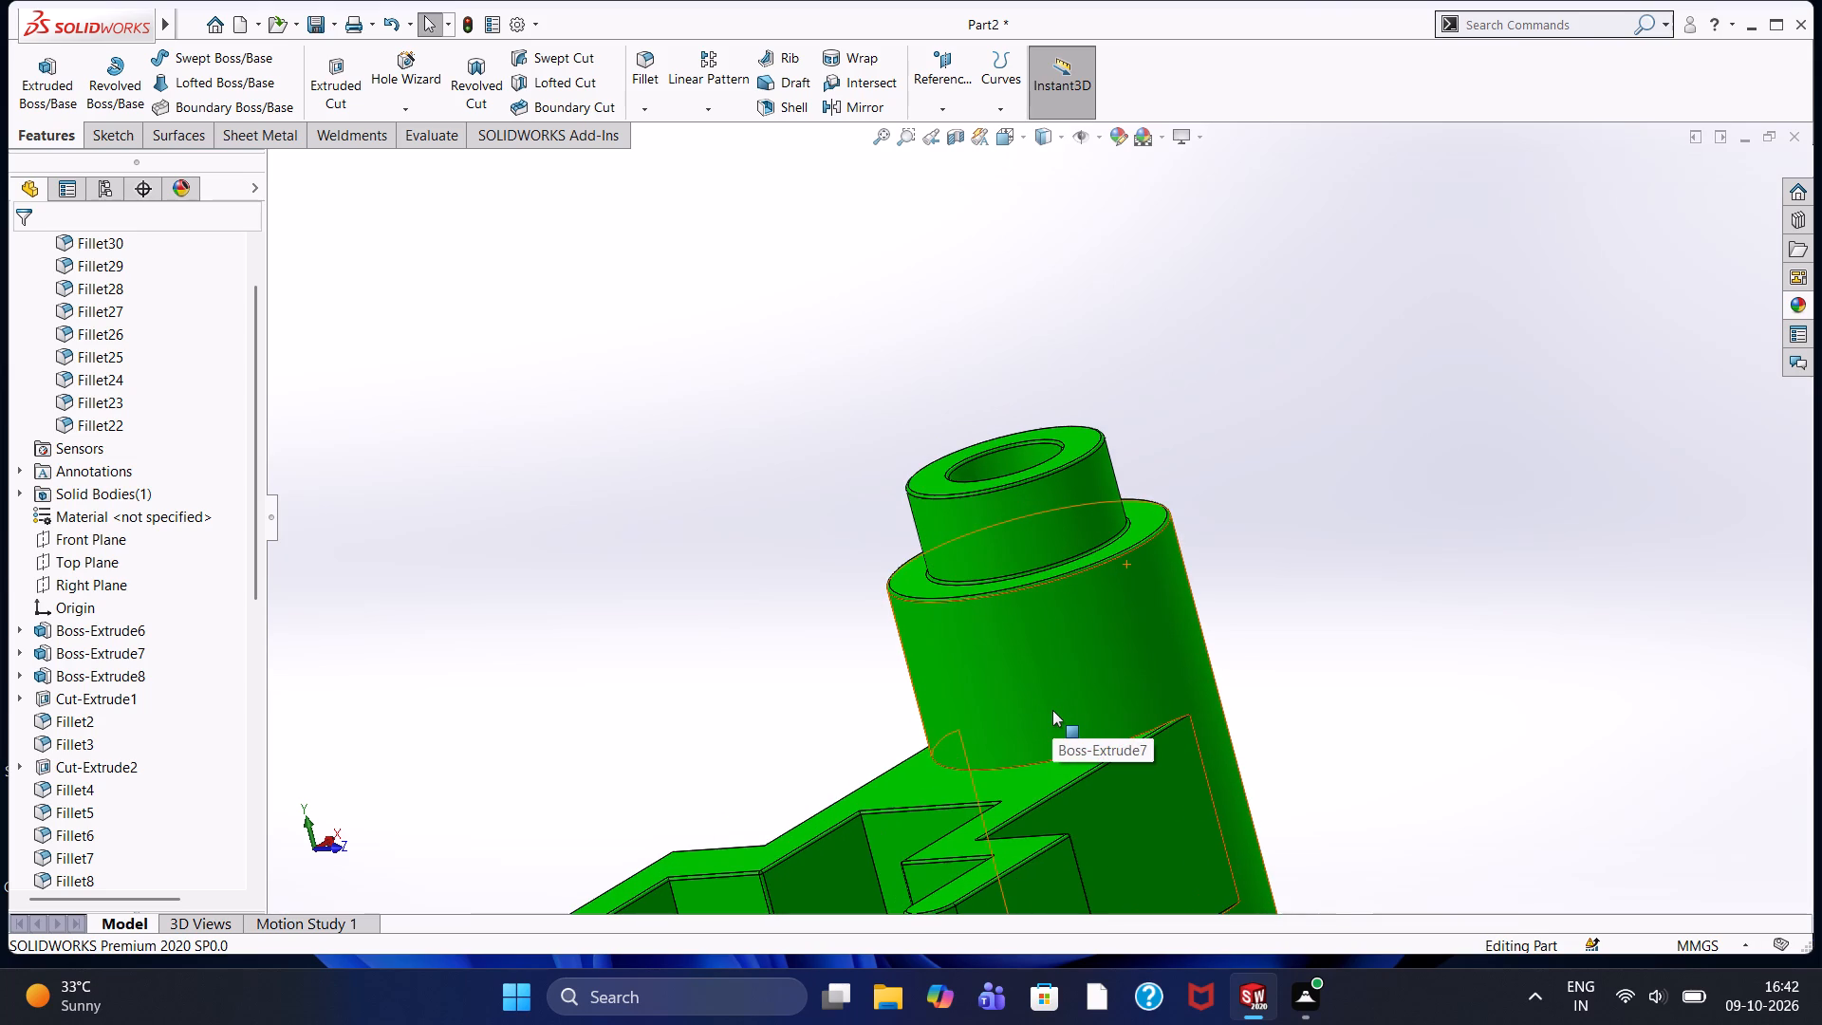
scroll(1052, 710, "down", 1)
scroll(1052, 710, "up", 1)
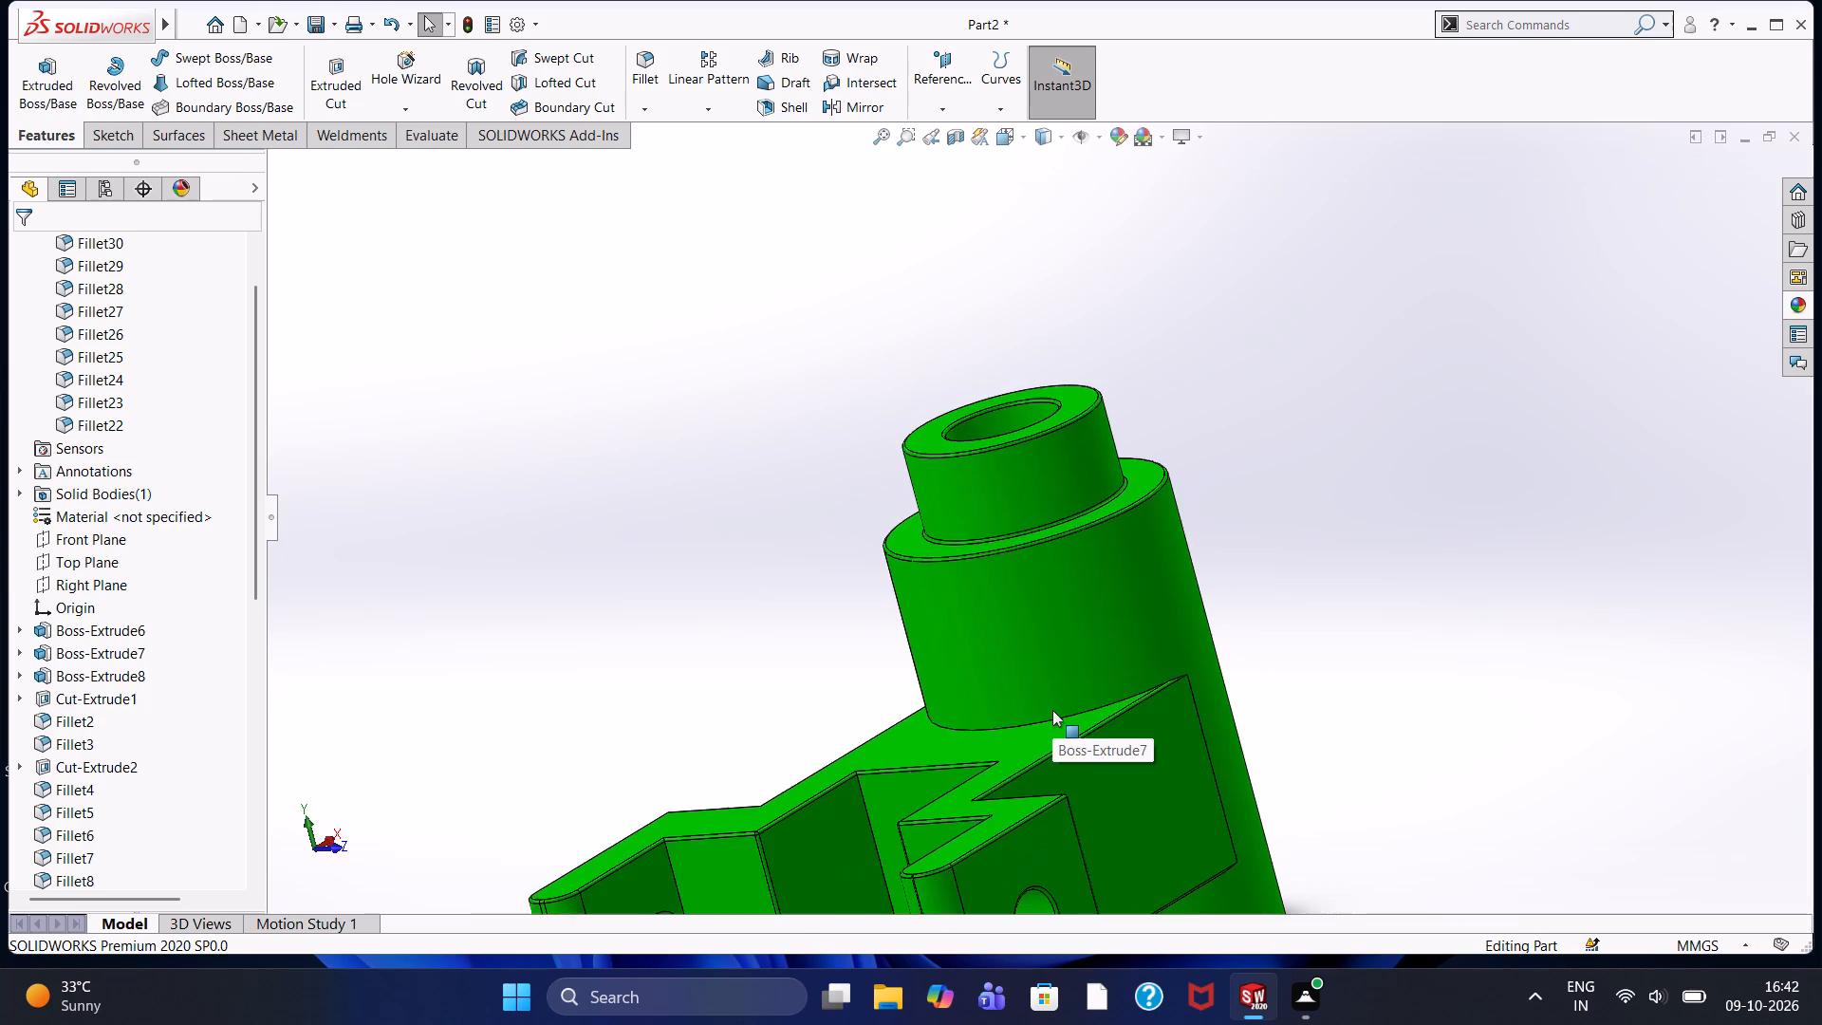
scroll(1052, 710, "up", 2)
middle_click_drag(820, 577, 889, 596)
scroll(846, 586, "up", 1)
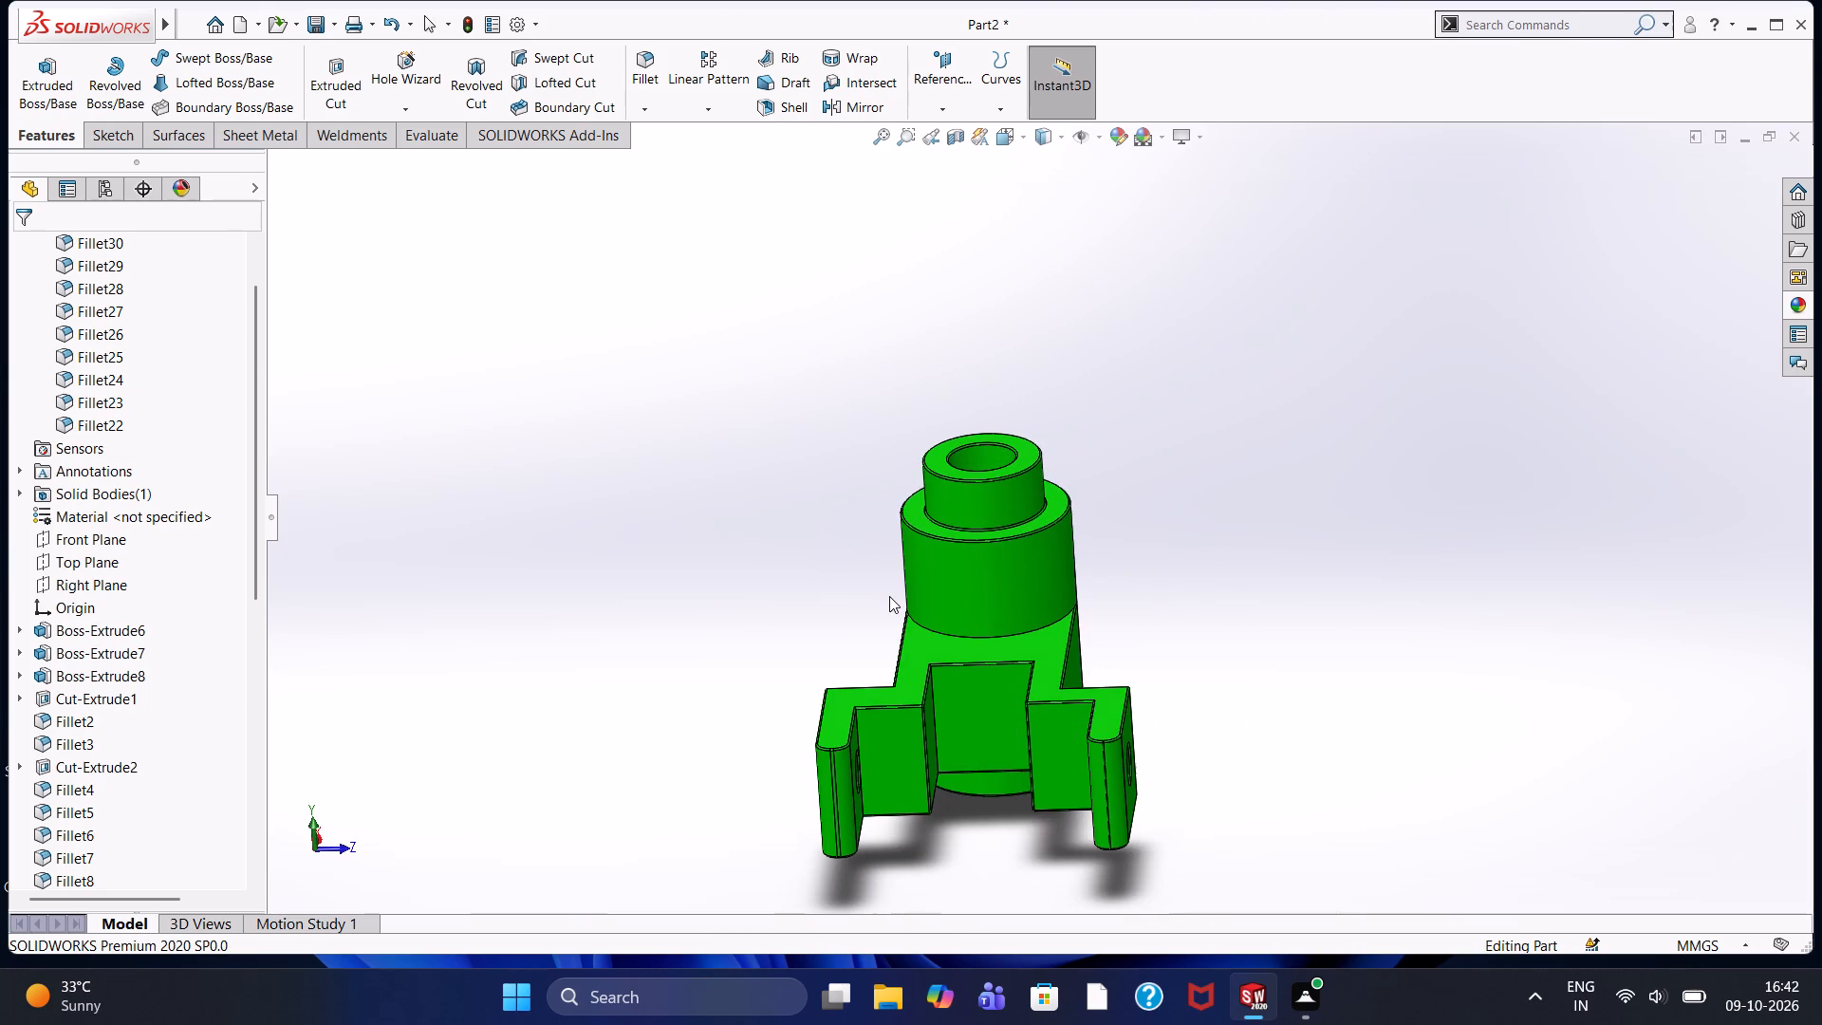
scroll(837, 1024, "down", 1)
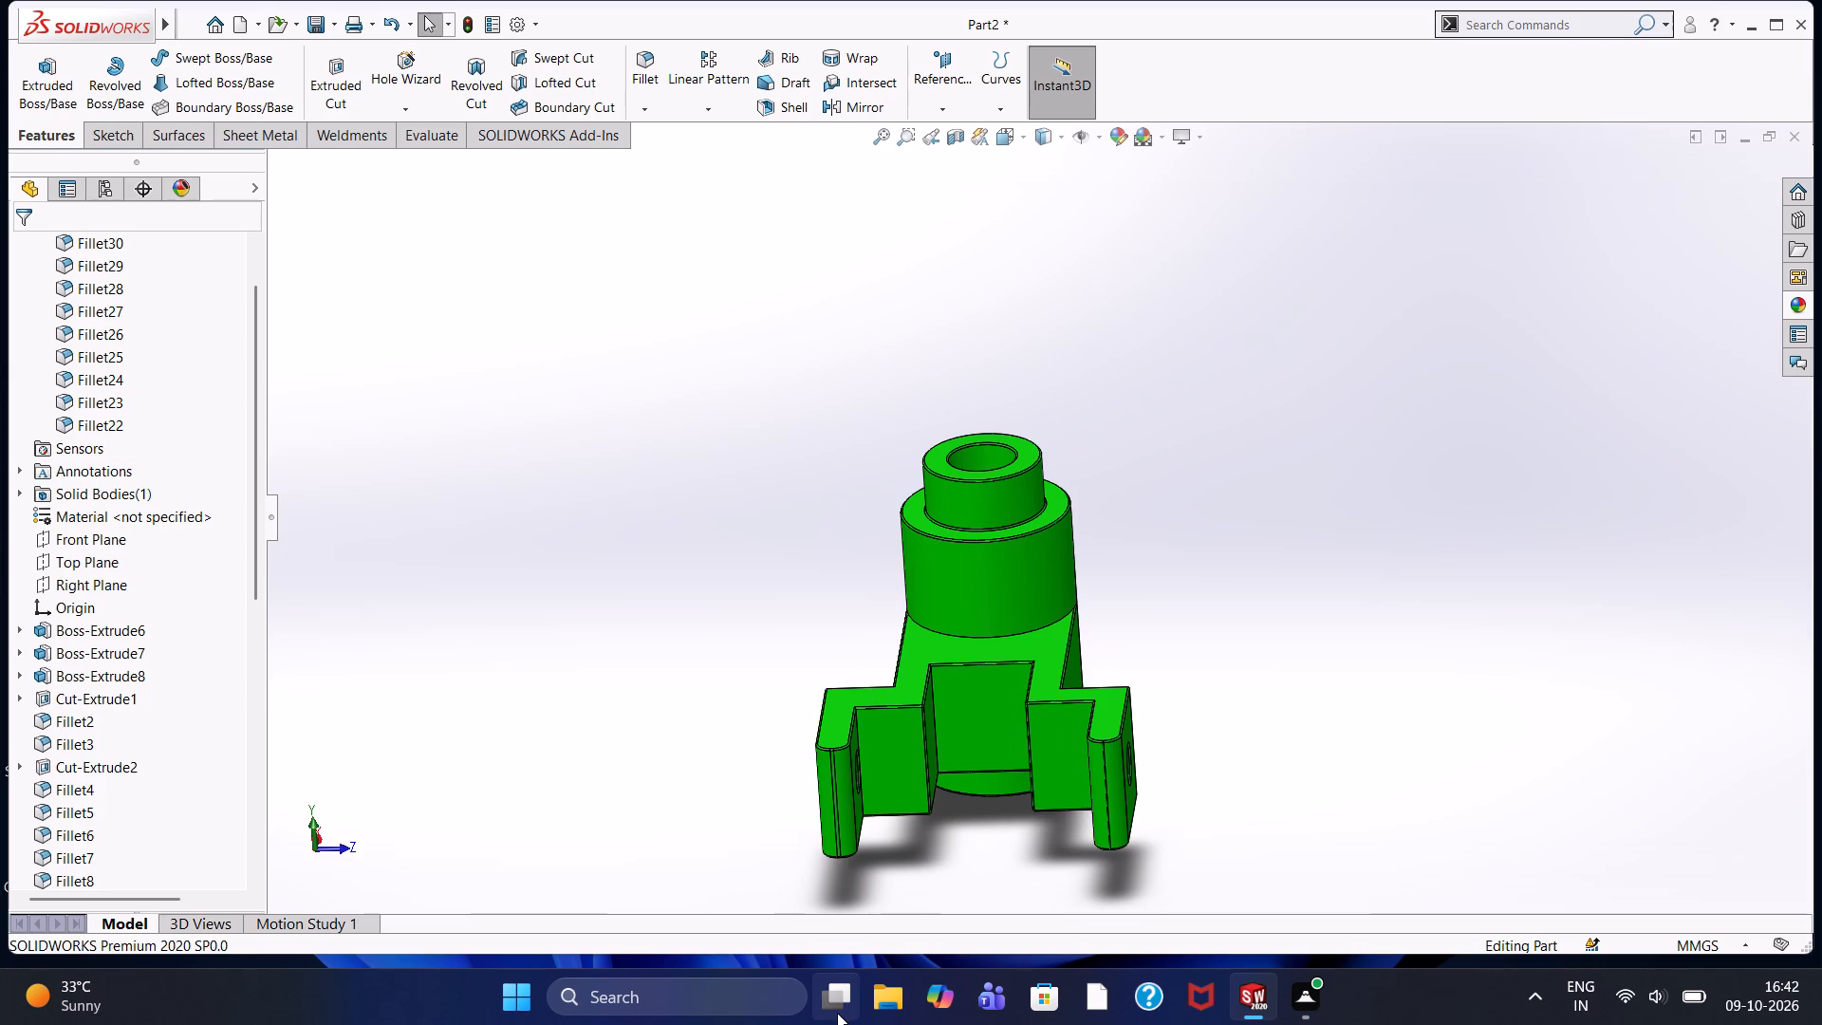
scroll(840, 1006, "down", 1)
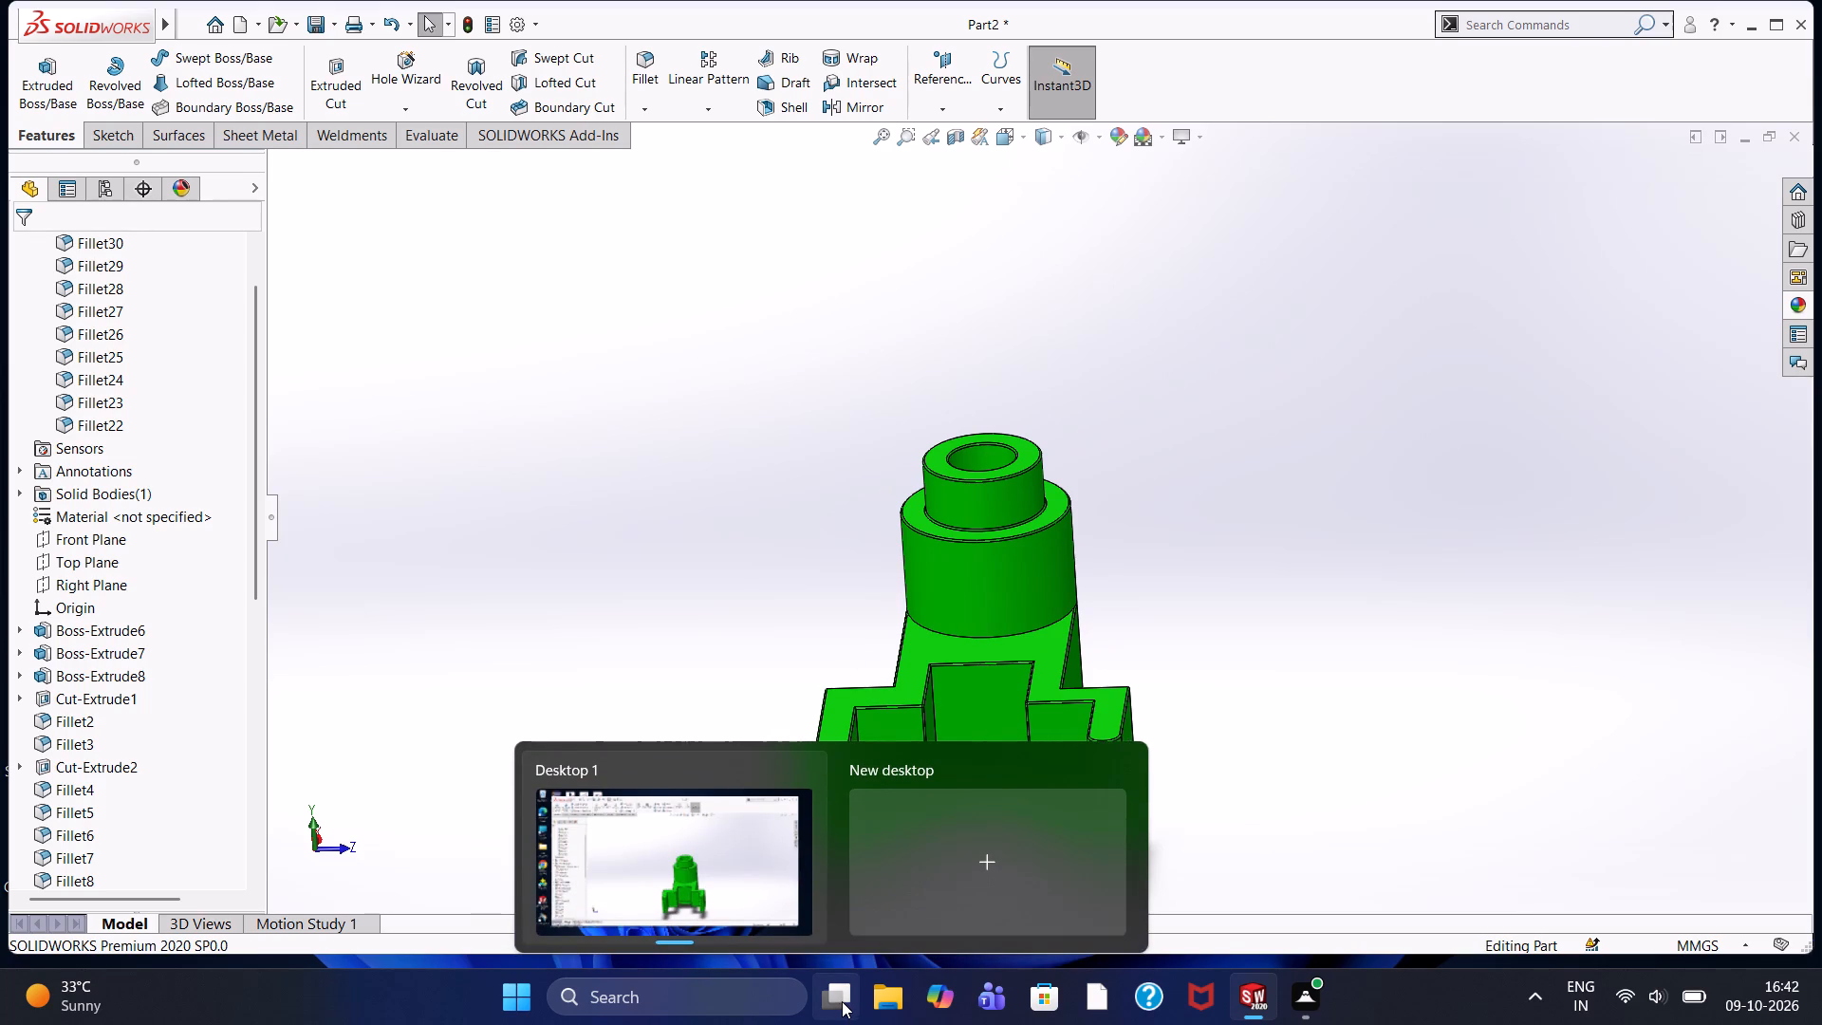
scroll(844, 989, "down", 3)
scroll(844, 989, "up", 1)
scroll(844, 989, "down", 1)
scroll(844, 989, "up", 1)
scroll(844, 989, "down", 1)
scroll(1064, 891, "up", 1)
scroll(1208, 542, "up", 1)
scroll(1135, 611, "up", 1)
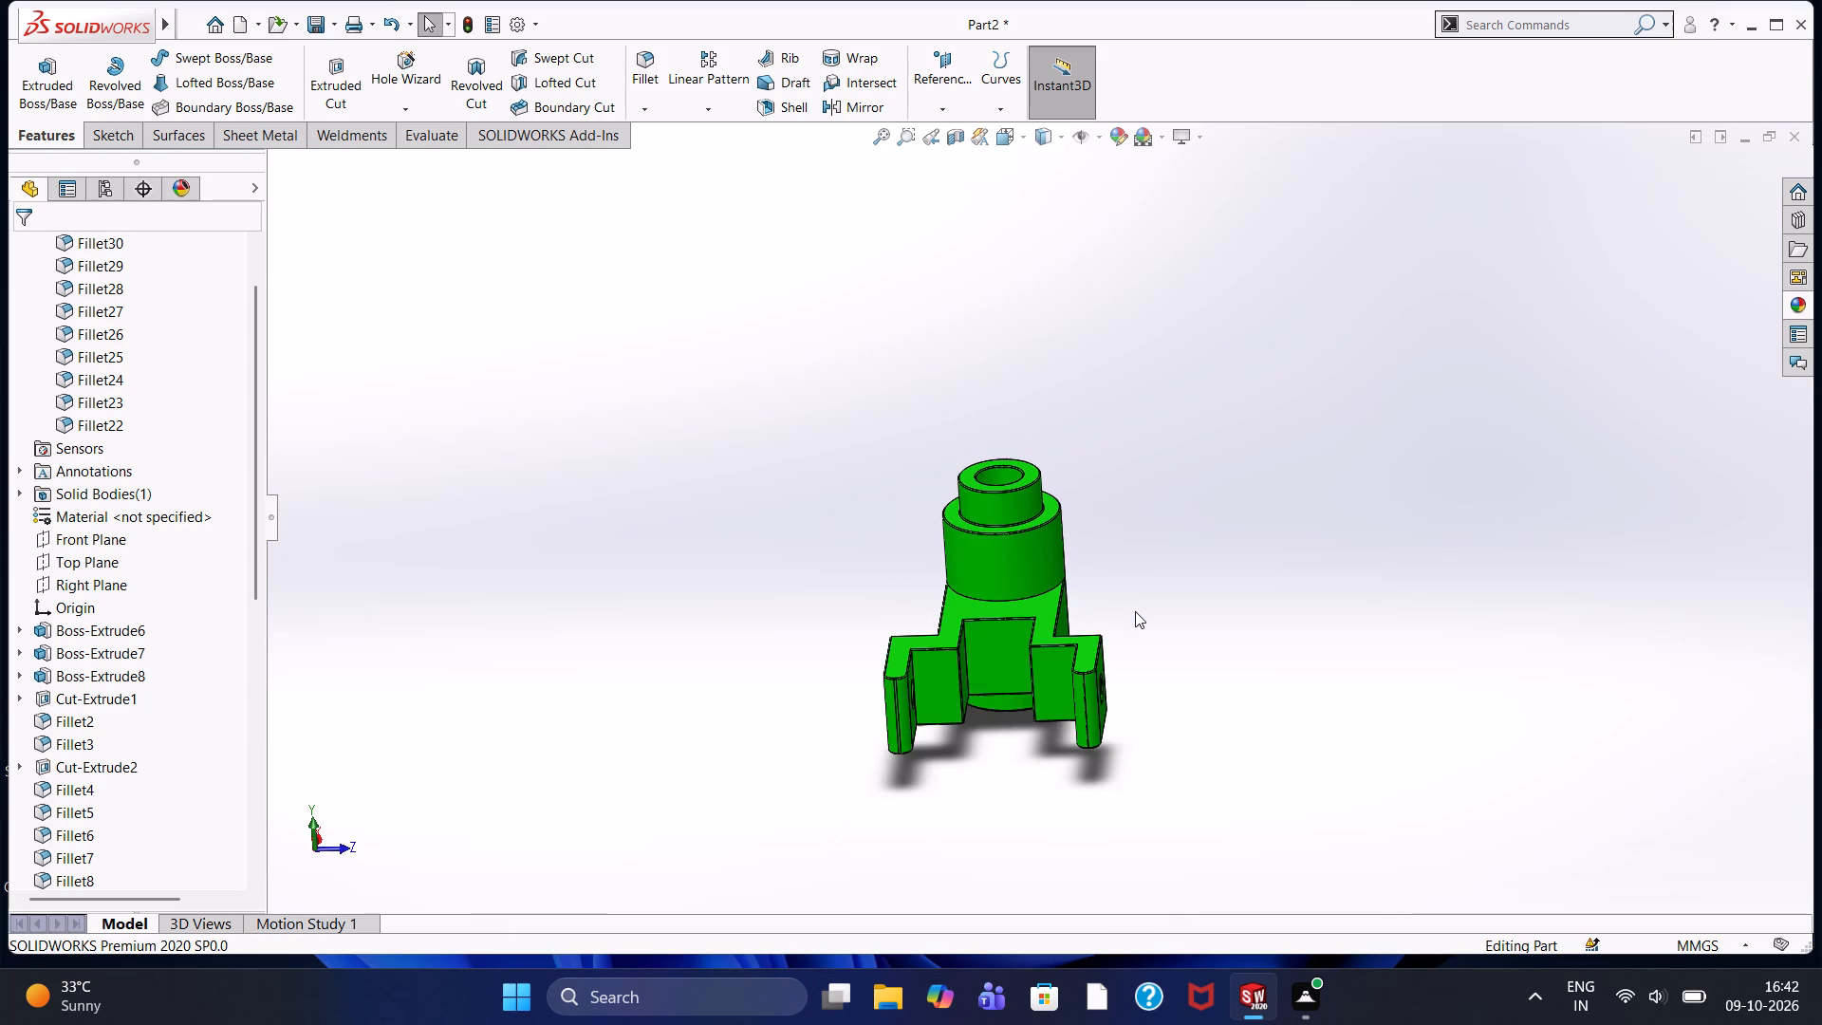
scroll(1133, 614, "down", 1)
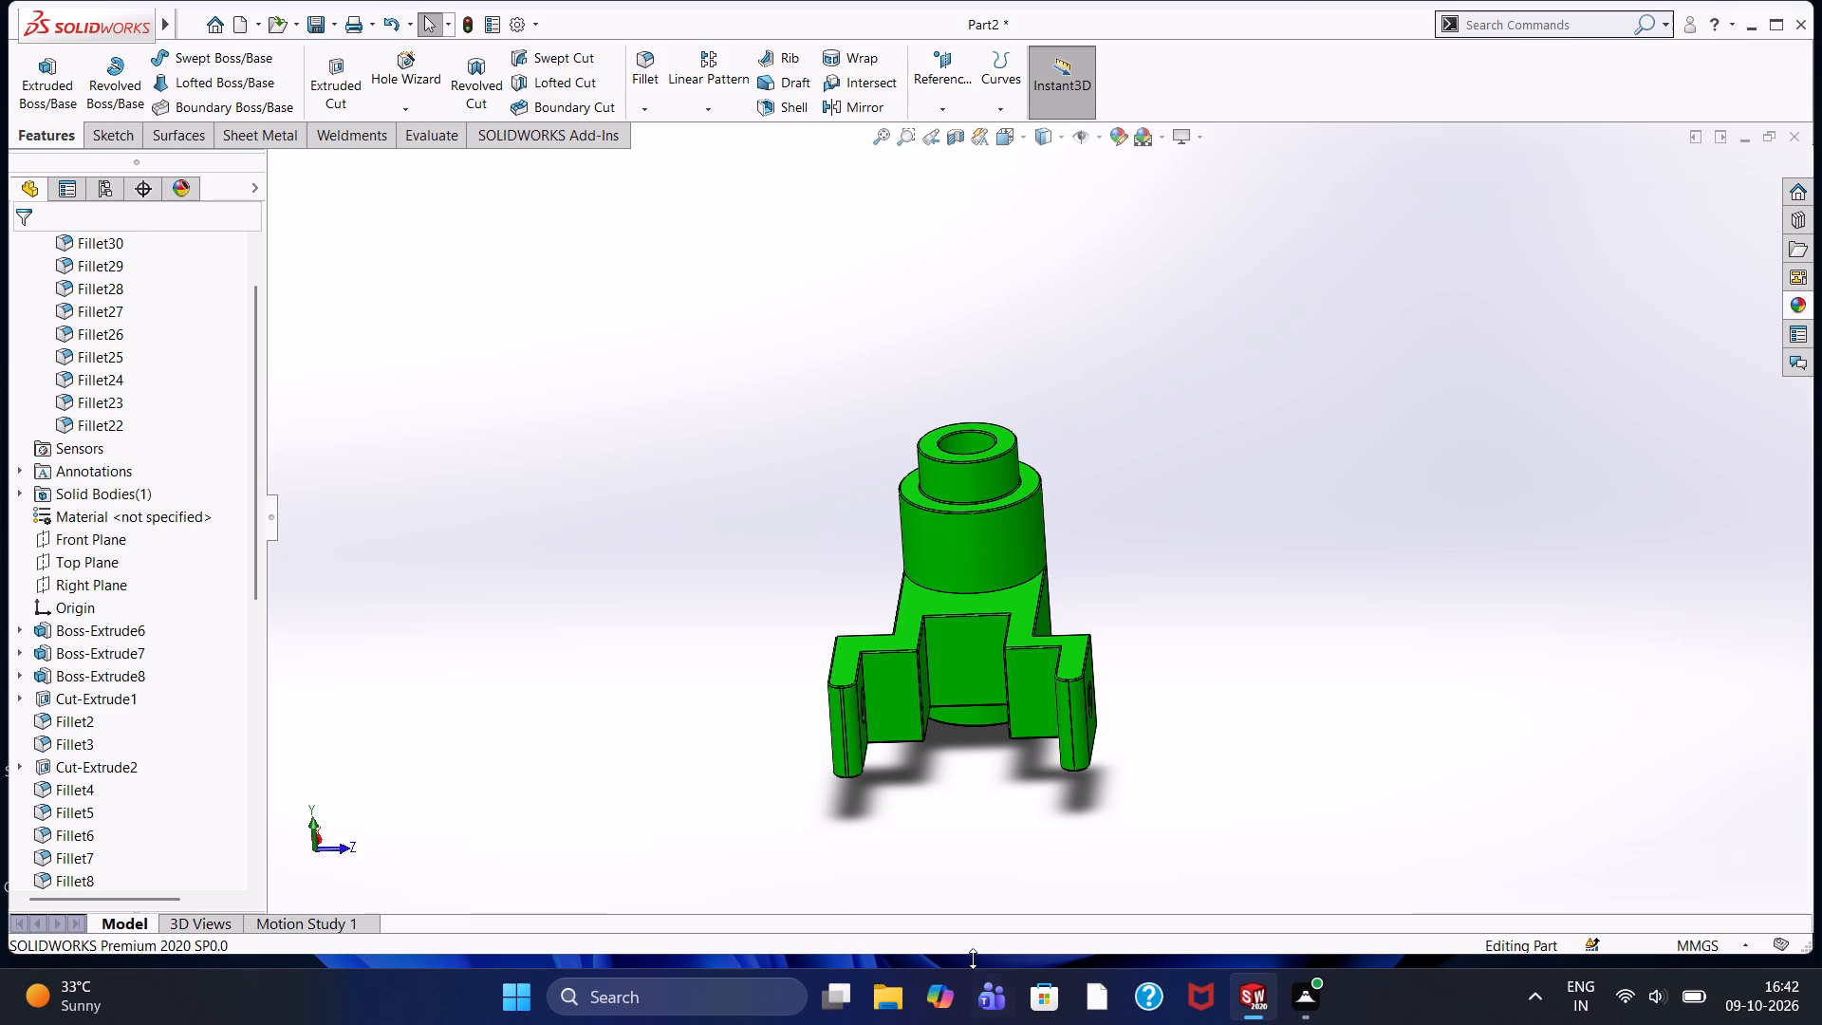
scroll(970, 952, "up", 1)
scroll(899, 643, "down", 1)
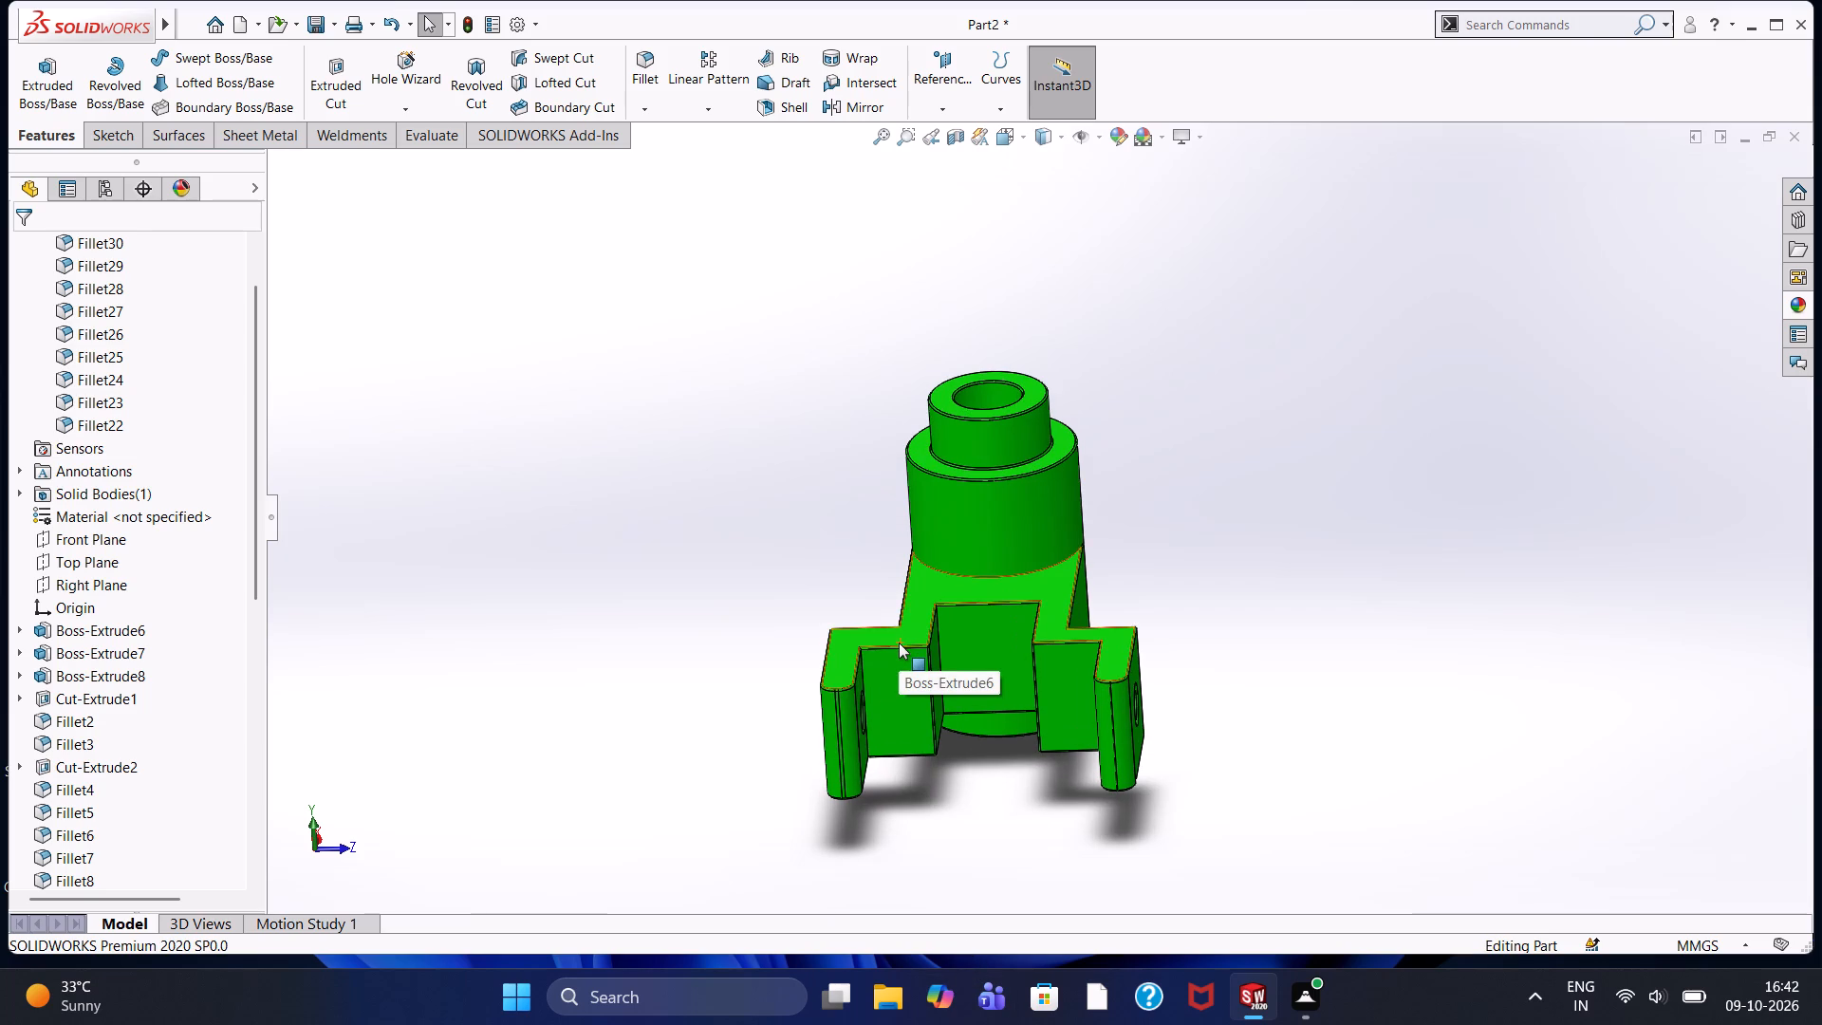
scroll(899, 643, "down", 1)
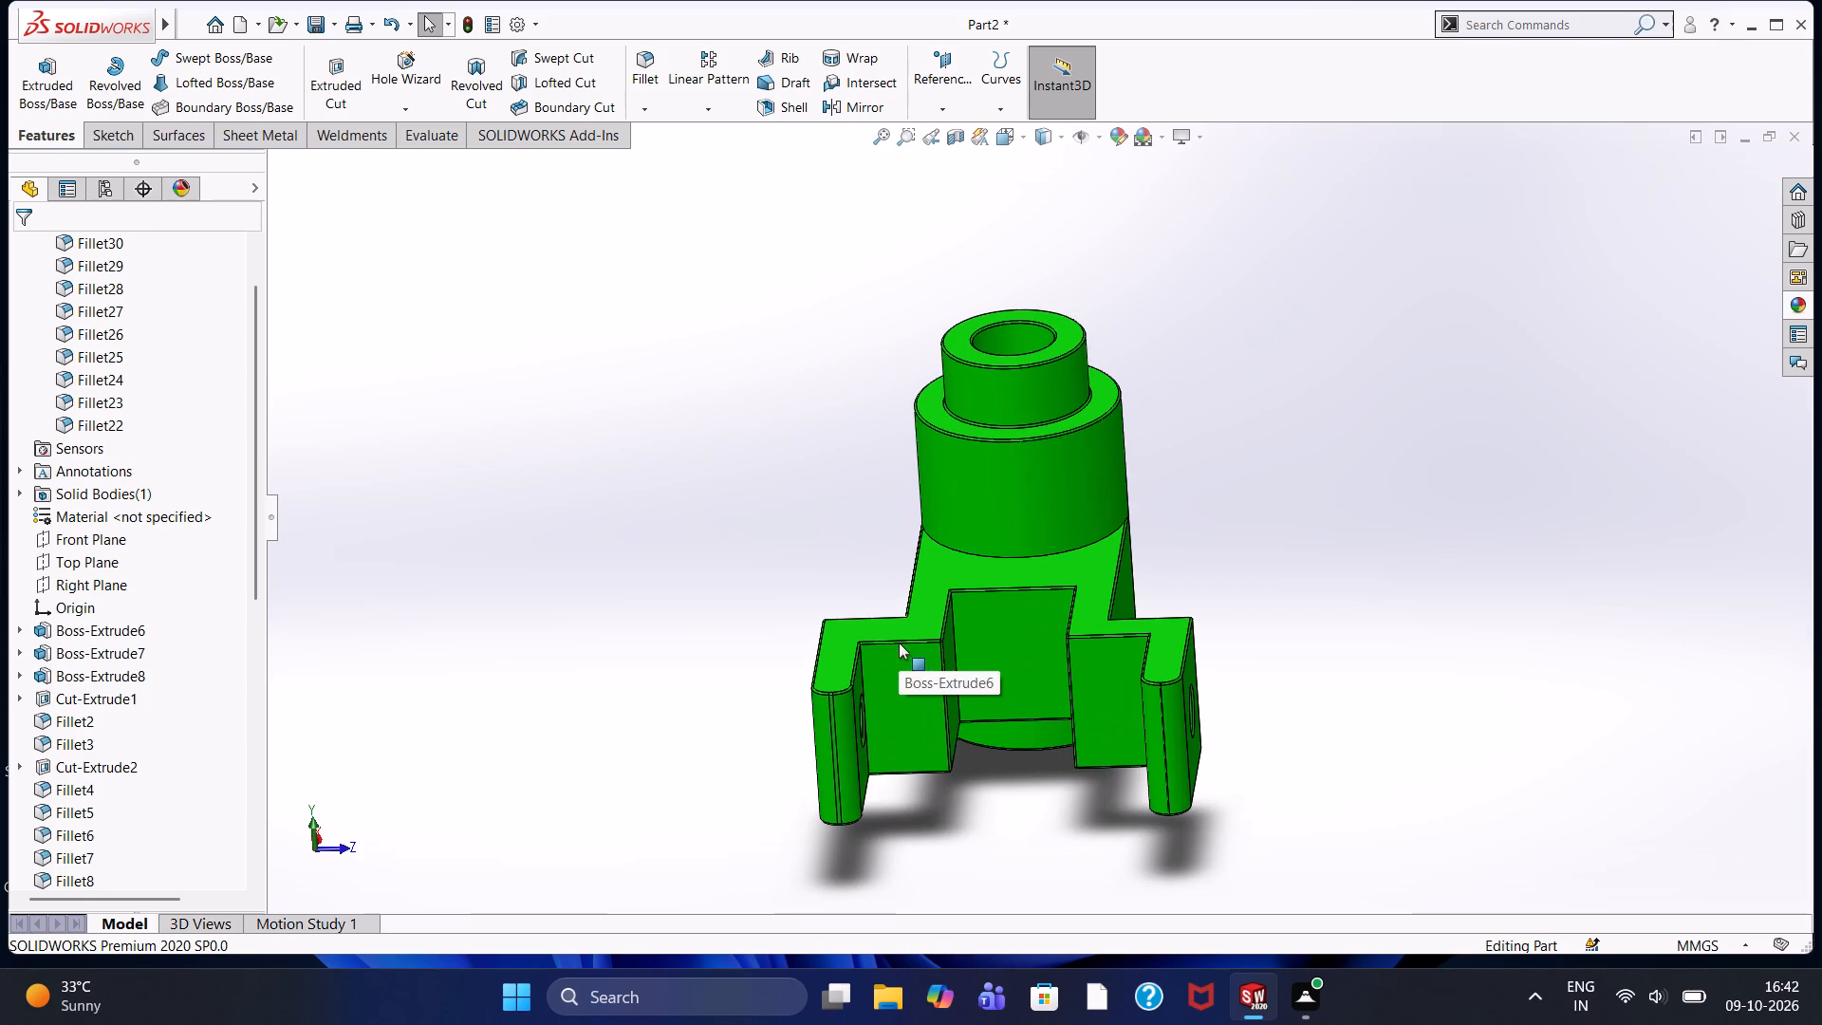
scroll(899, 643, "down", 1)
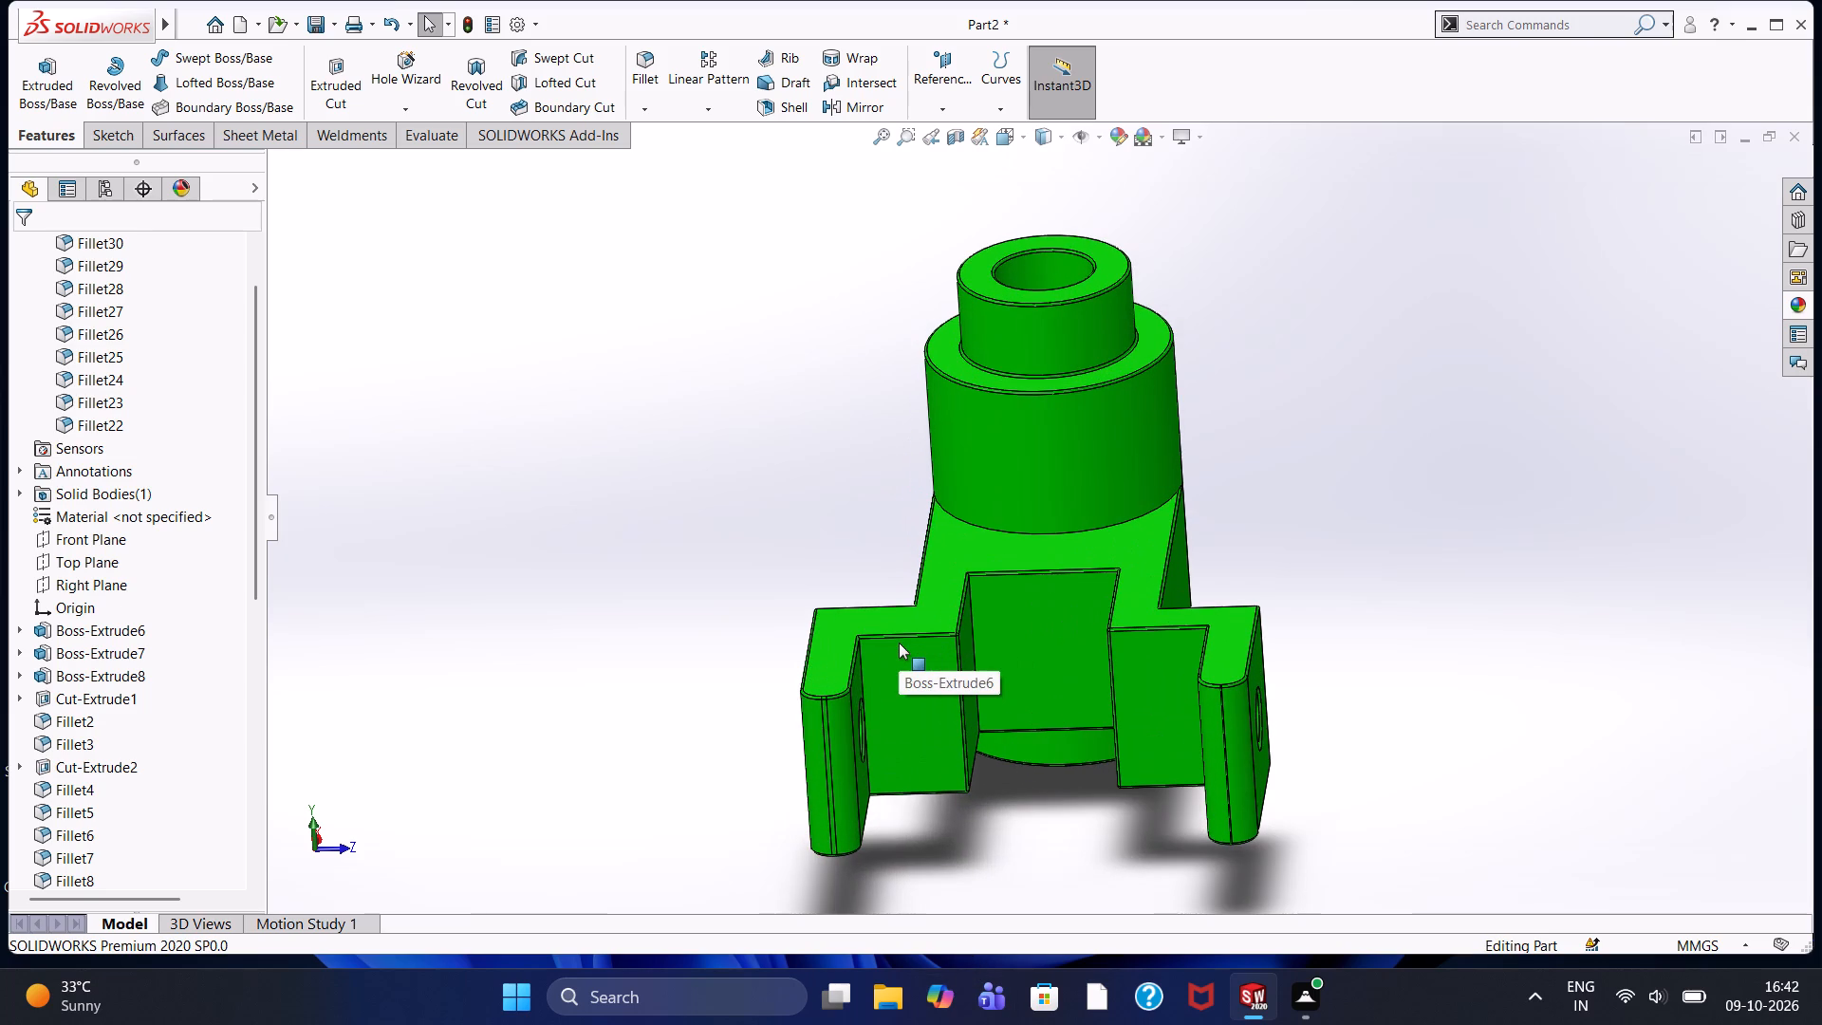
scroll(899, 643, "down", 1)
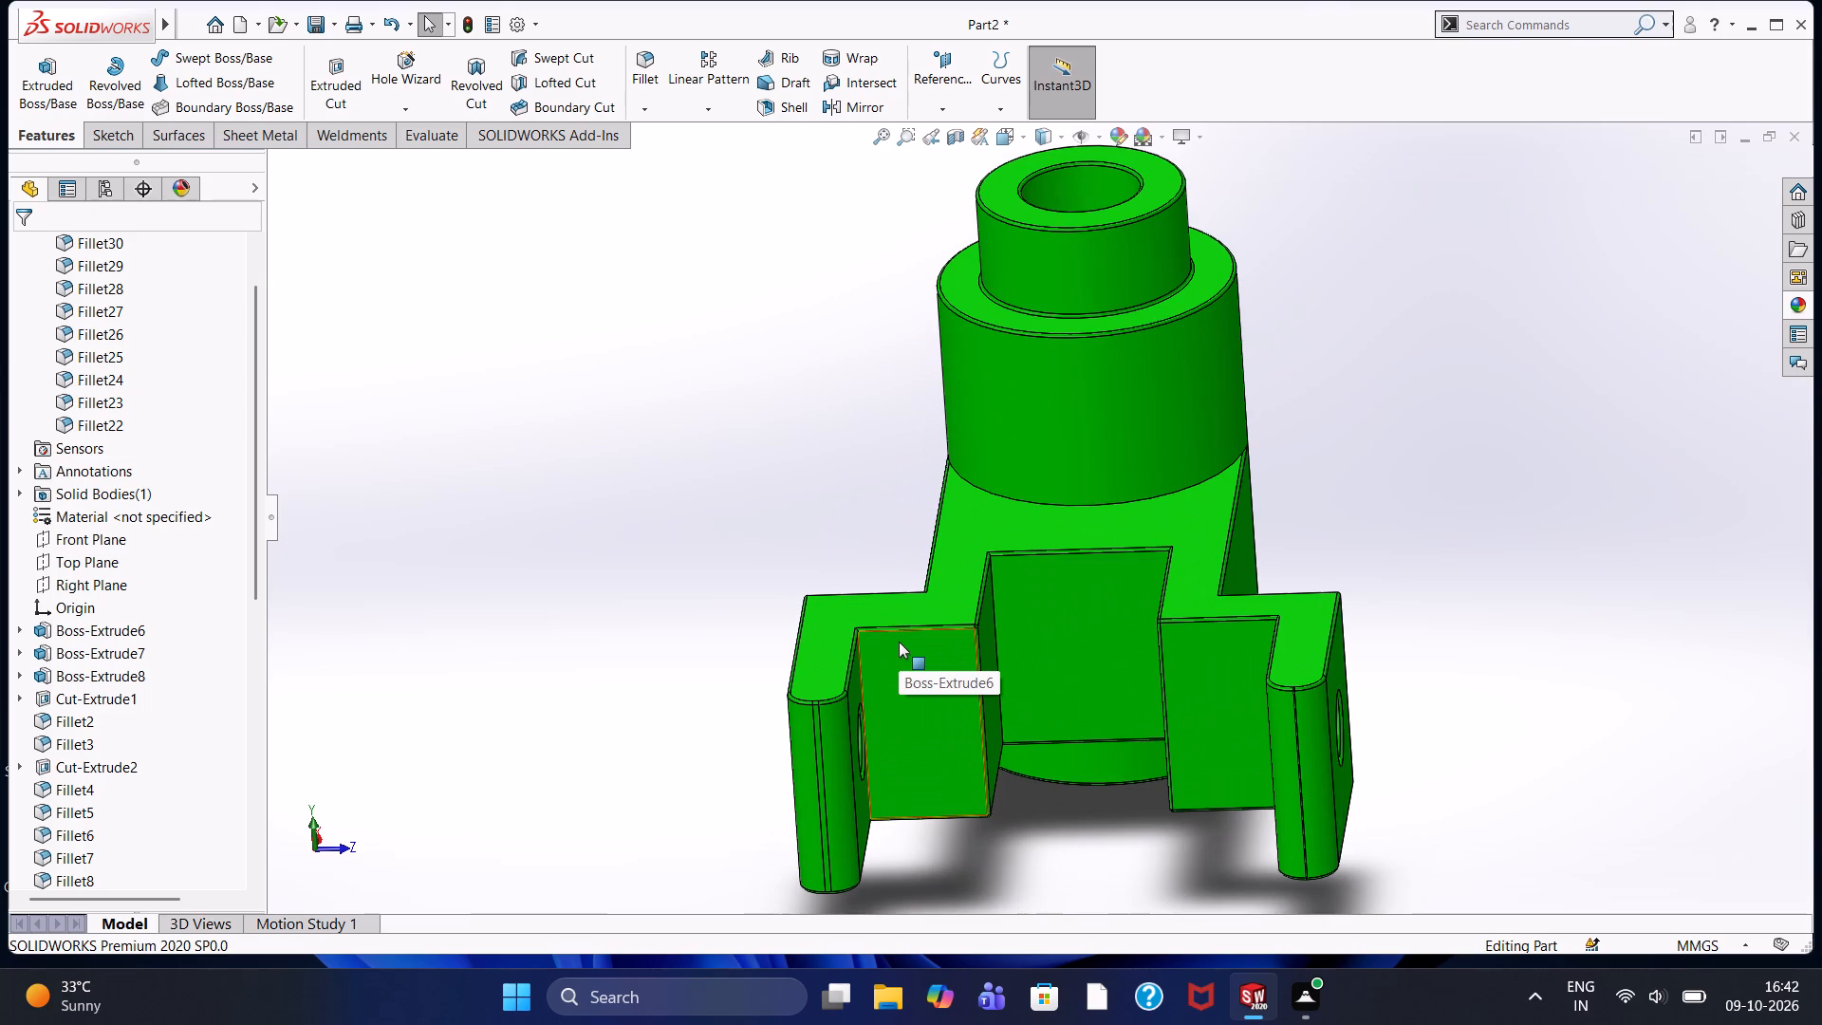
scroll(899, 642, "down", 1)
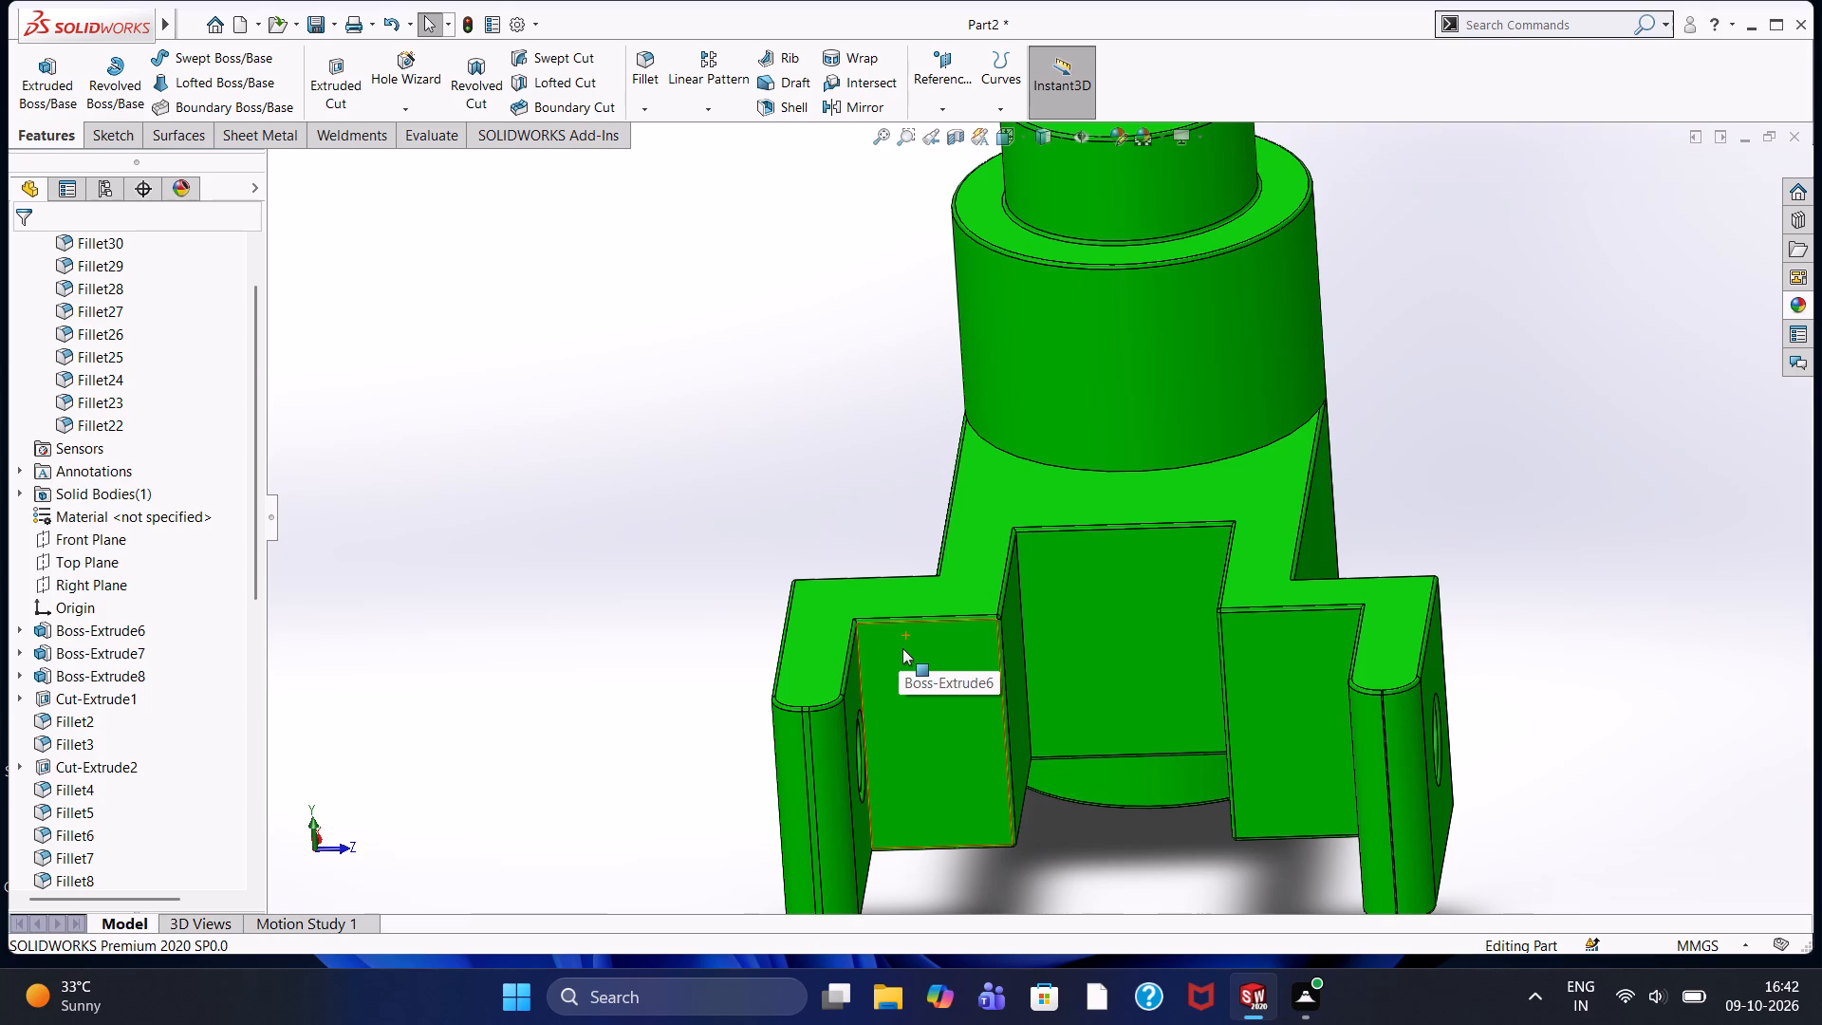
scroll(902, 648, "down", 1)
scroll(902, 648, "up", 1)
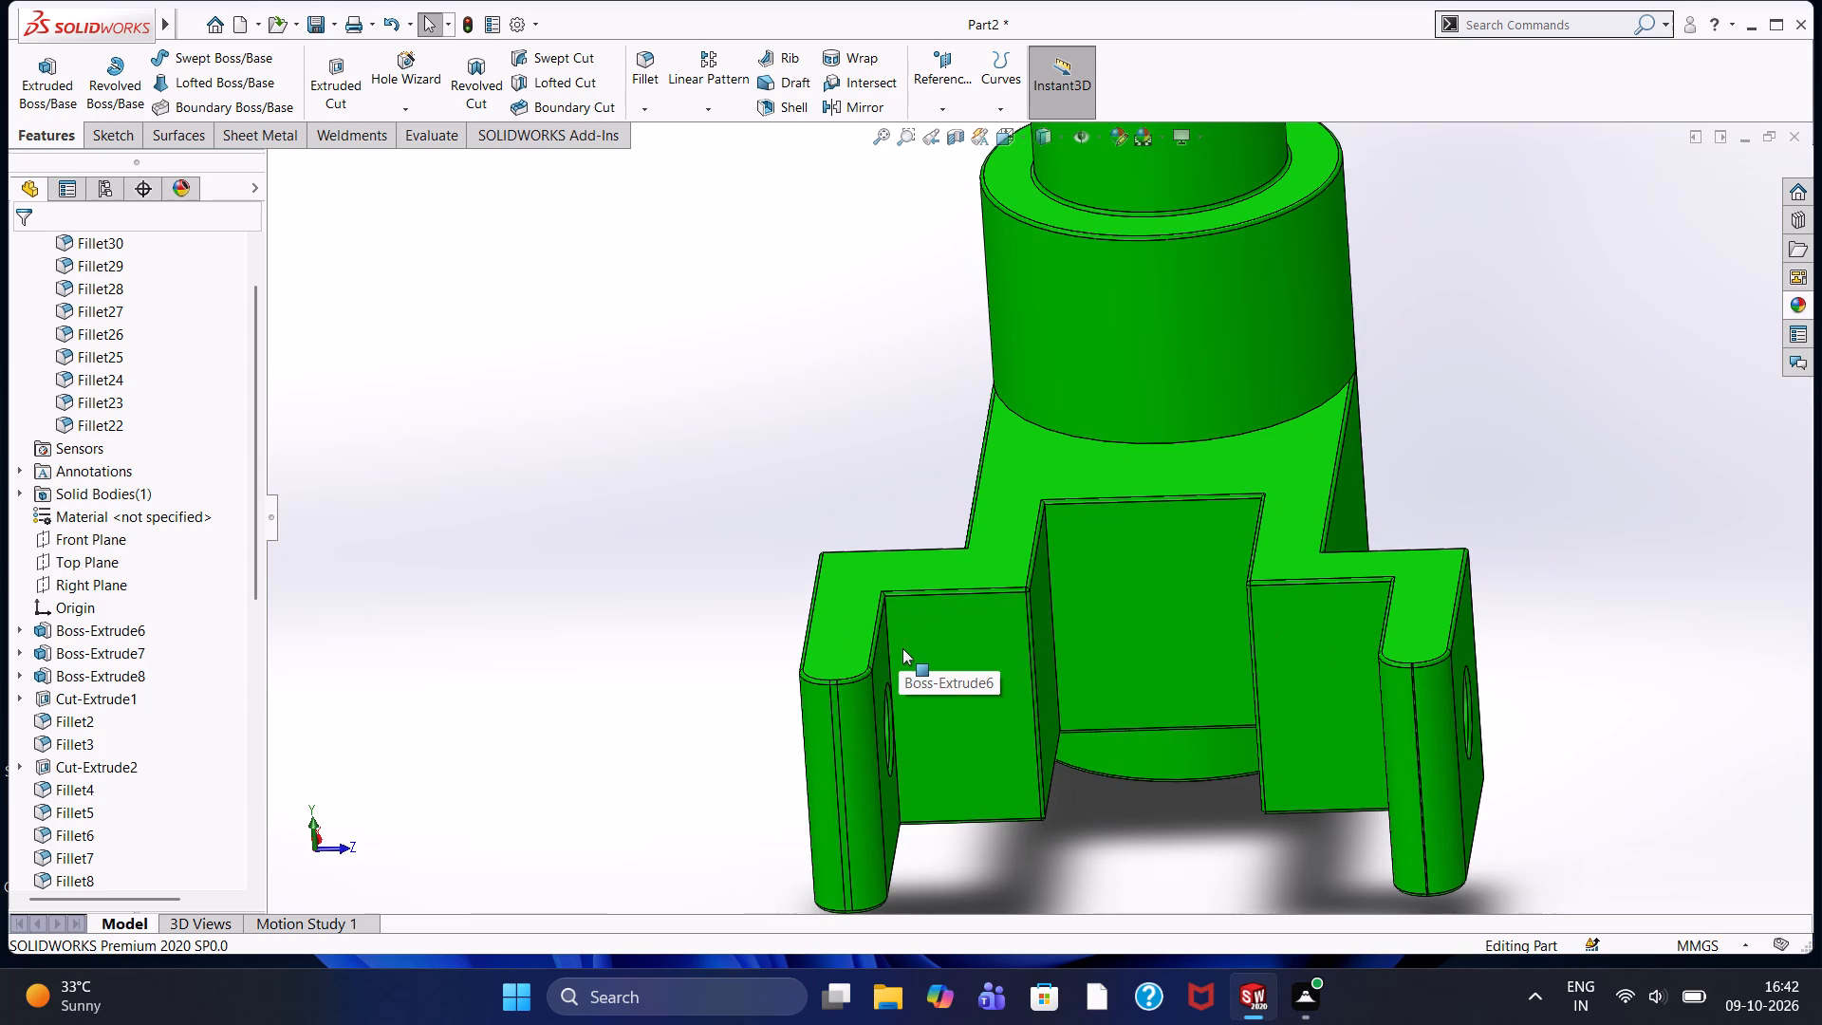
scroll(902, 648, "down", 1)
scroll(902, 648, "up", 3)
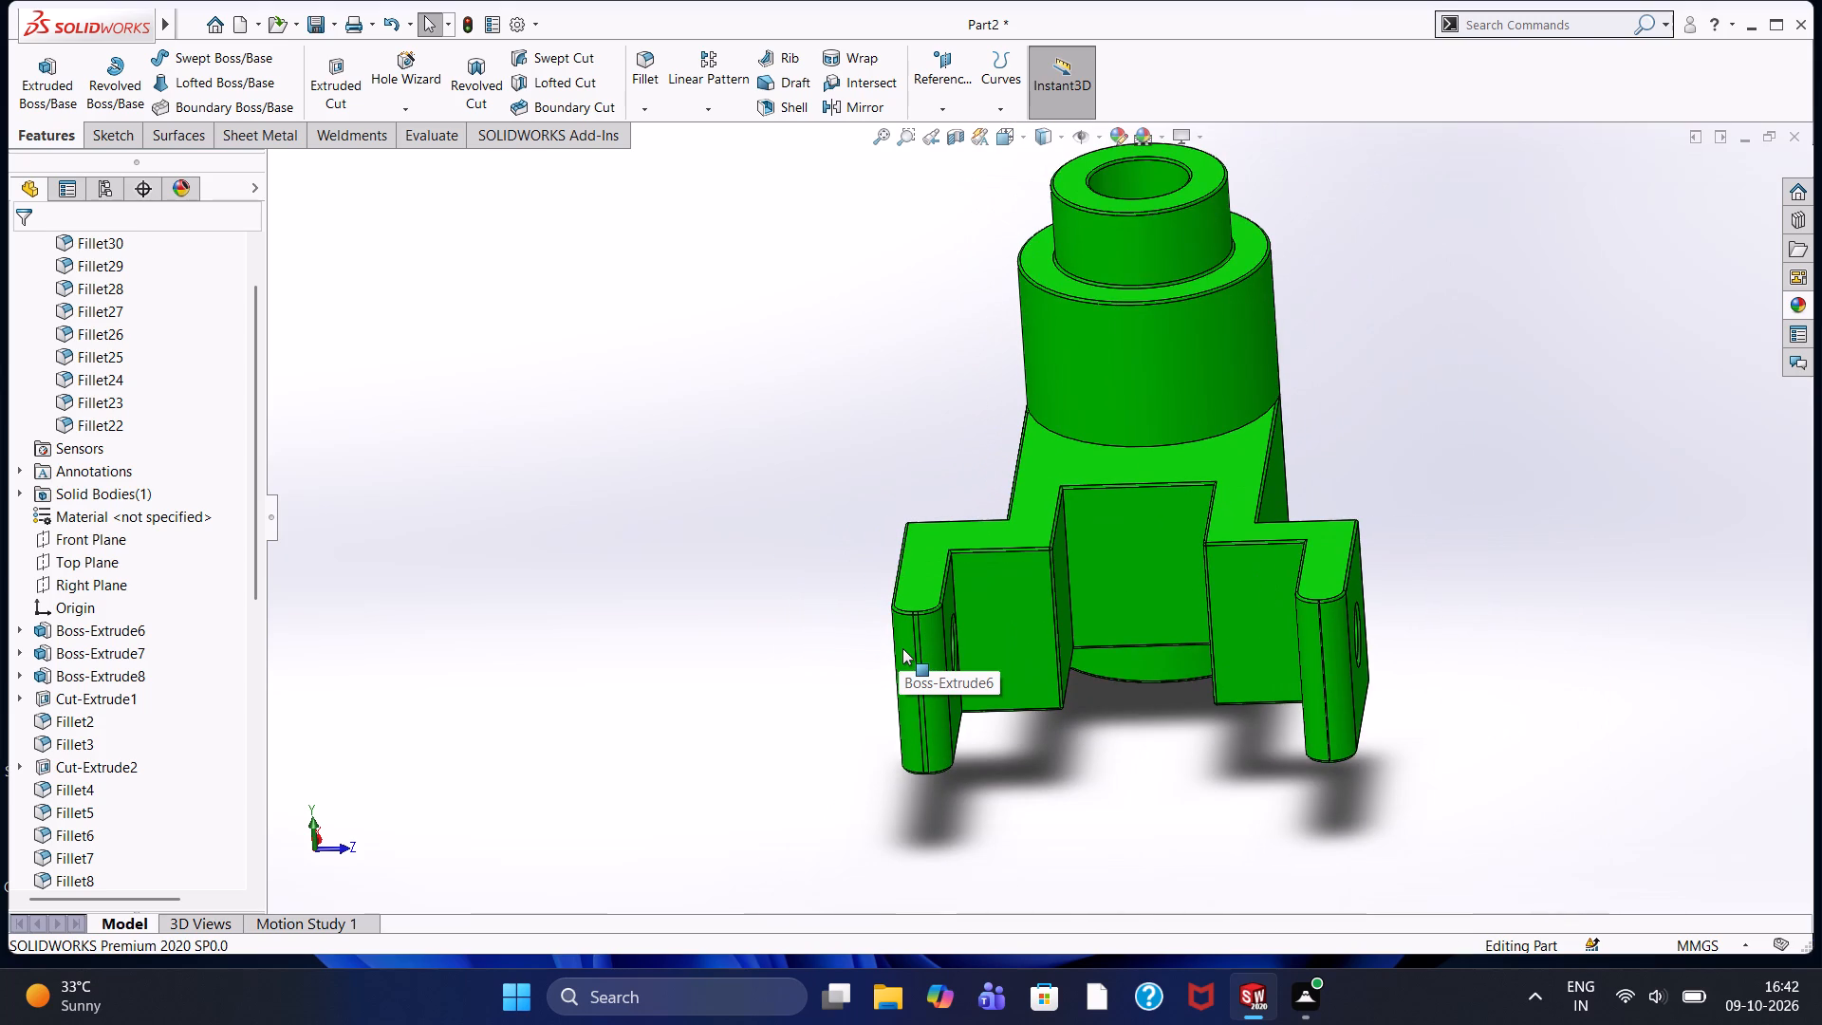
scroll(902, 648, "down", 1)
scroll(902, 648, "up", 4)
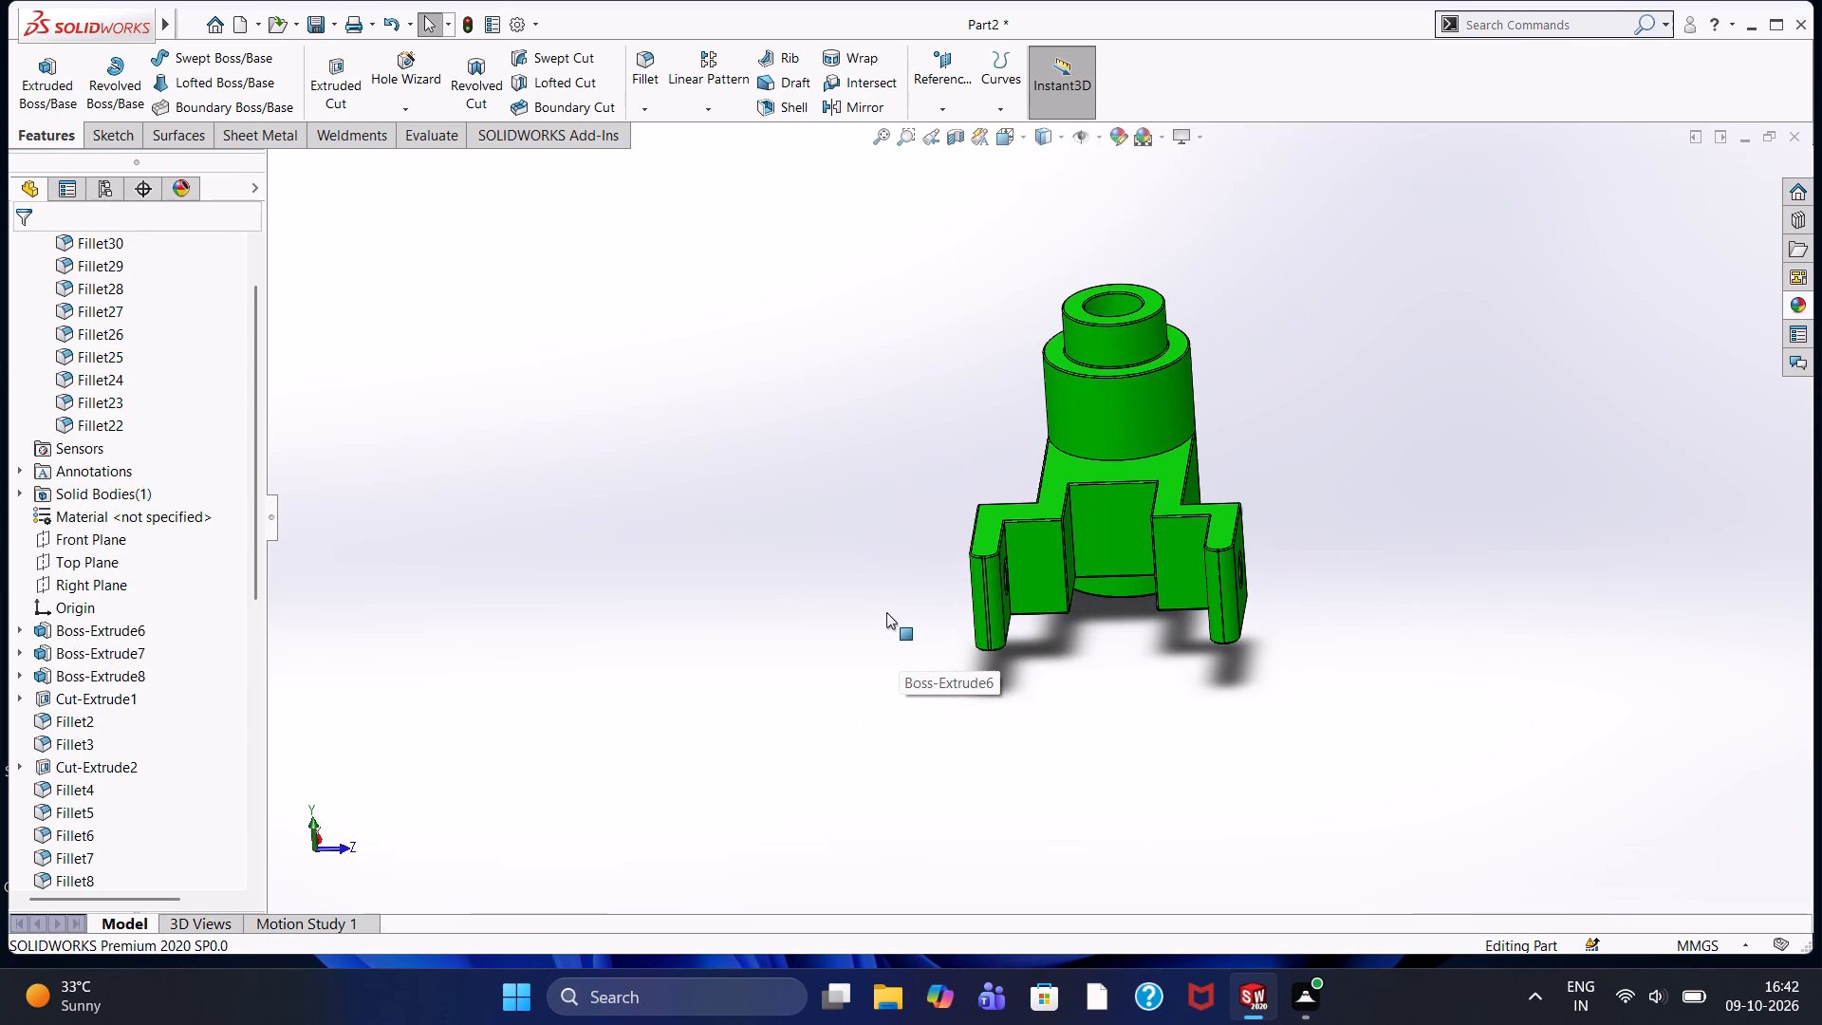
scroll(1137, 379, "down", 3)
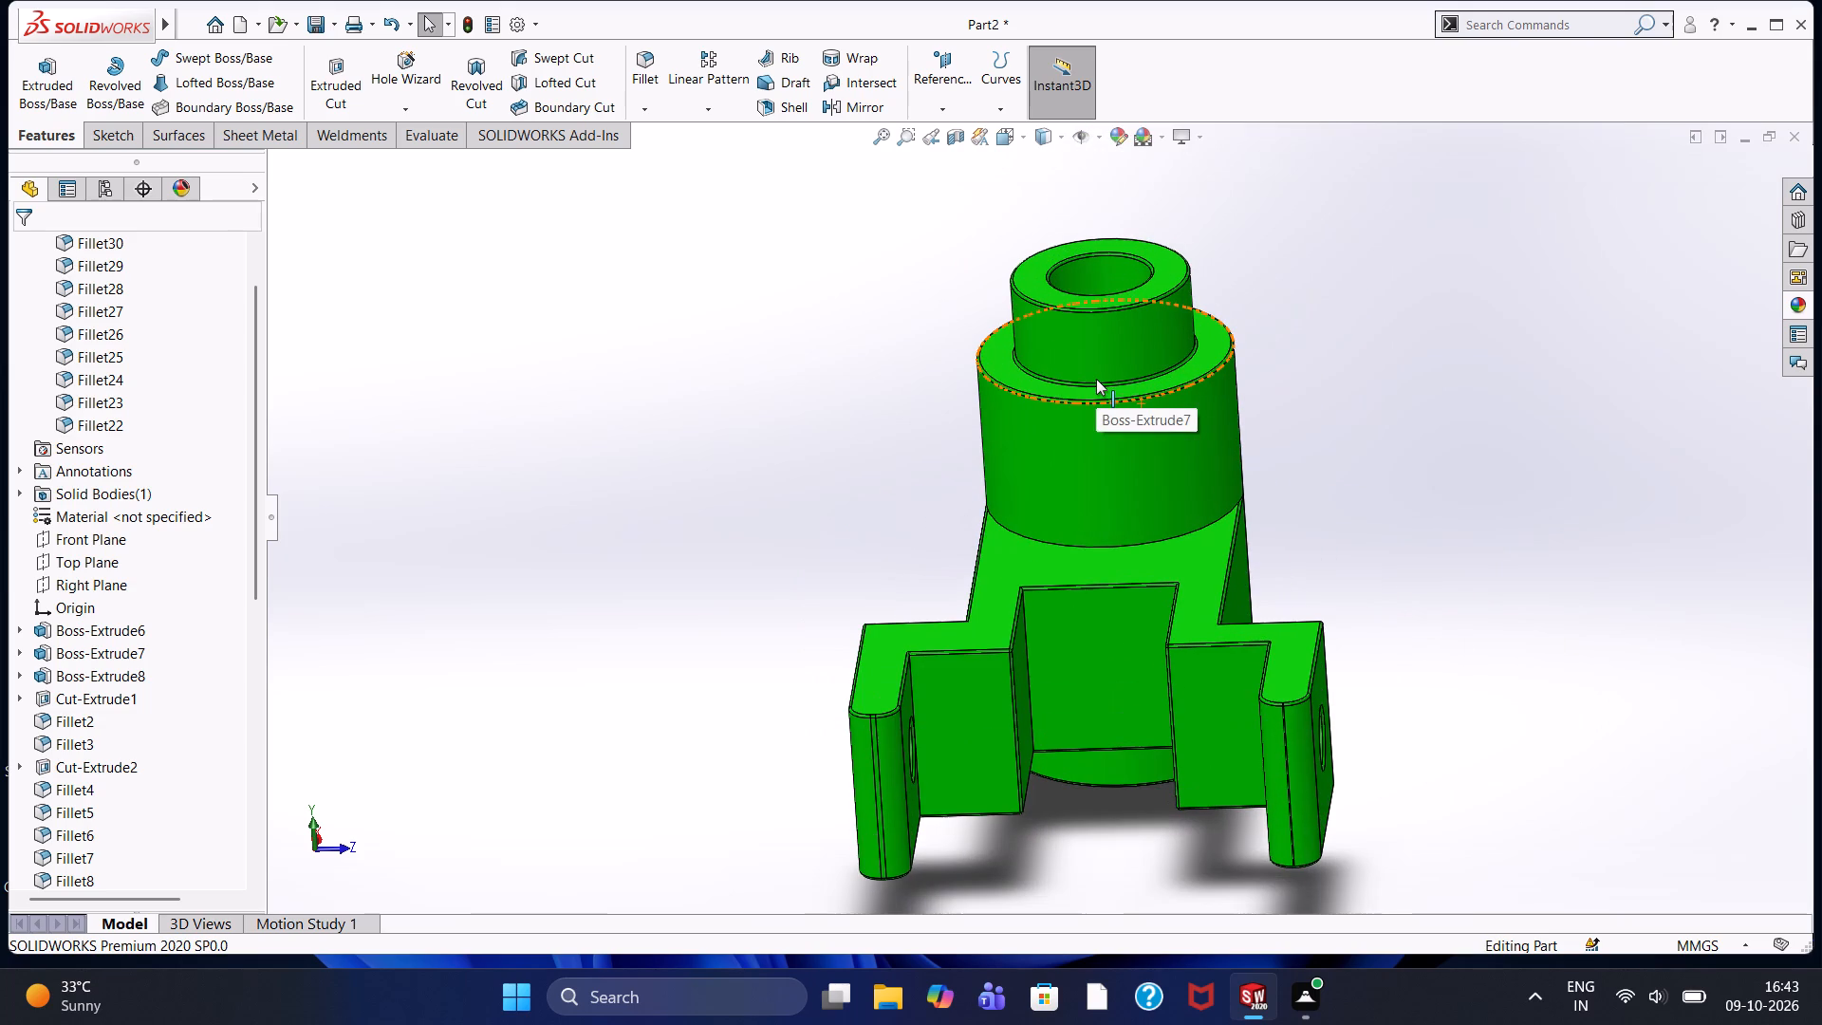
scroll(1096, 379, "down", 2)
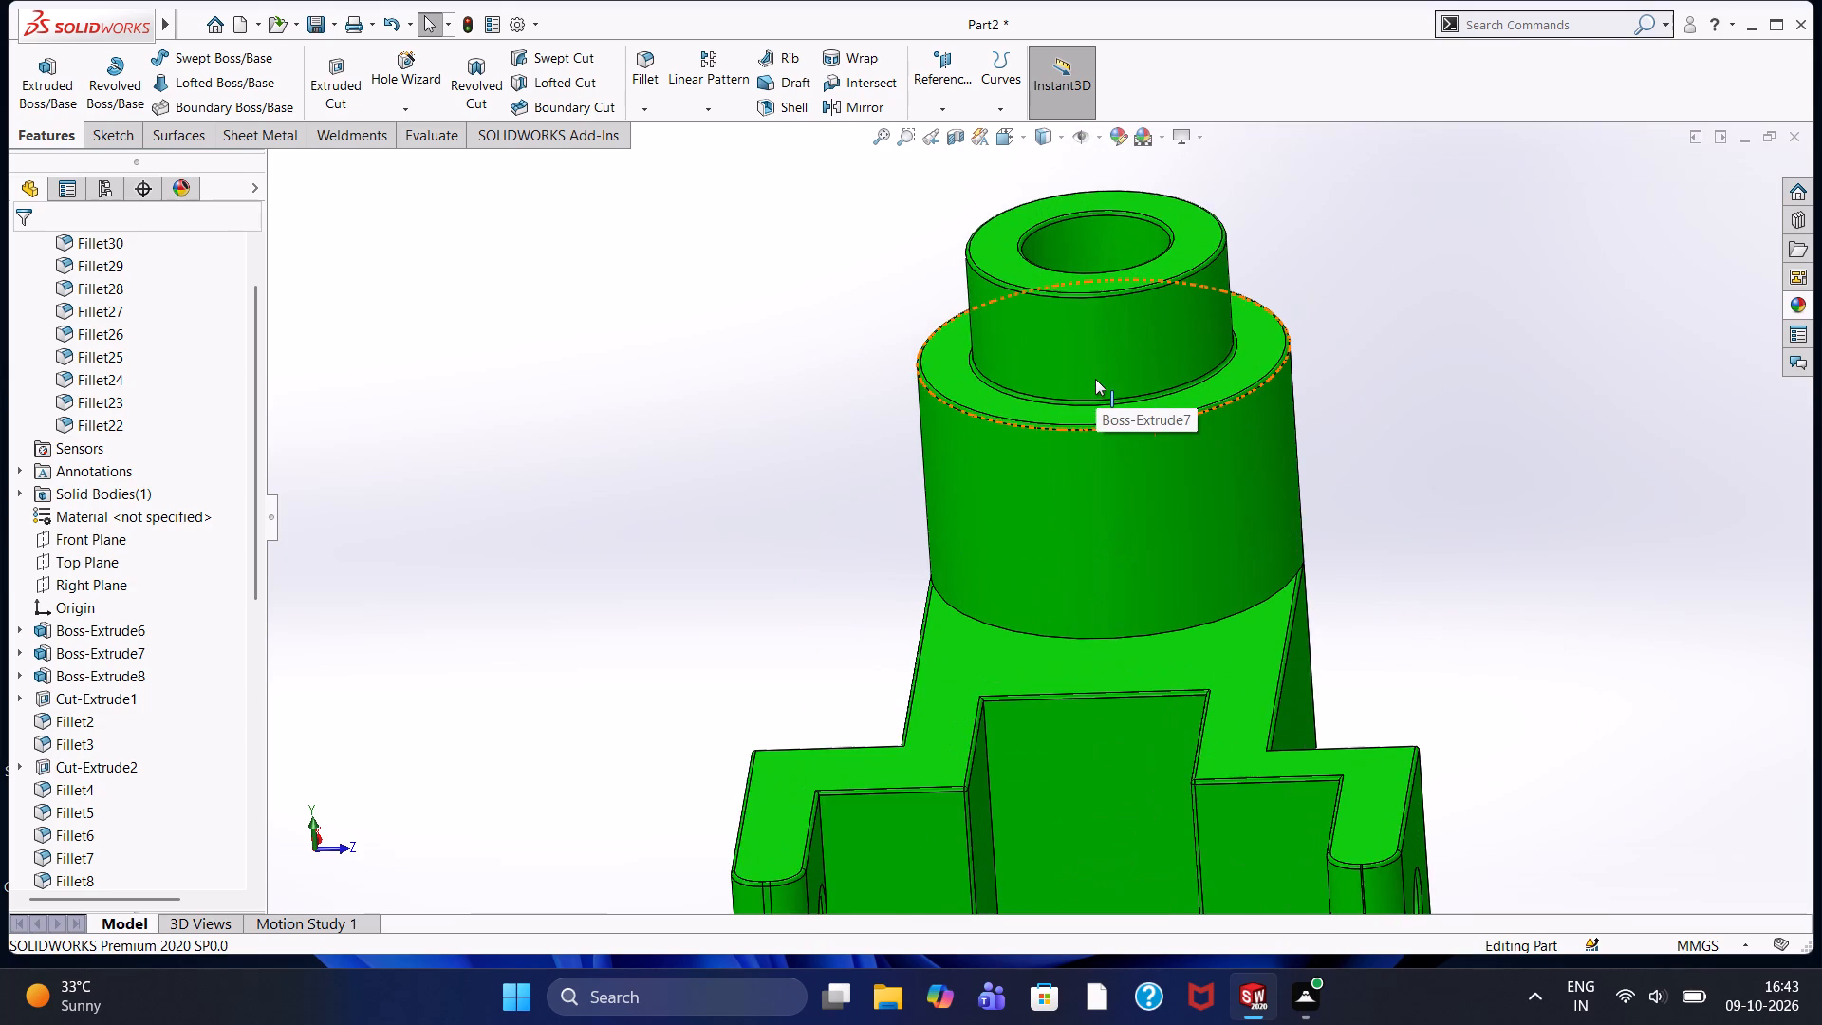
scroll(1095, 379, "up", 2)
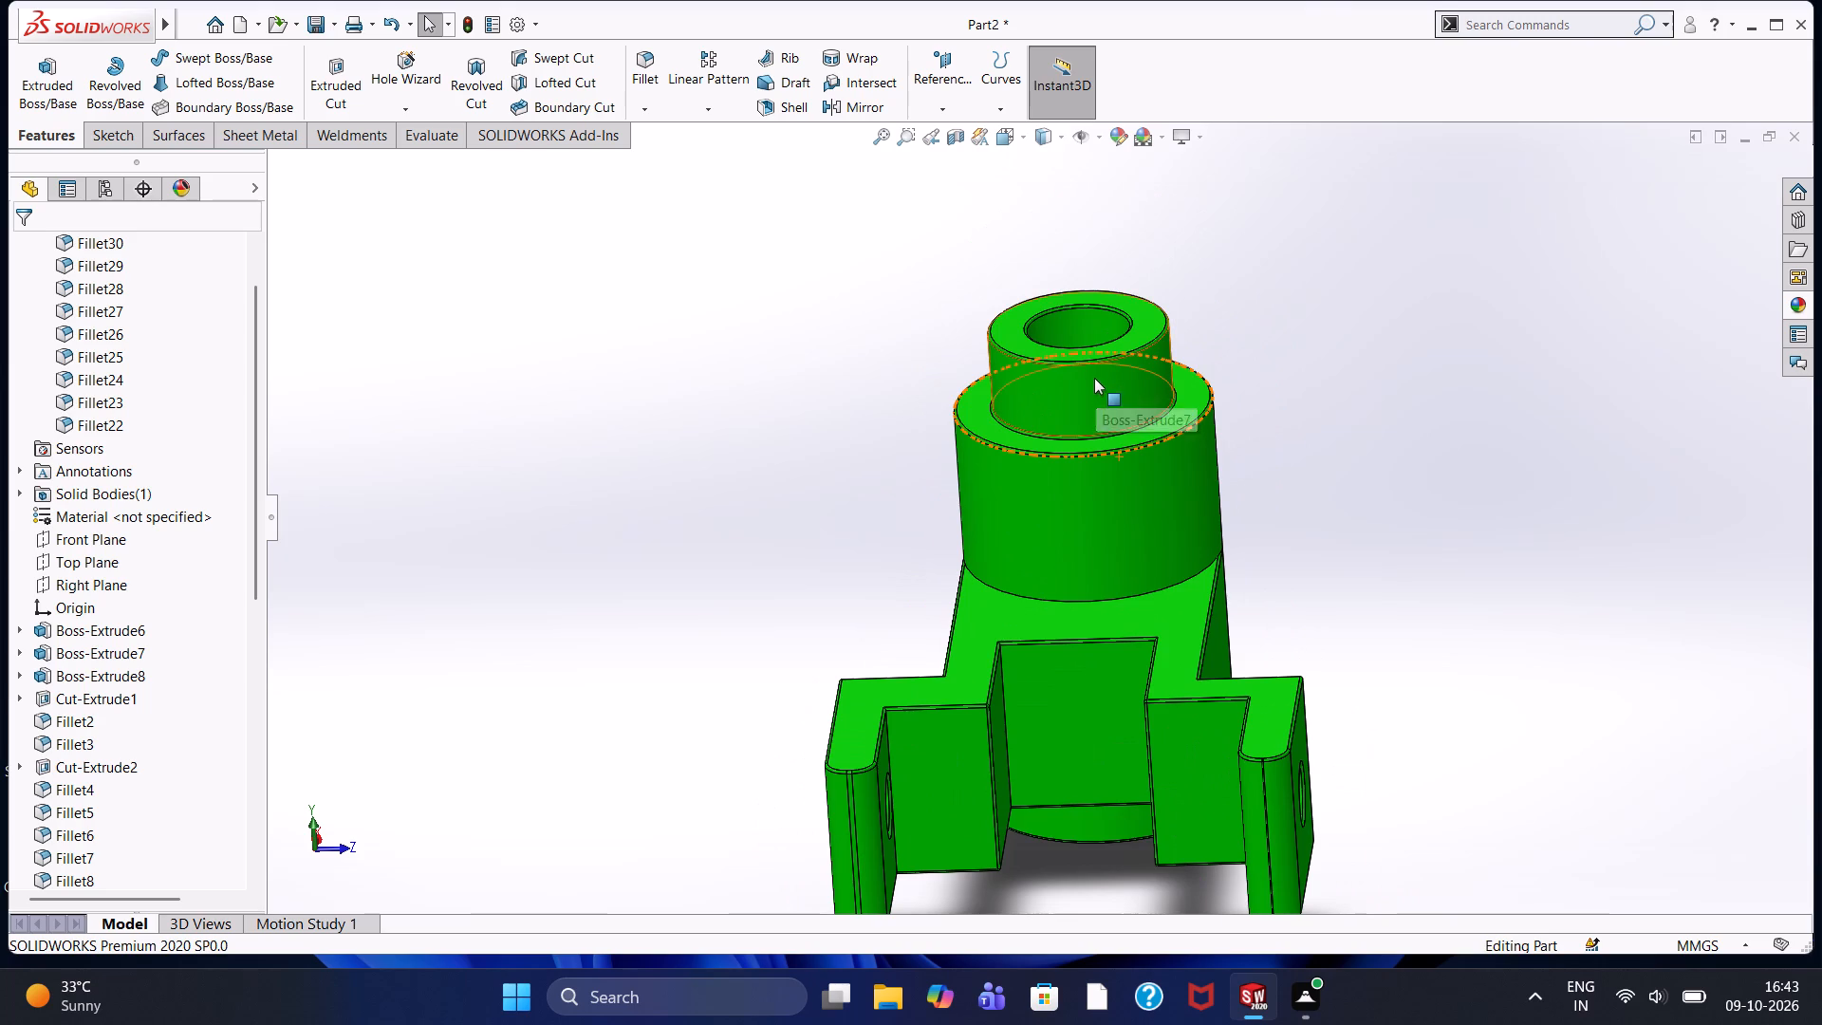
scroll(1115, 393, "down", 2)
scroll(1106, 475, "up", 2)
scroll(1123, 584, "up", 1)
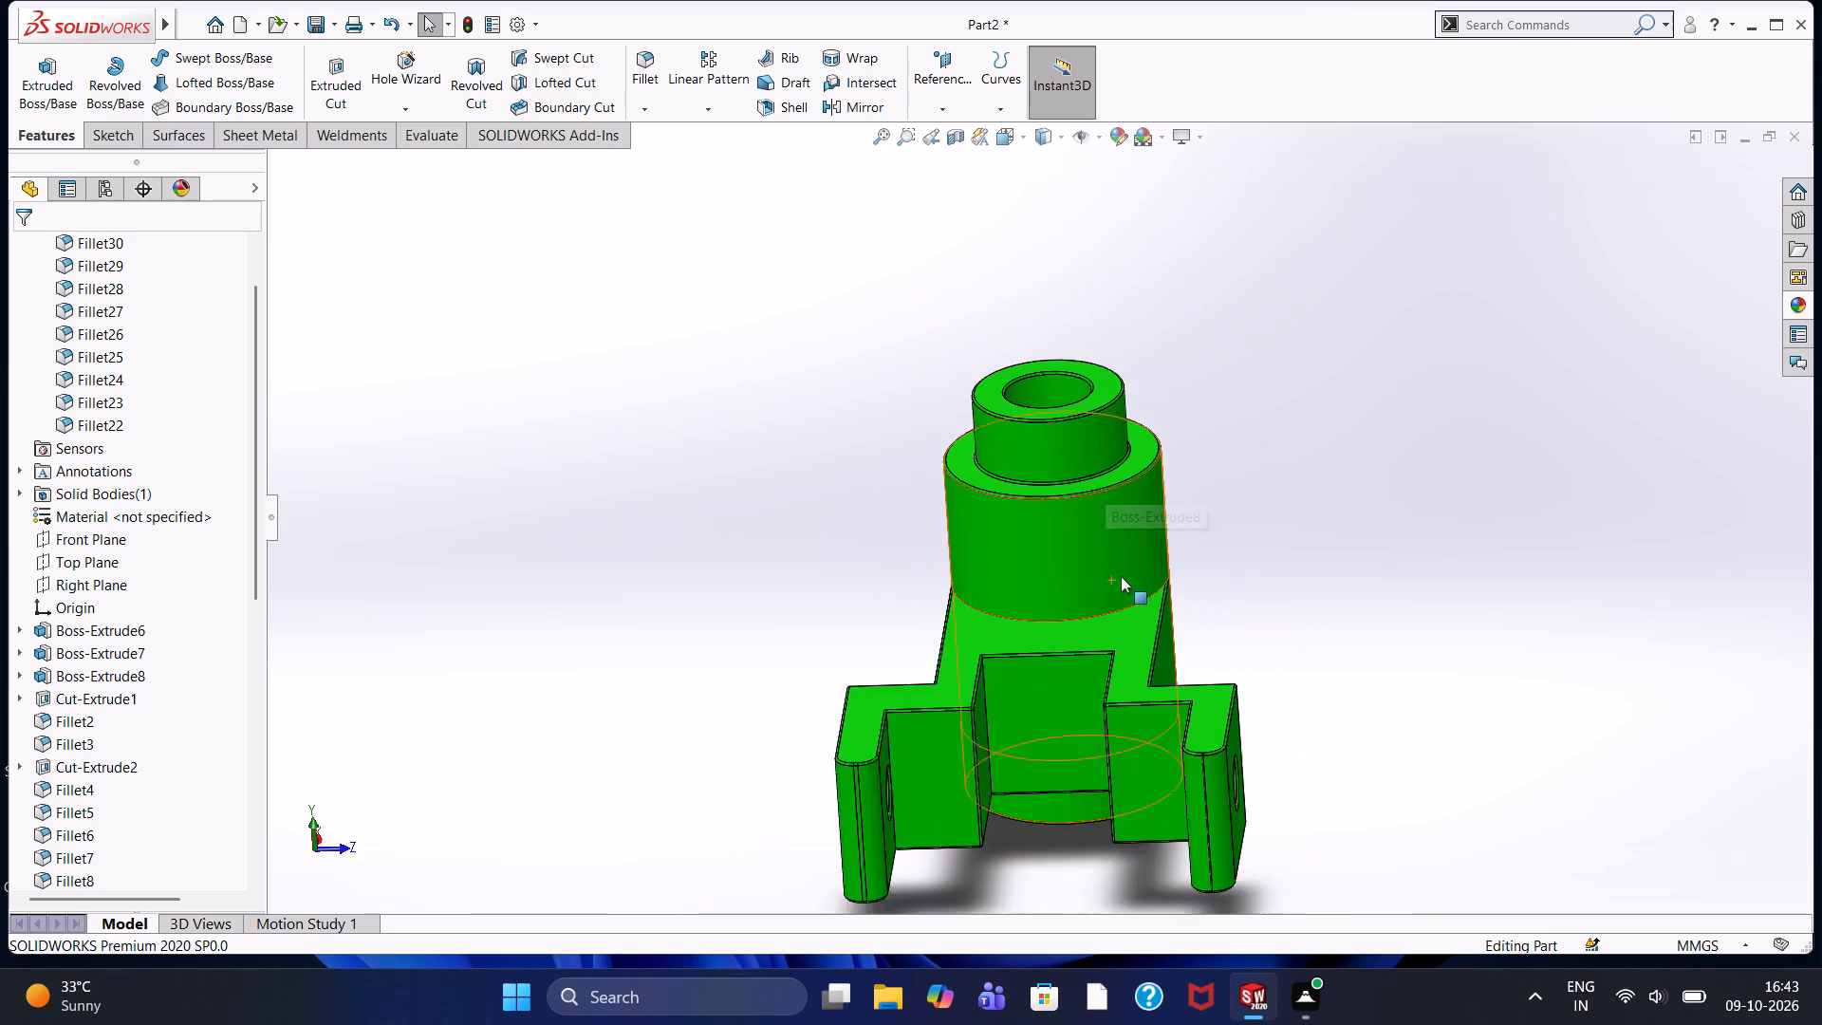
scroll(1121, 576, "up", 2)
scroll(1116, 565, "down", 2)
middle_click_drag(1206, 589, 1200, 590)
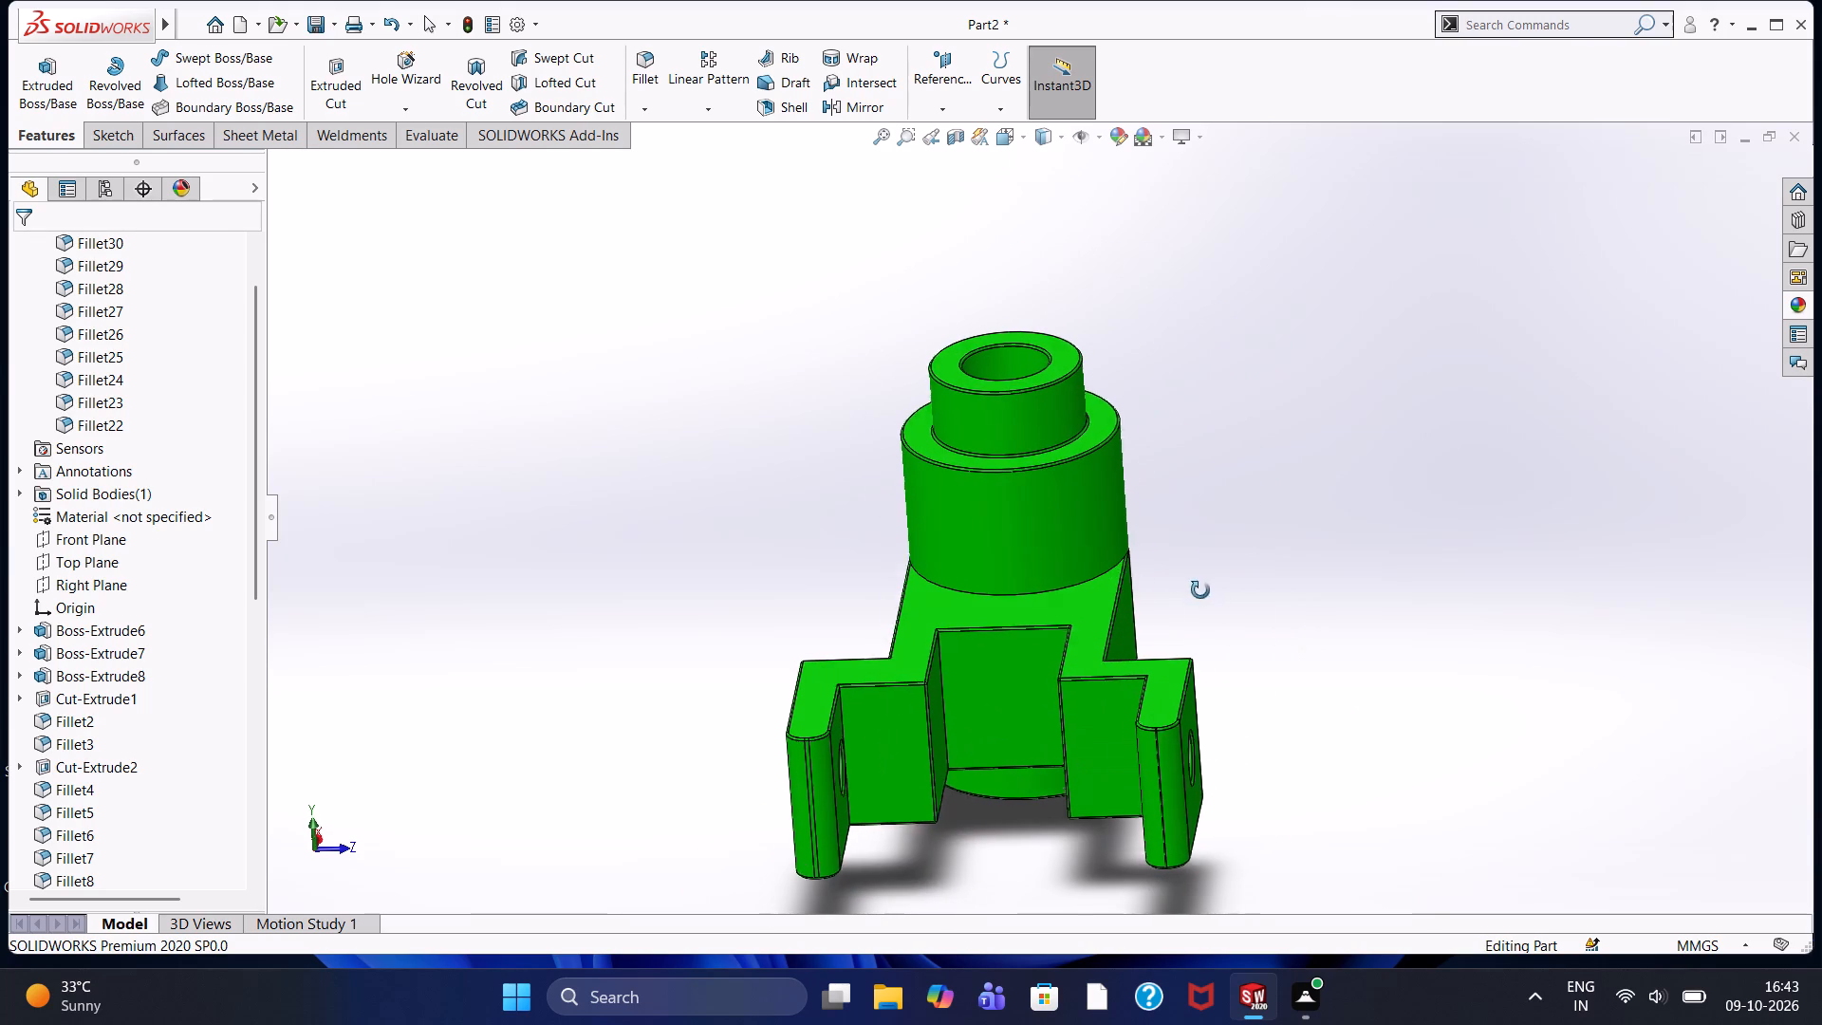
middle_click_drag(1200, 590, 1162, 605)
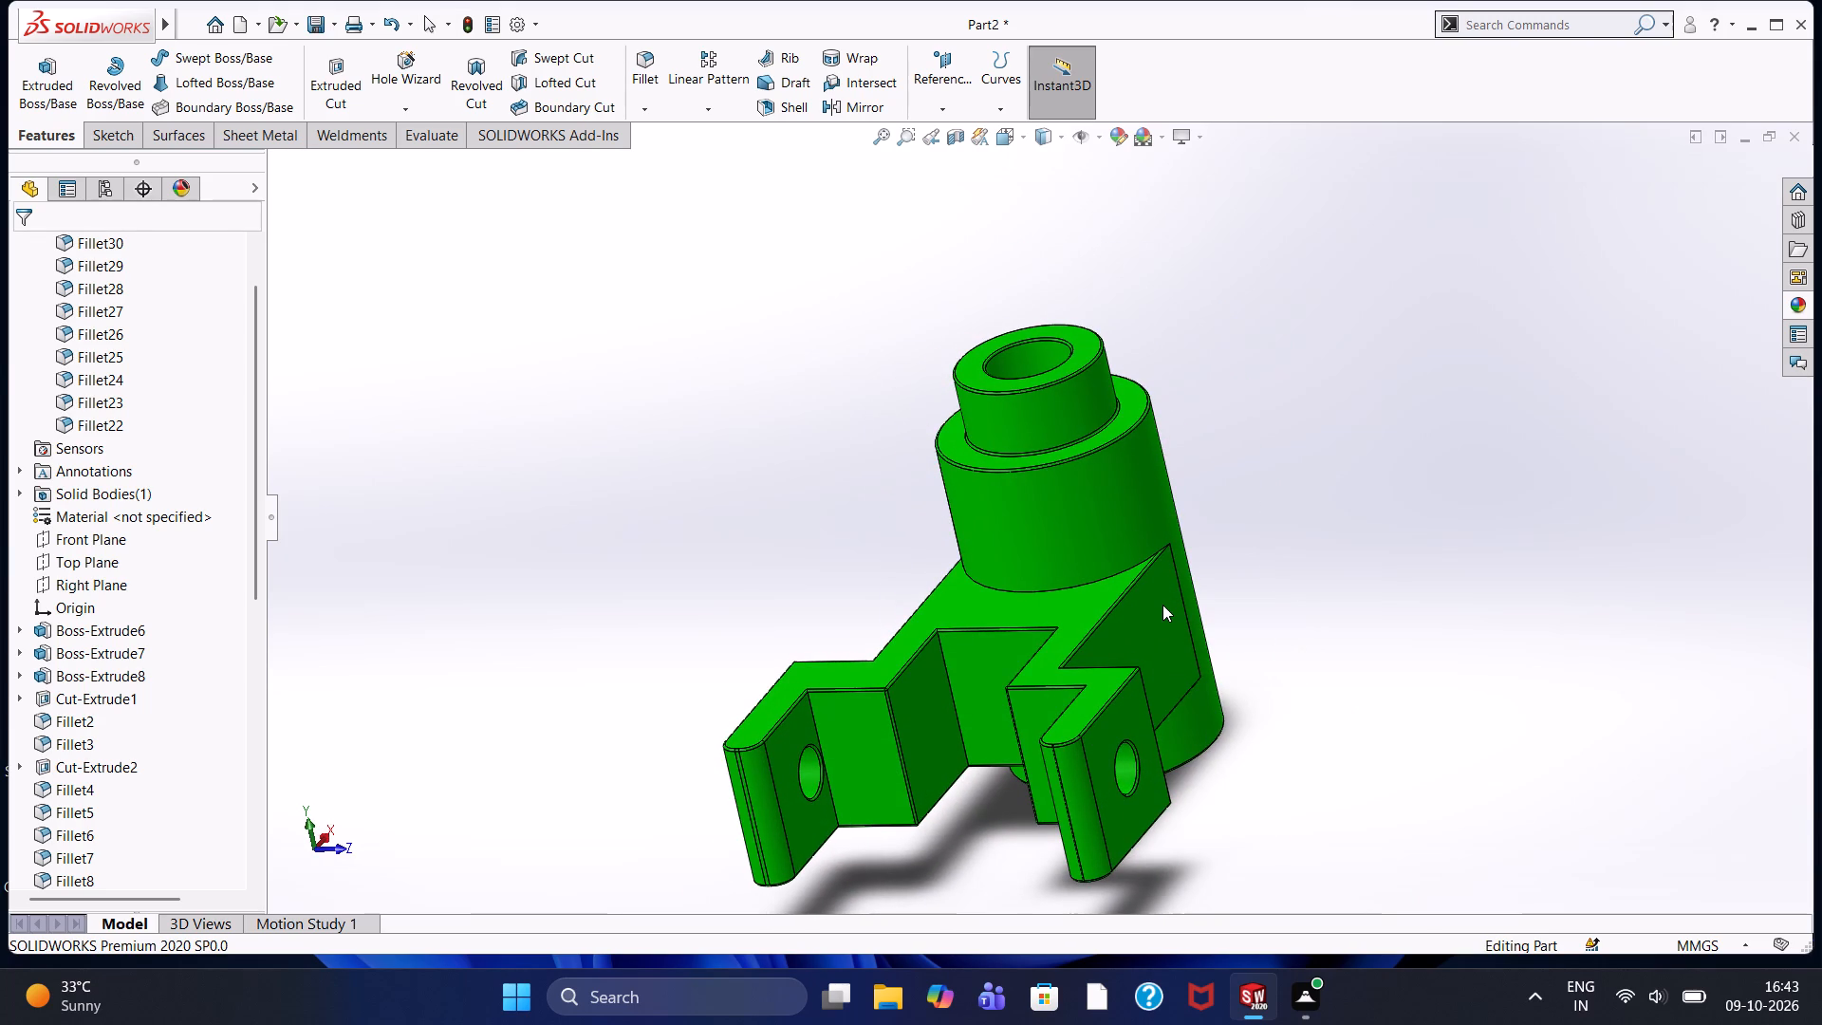
Inspect the large cylinder, the forked arms and the junction between them for edges still lacking fillets.
middle_click_drag(1262, 554, 1363, 606)
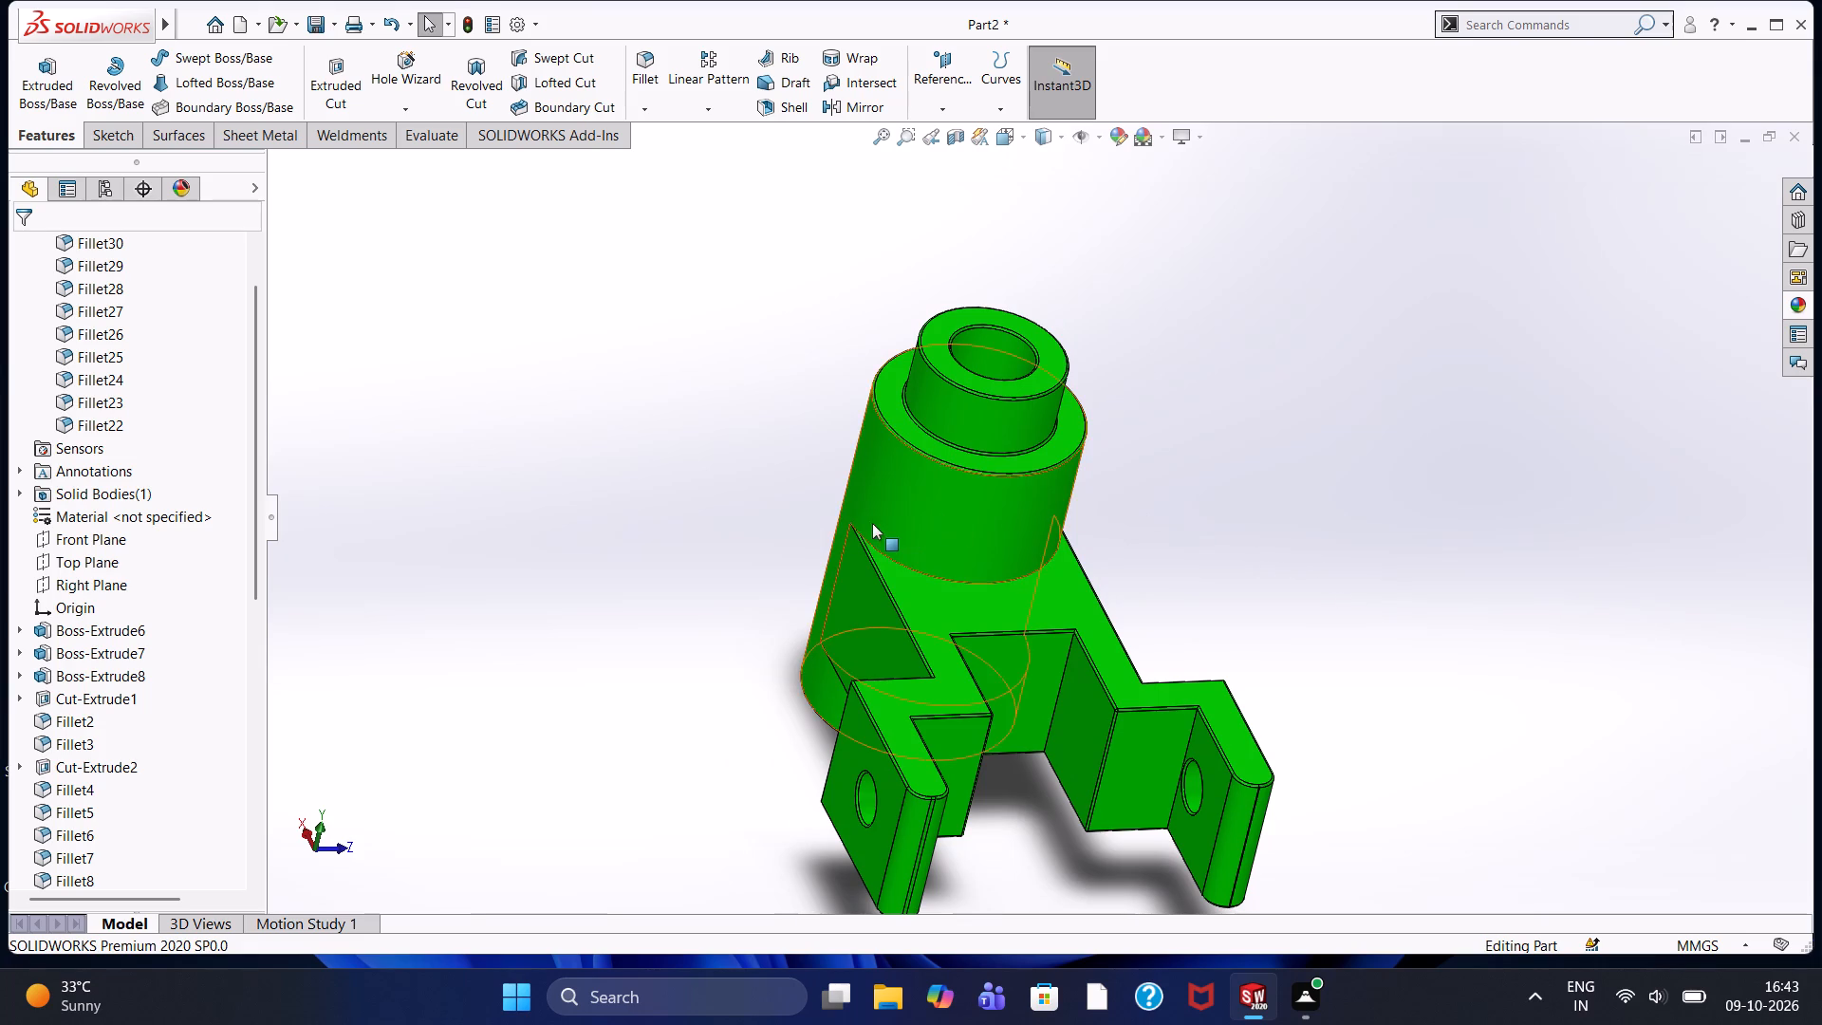
scroll(846, 502, "up", 2)
scroll(1026, 714, "down", 2)
scroll(1056, 561, "down", 2)
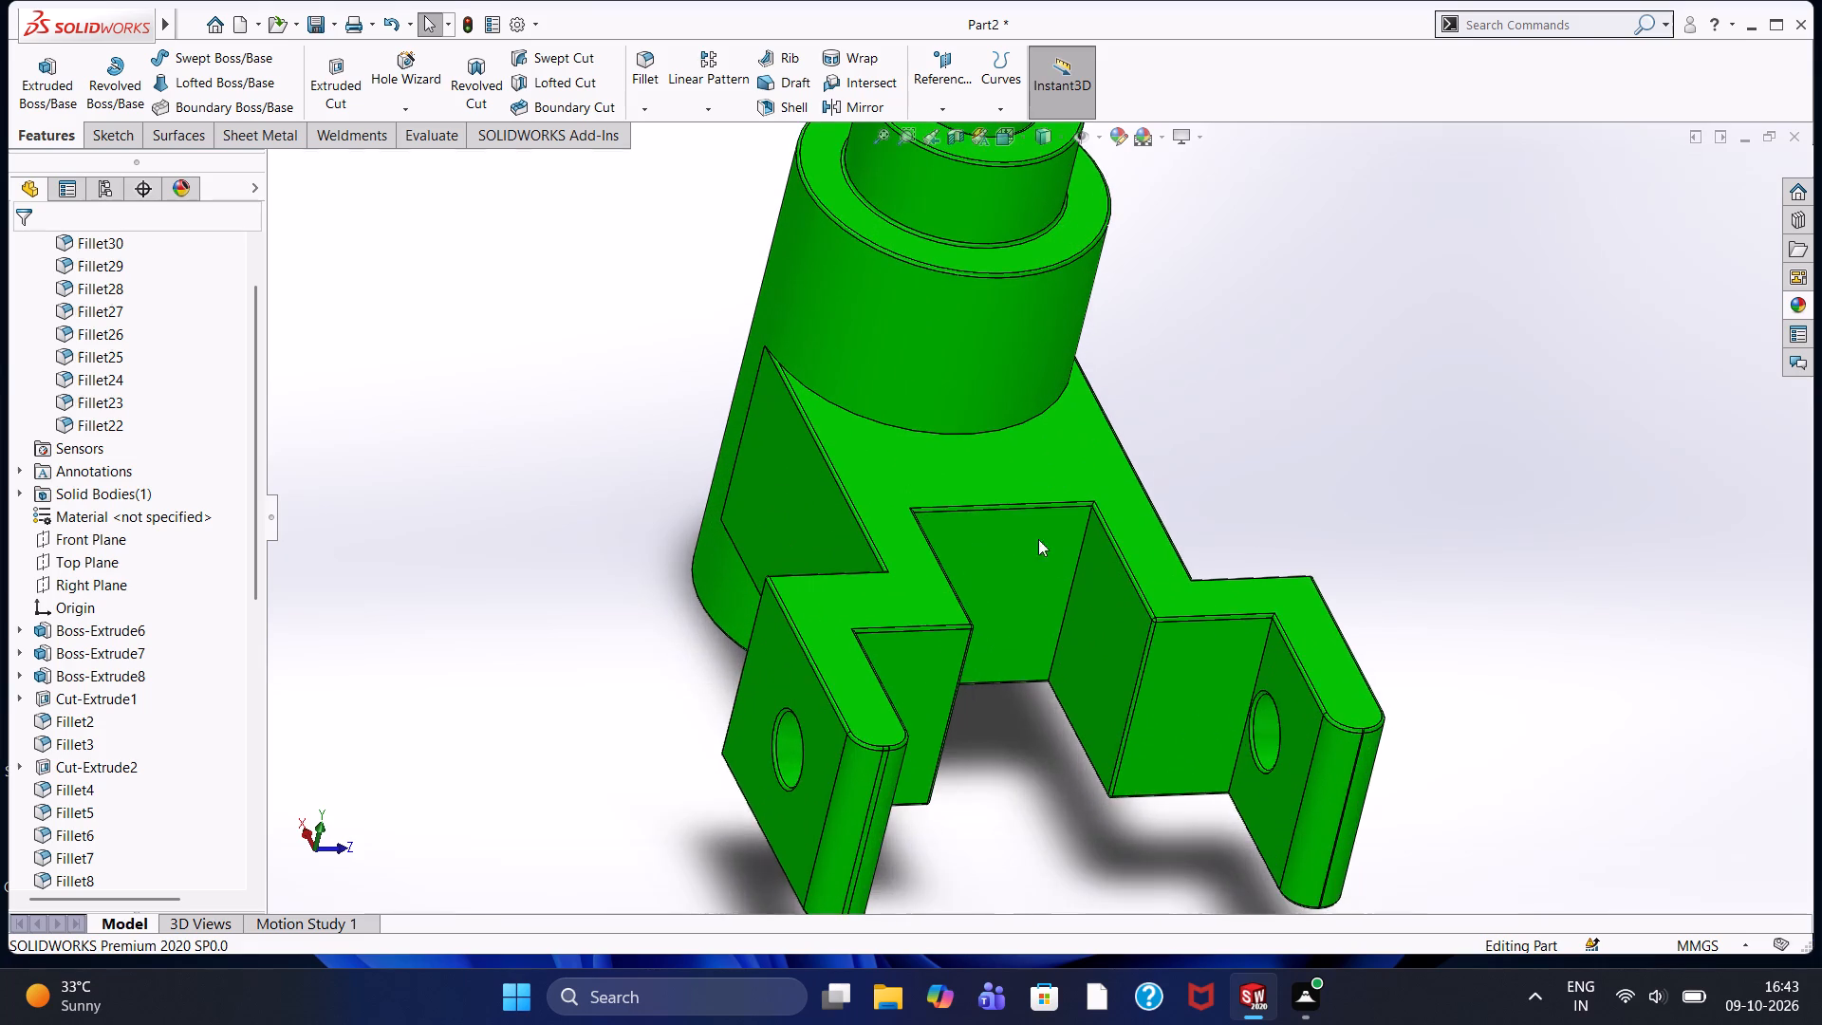
scroll(1013, 493, "up", 3)
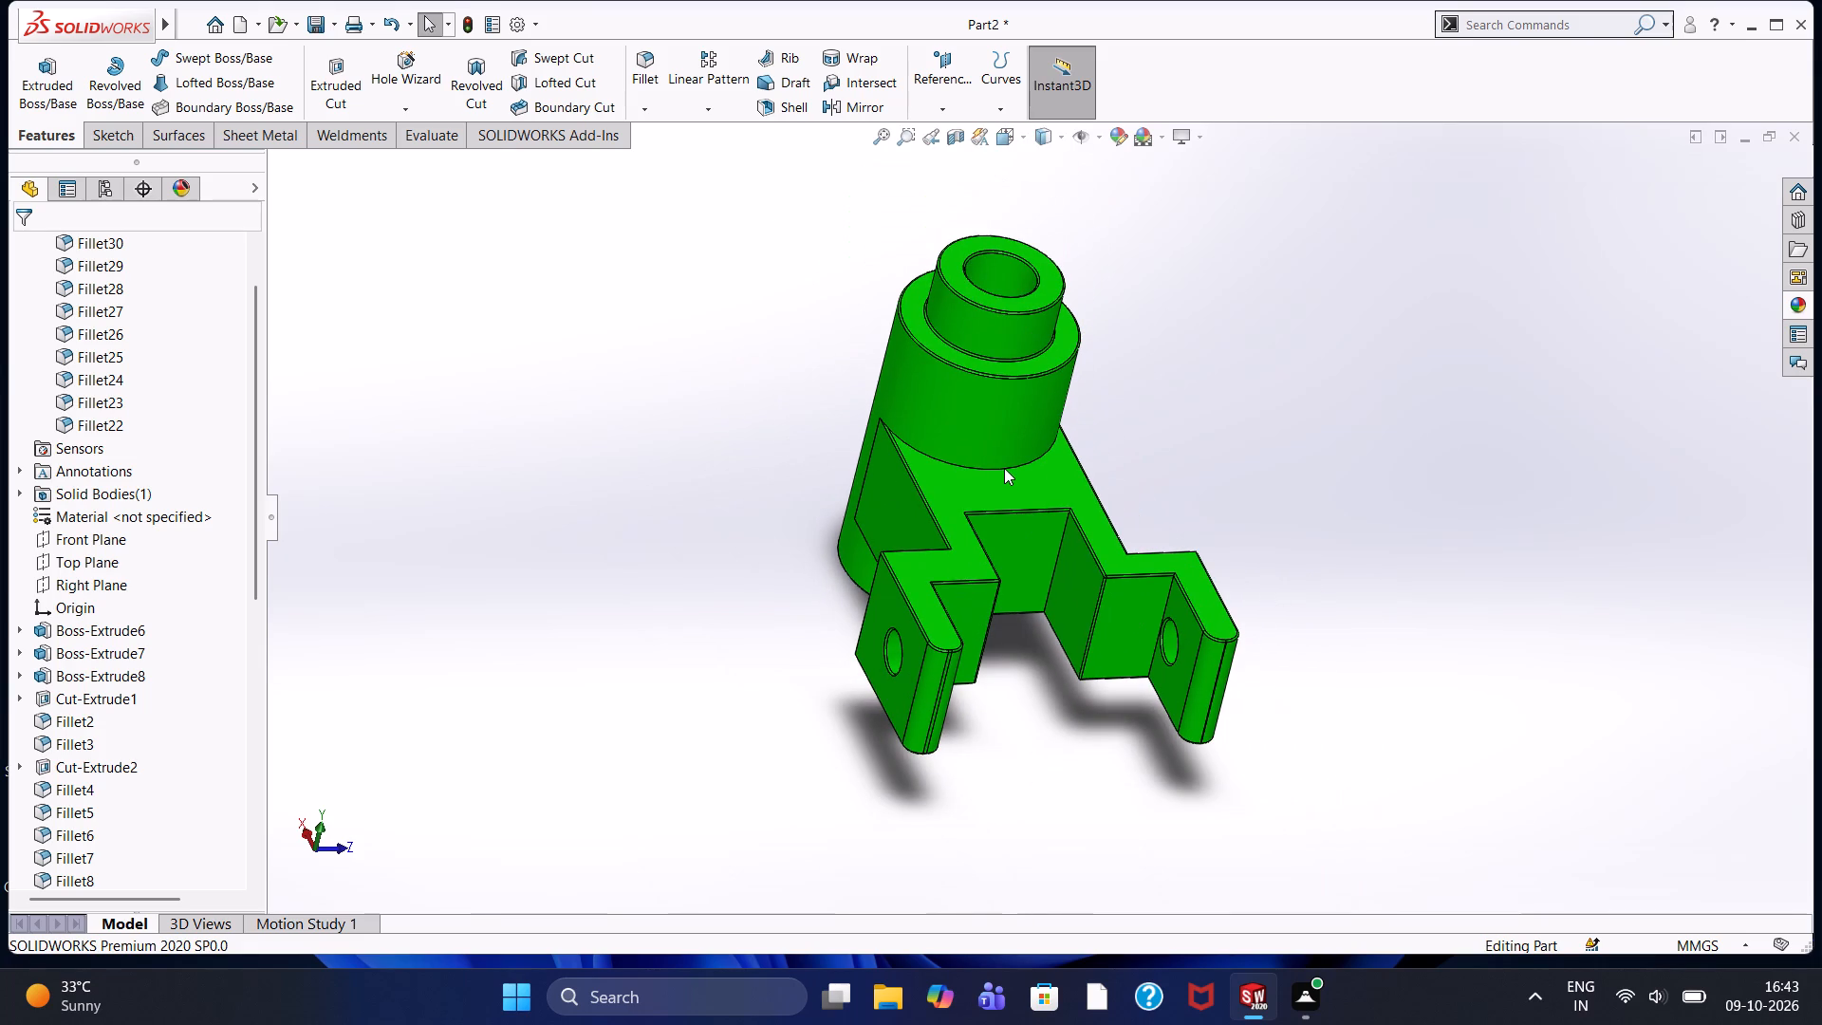
scroll(1004, 468, "down", 1)
scroll(1004, 468, "up", 1)
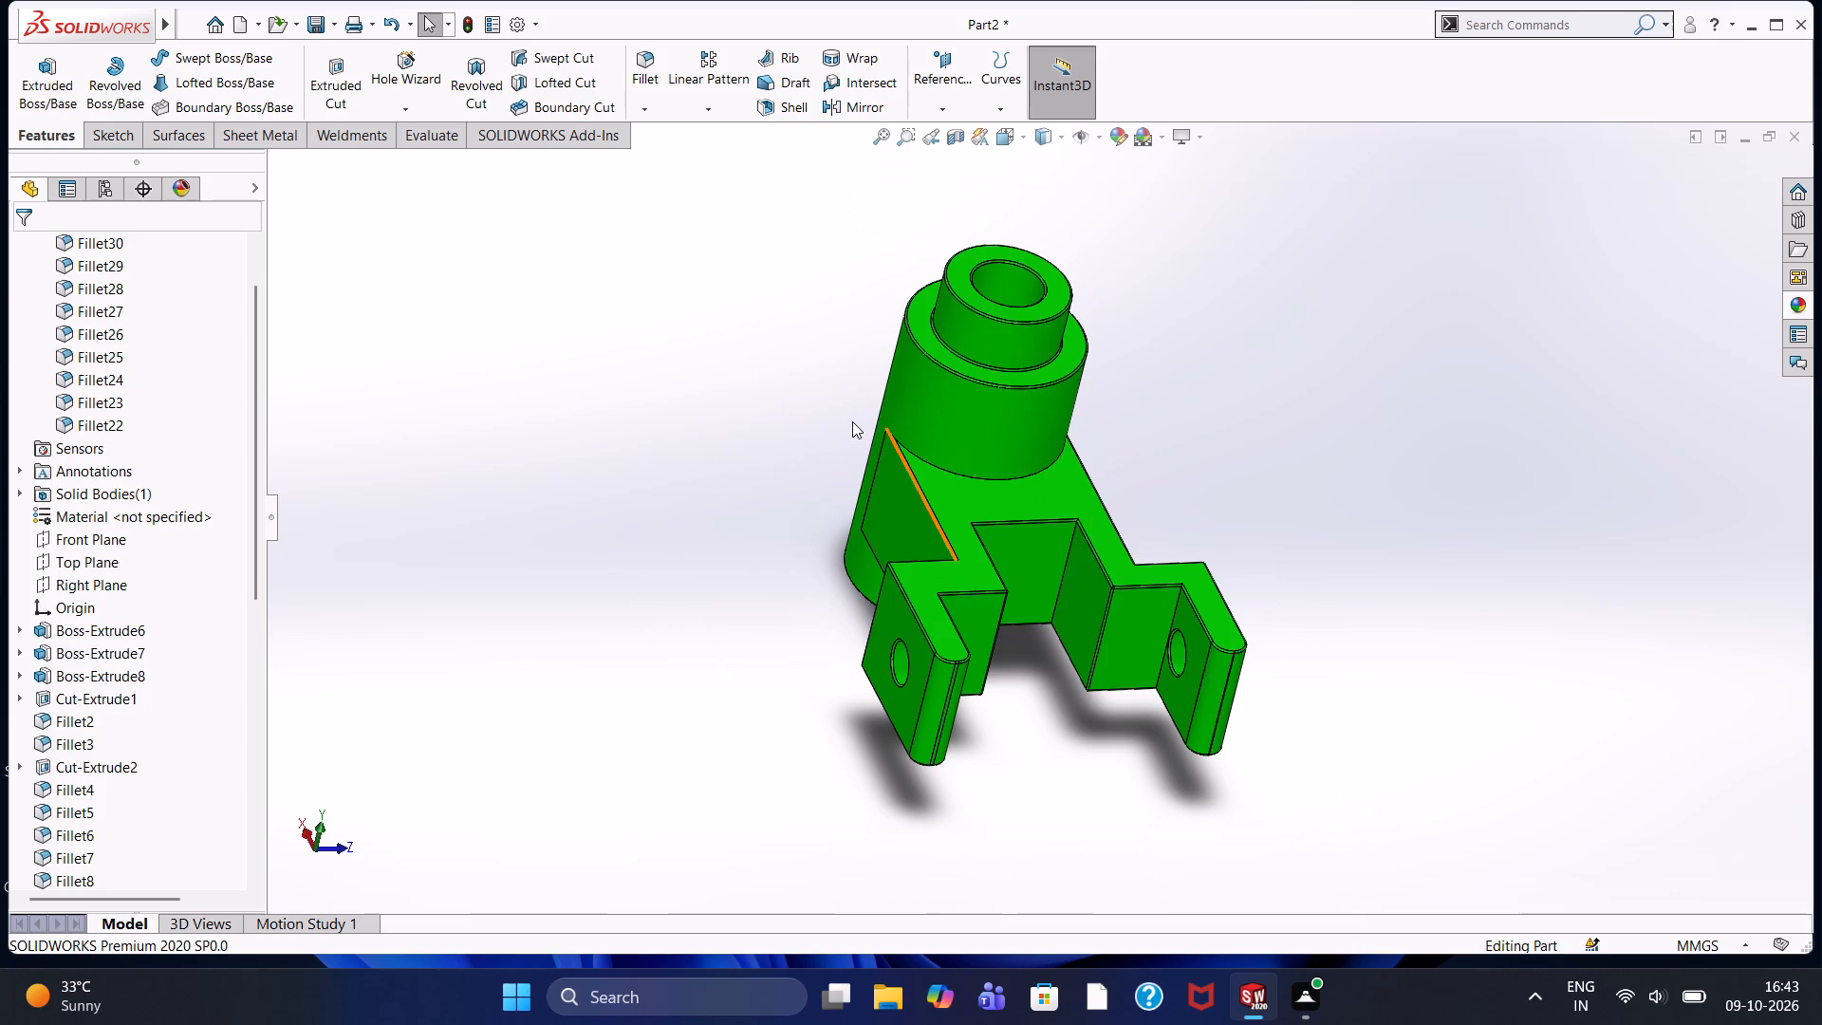
middle_click_drag(852, 421, 944, 335)
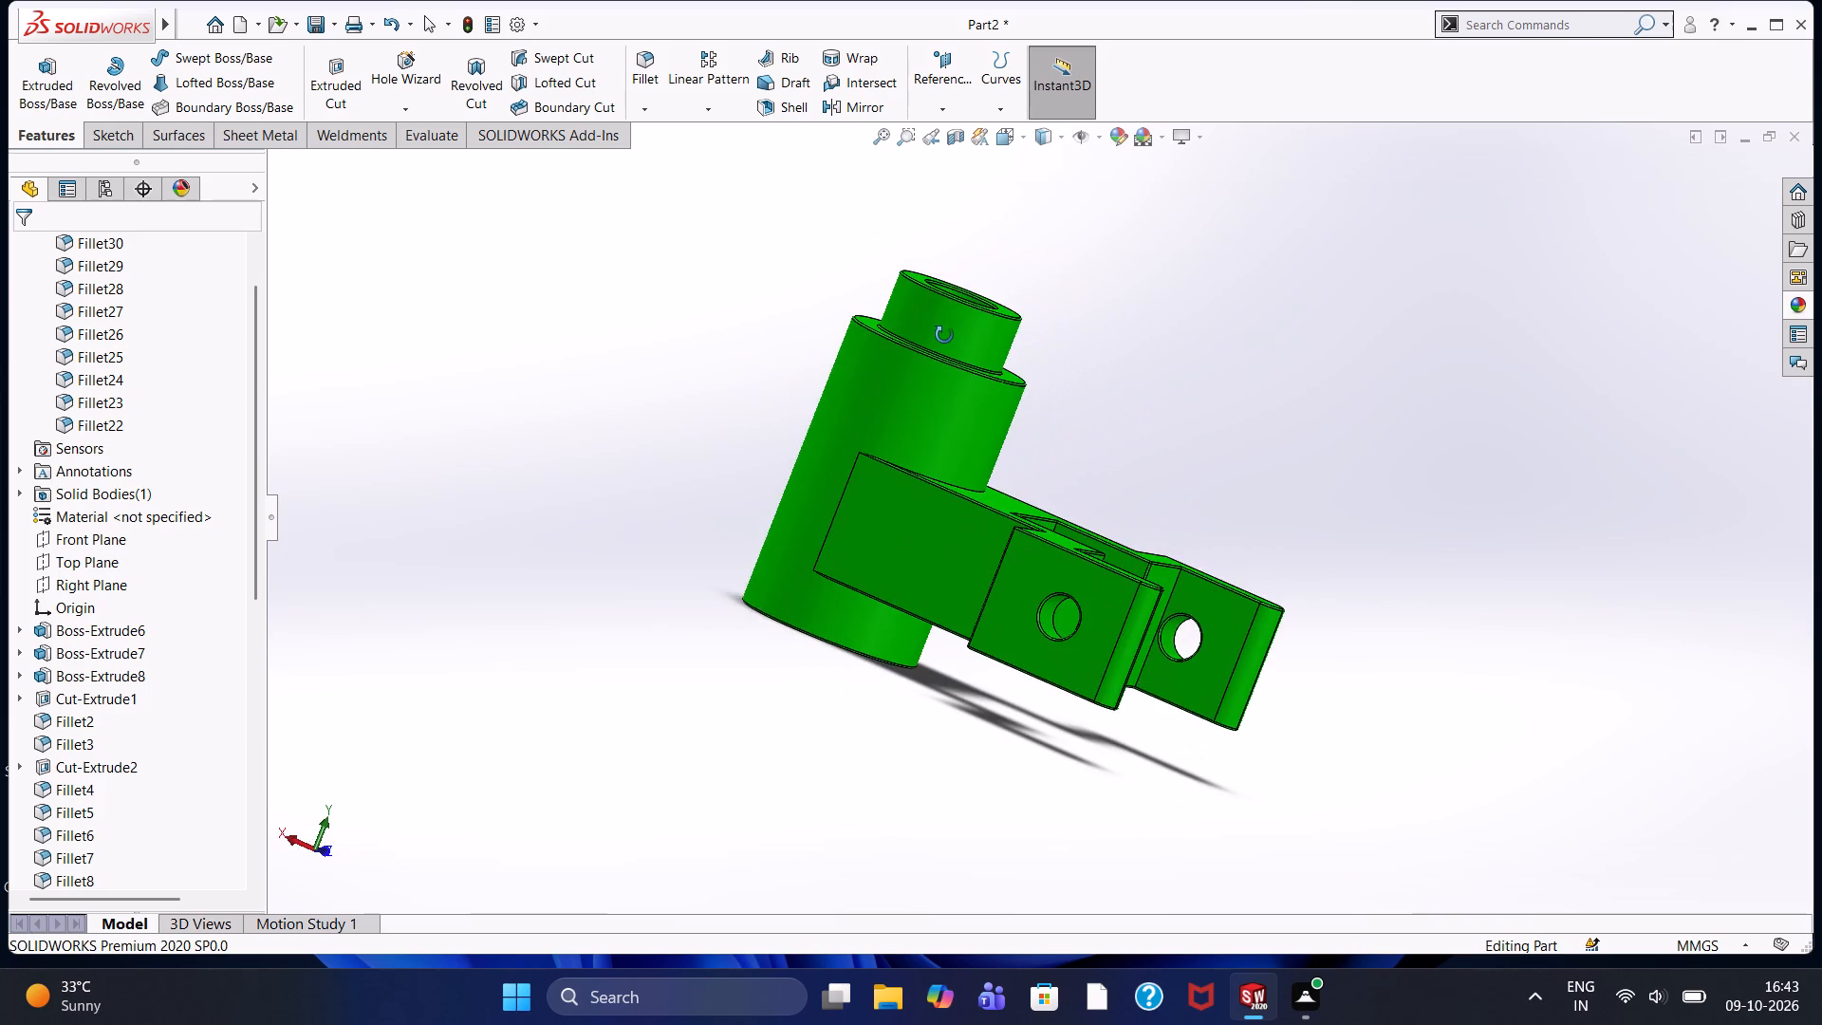
middle_click_drag(944, 335, 890, 365)
scroll(928, 321, "down", 2)
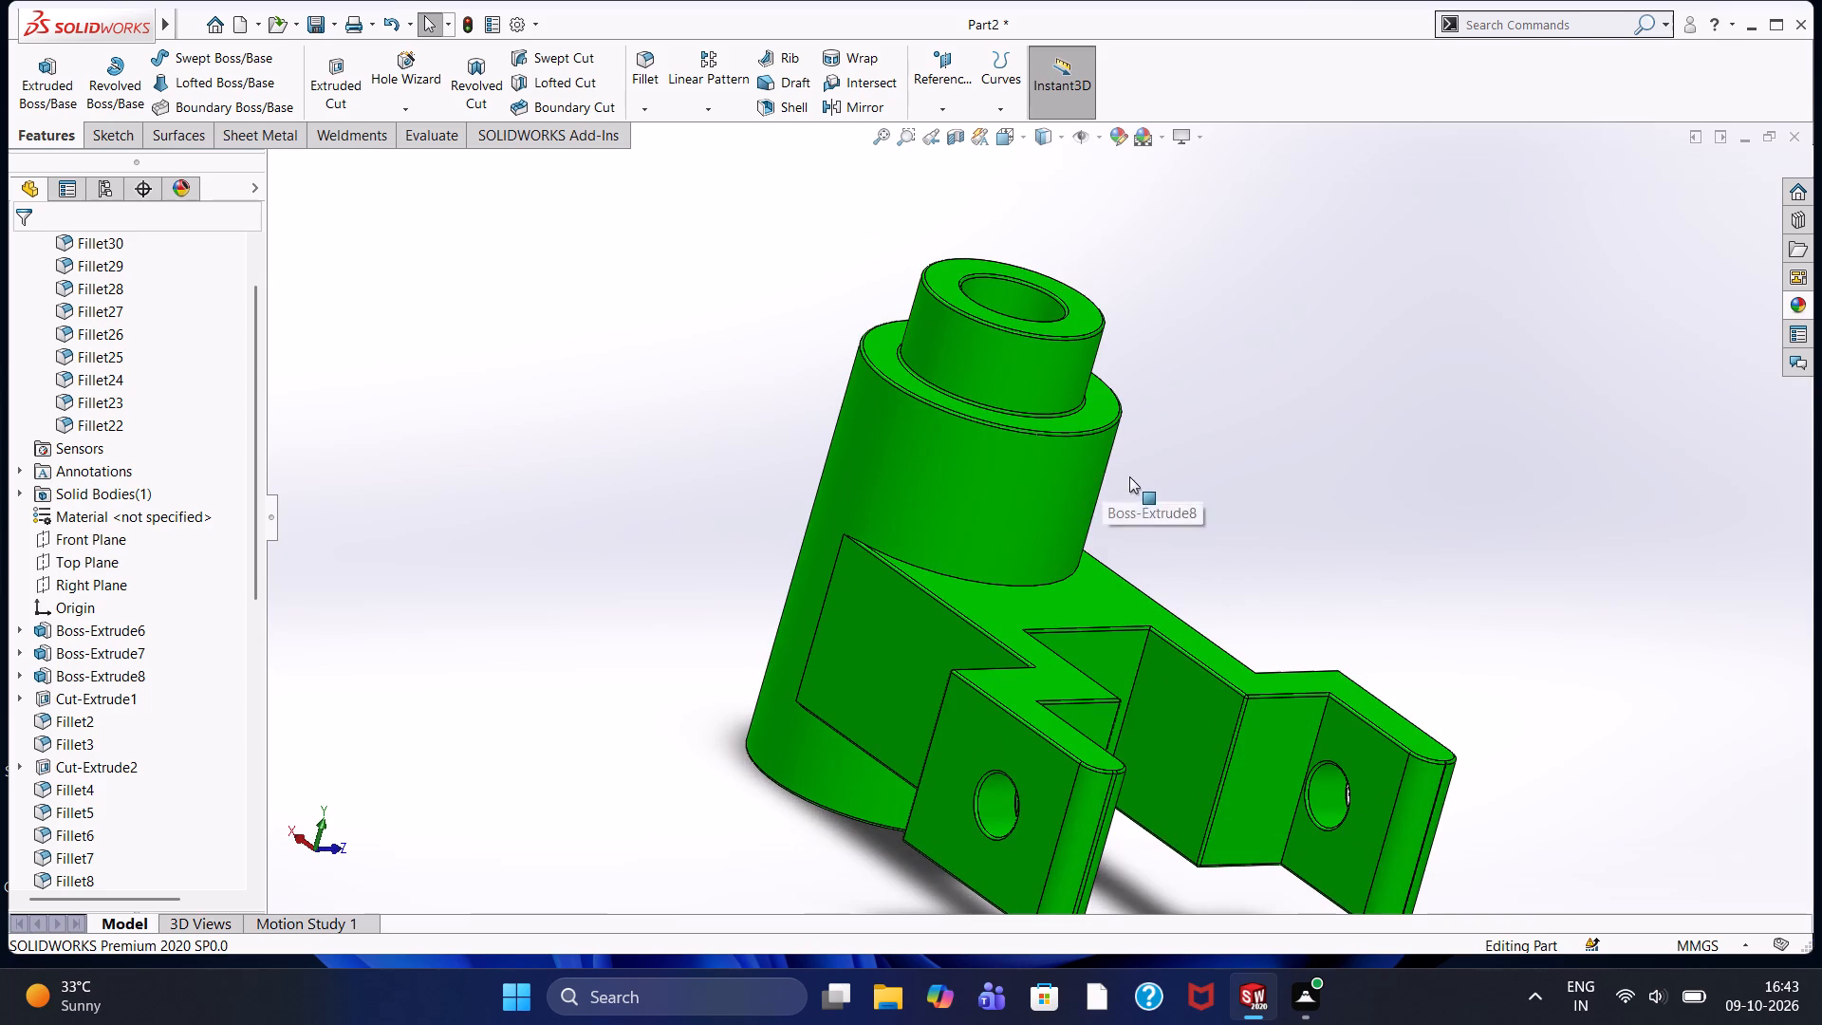
middle_click_drag(1235, 523, 1177, 538)
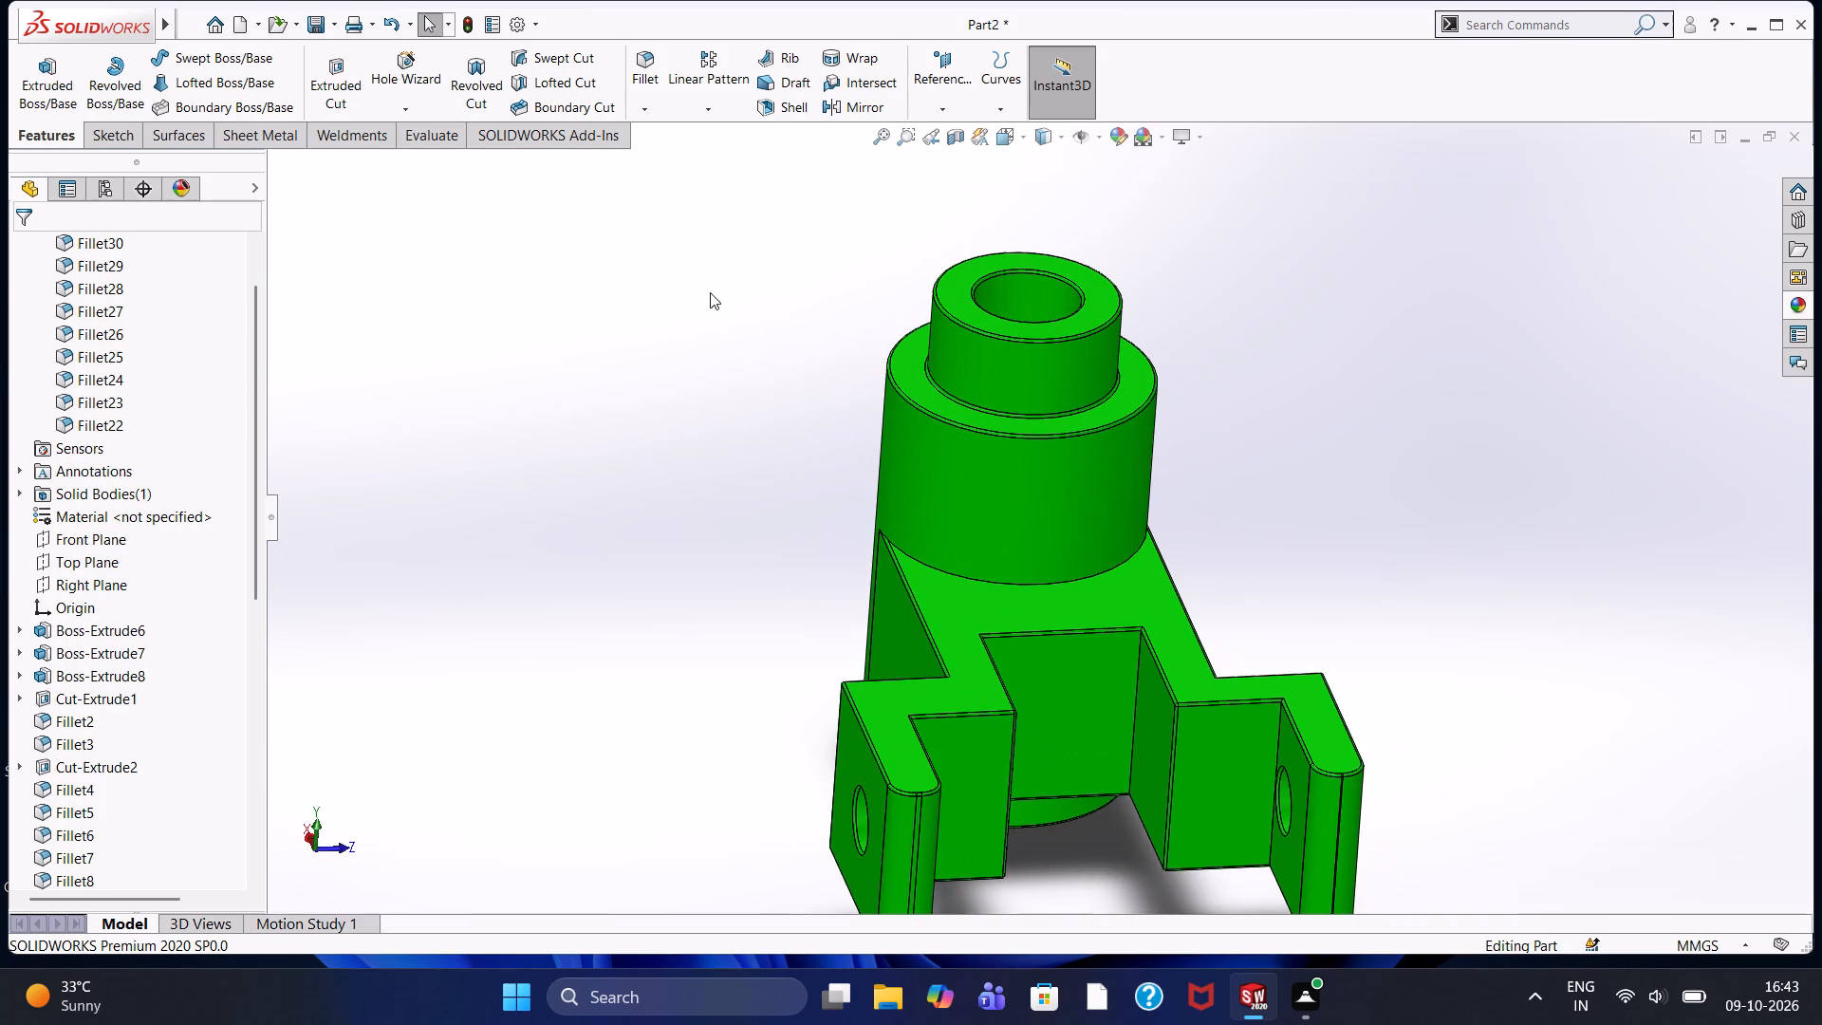
Fillet the curved edge where the large cylinder meets the arm's upper face with a 0.5 mm radius.
left_click(626, 55)
left_click(636, 67)
scroll(982, 447, "down", 3)
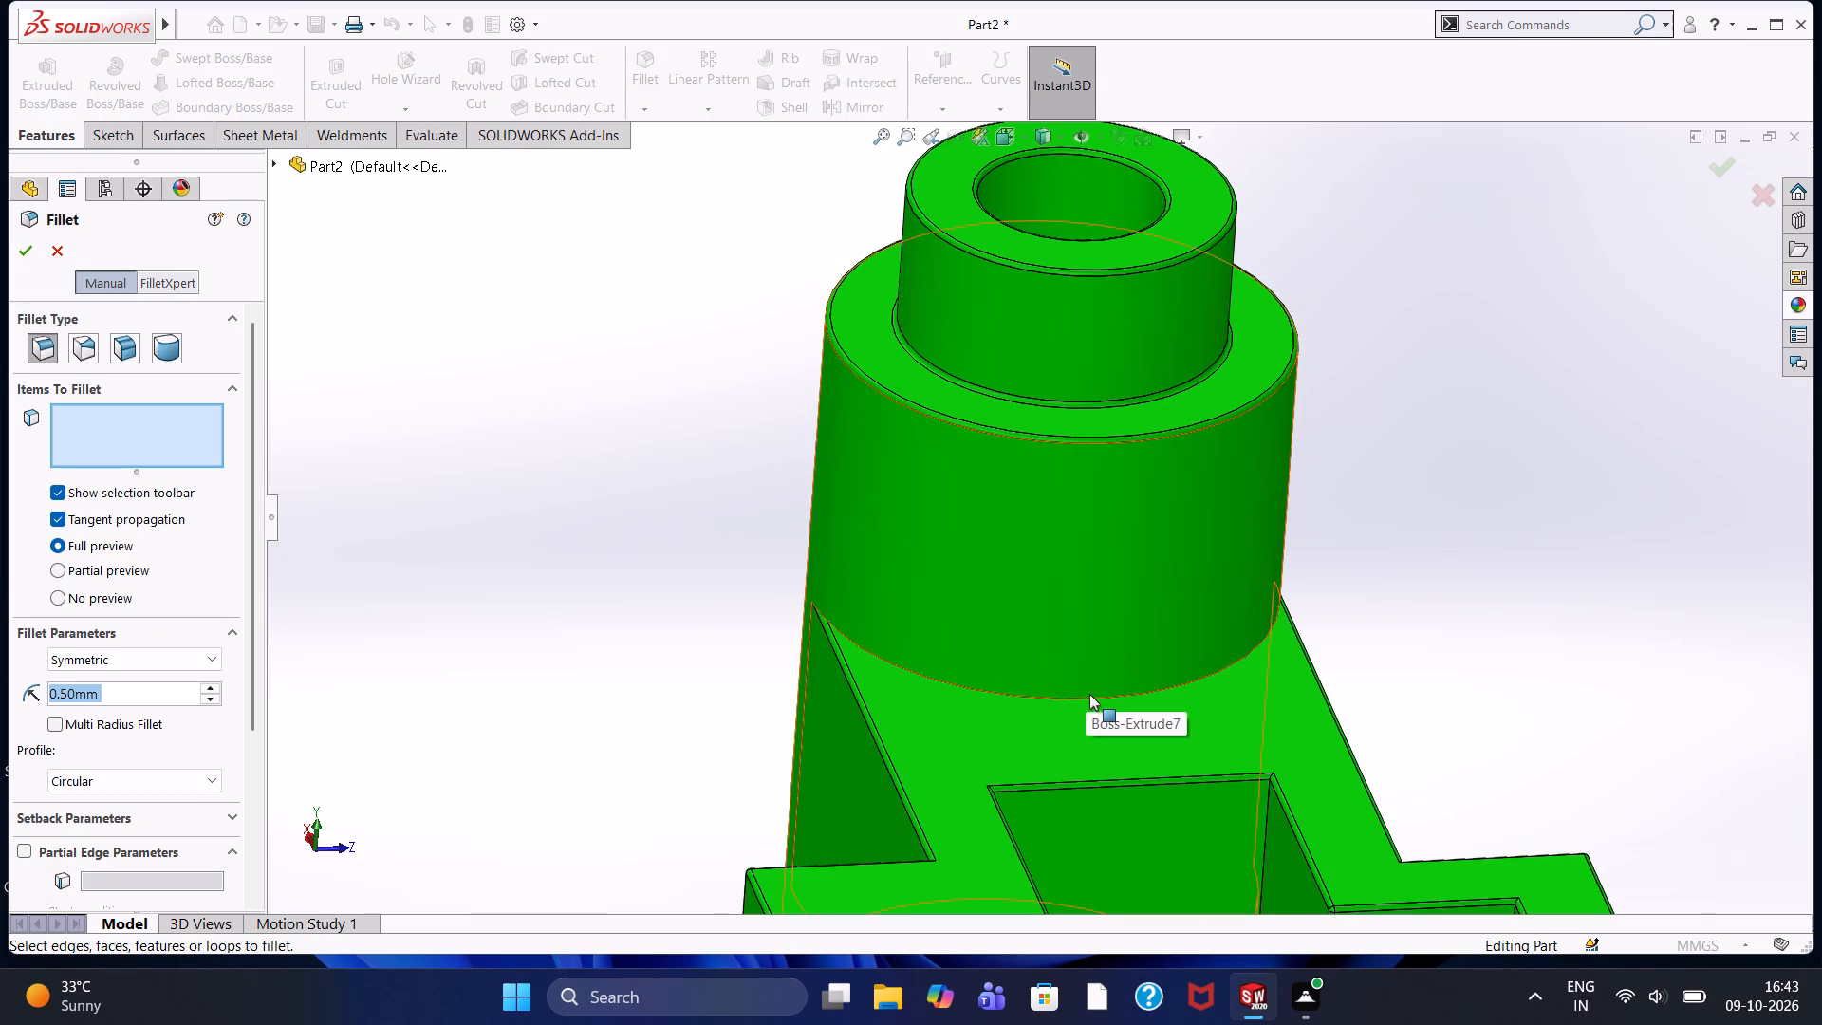
left_click(1090, 696)
right_click(1090, 696)
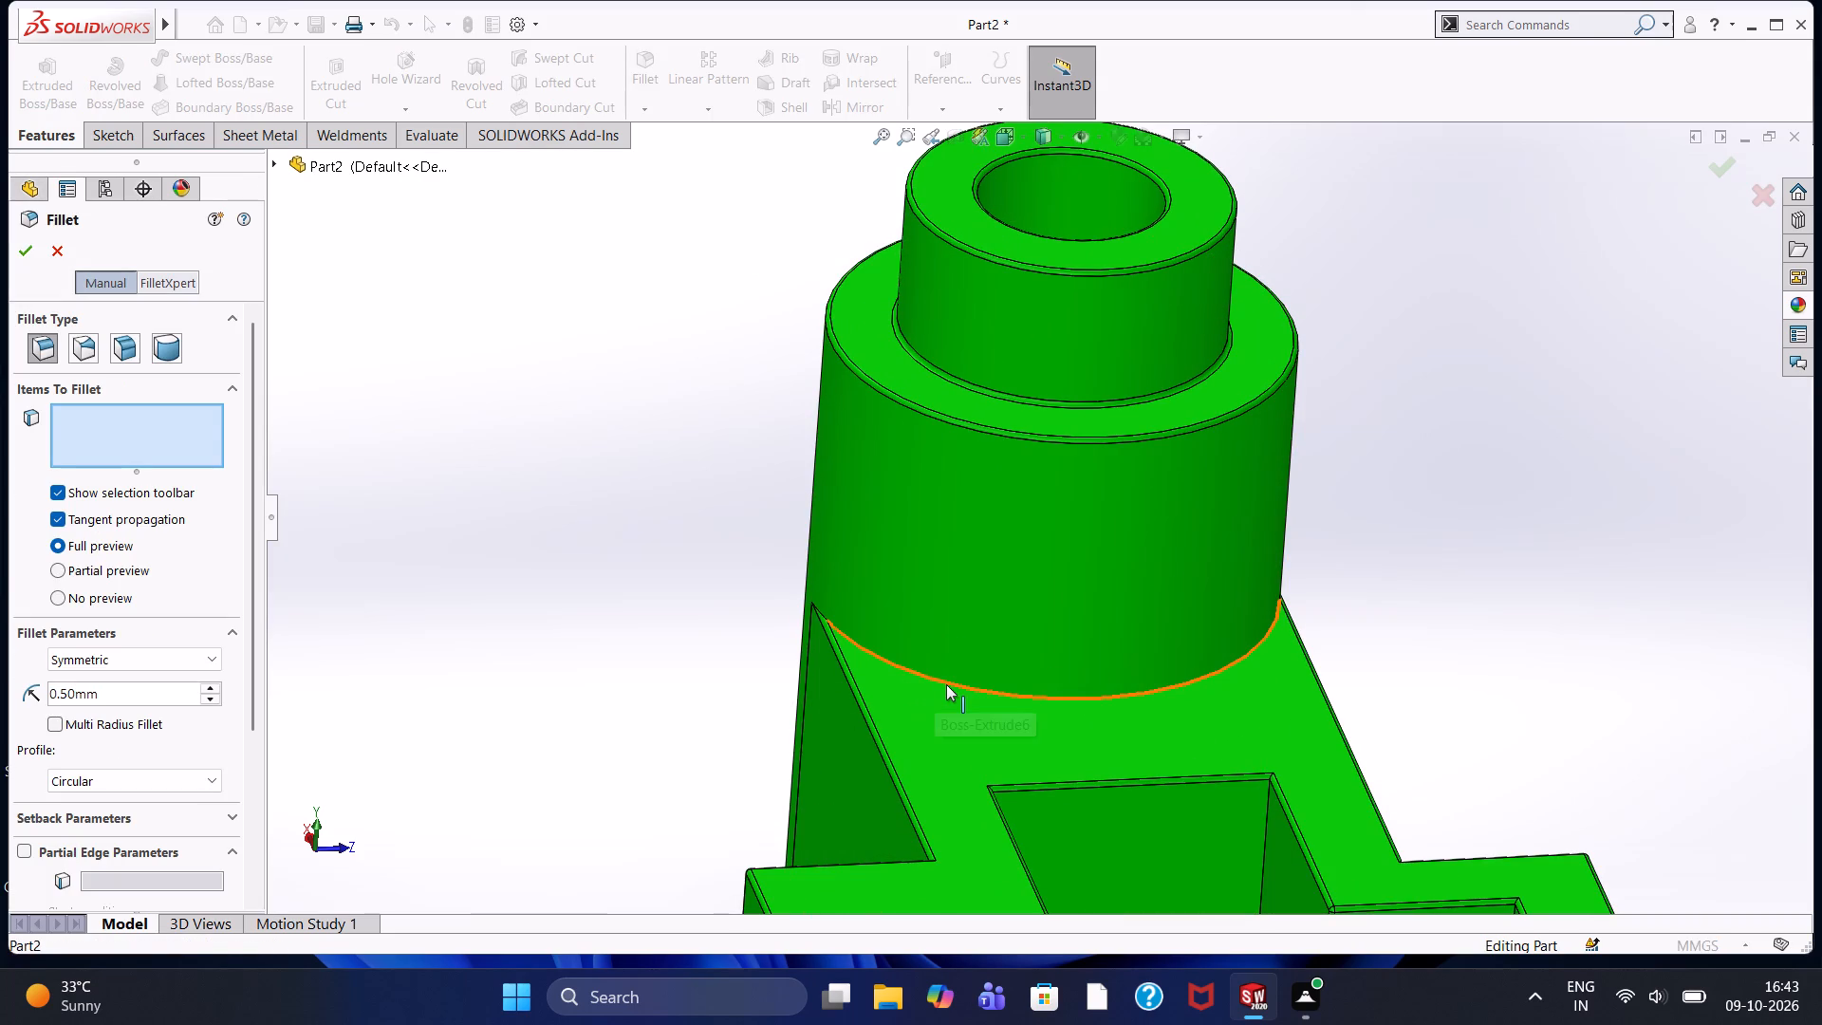
left_click(946, 684)
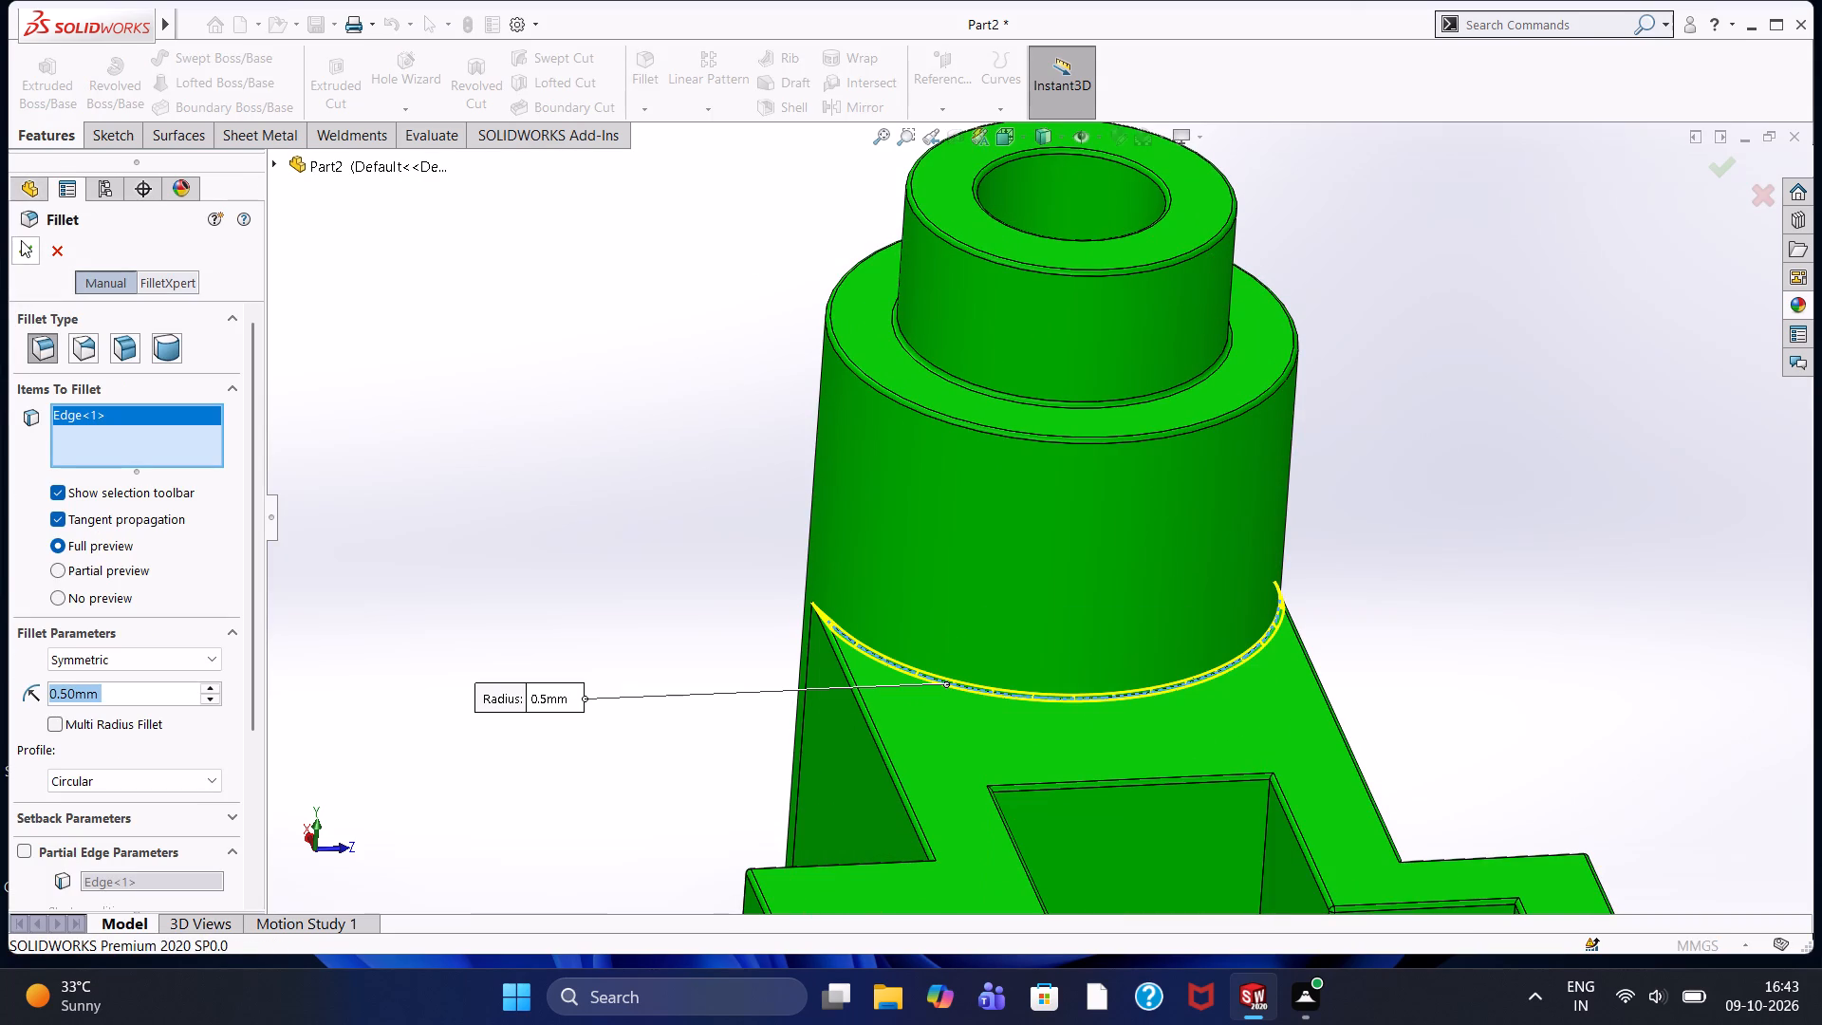
left_click(21, 240)
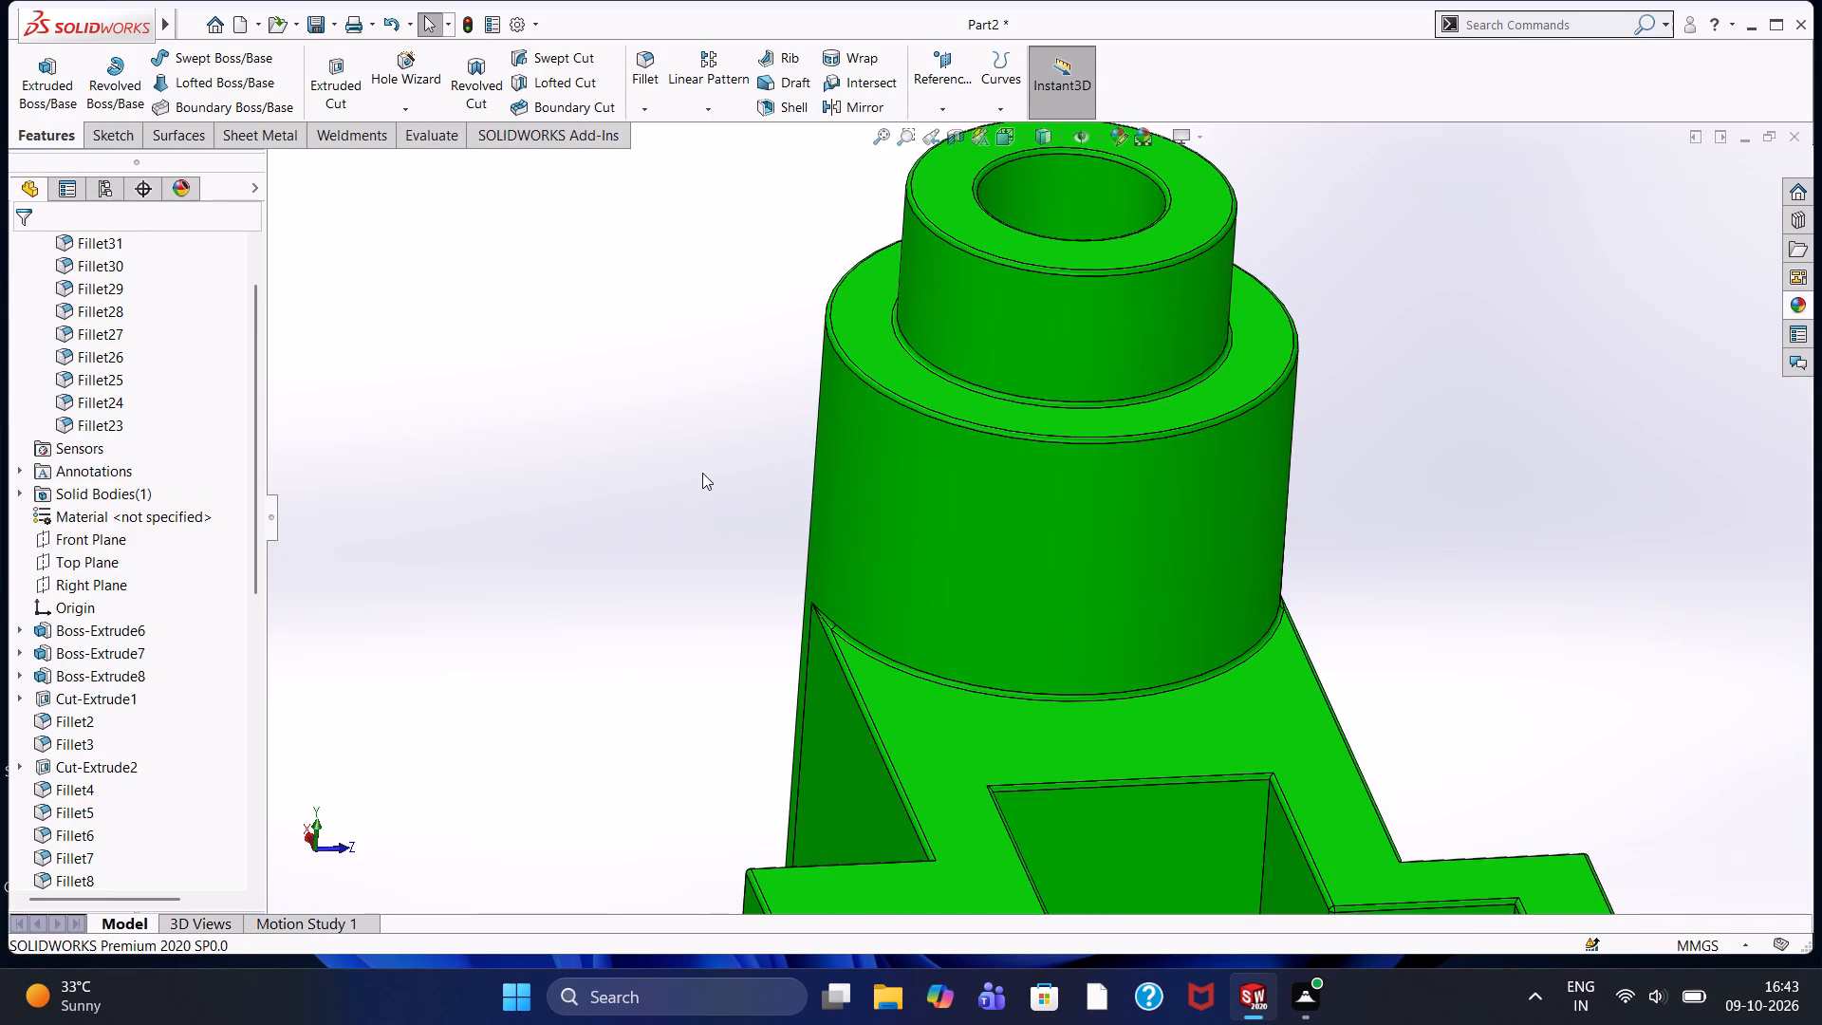
Fillet the curved edge where the large cylinder meets the arm's underside with a 0.5 mm radius.
middle_click_drag(702, 473, 806, 266)
scroll(973, 641, "up", 3)
scroll(1047, 792, "down", 2)
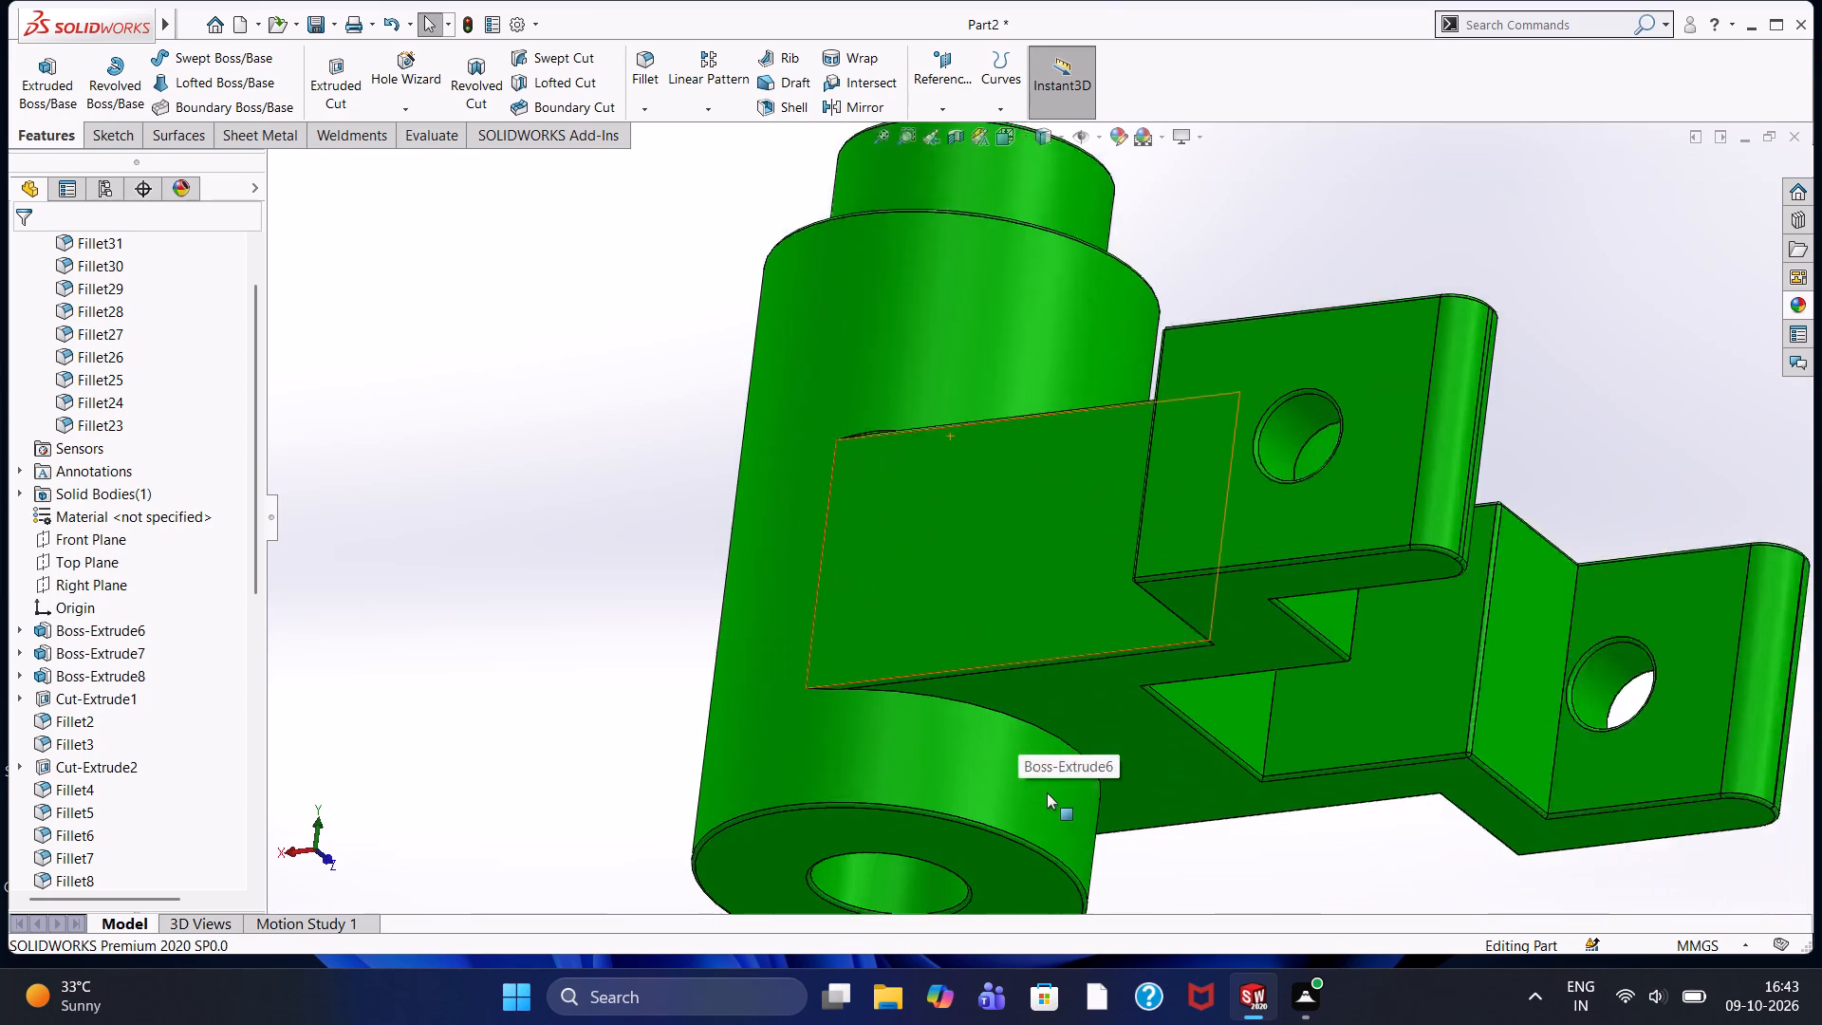
scroll(1047, 792, "down", 3)
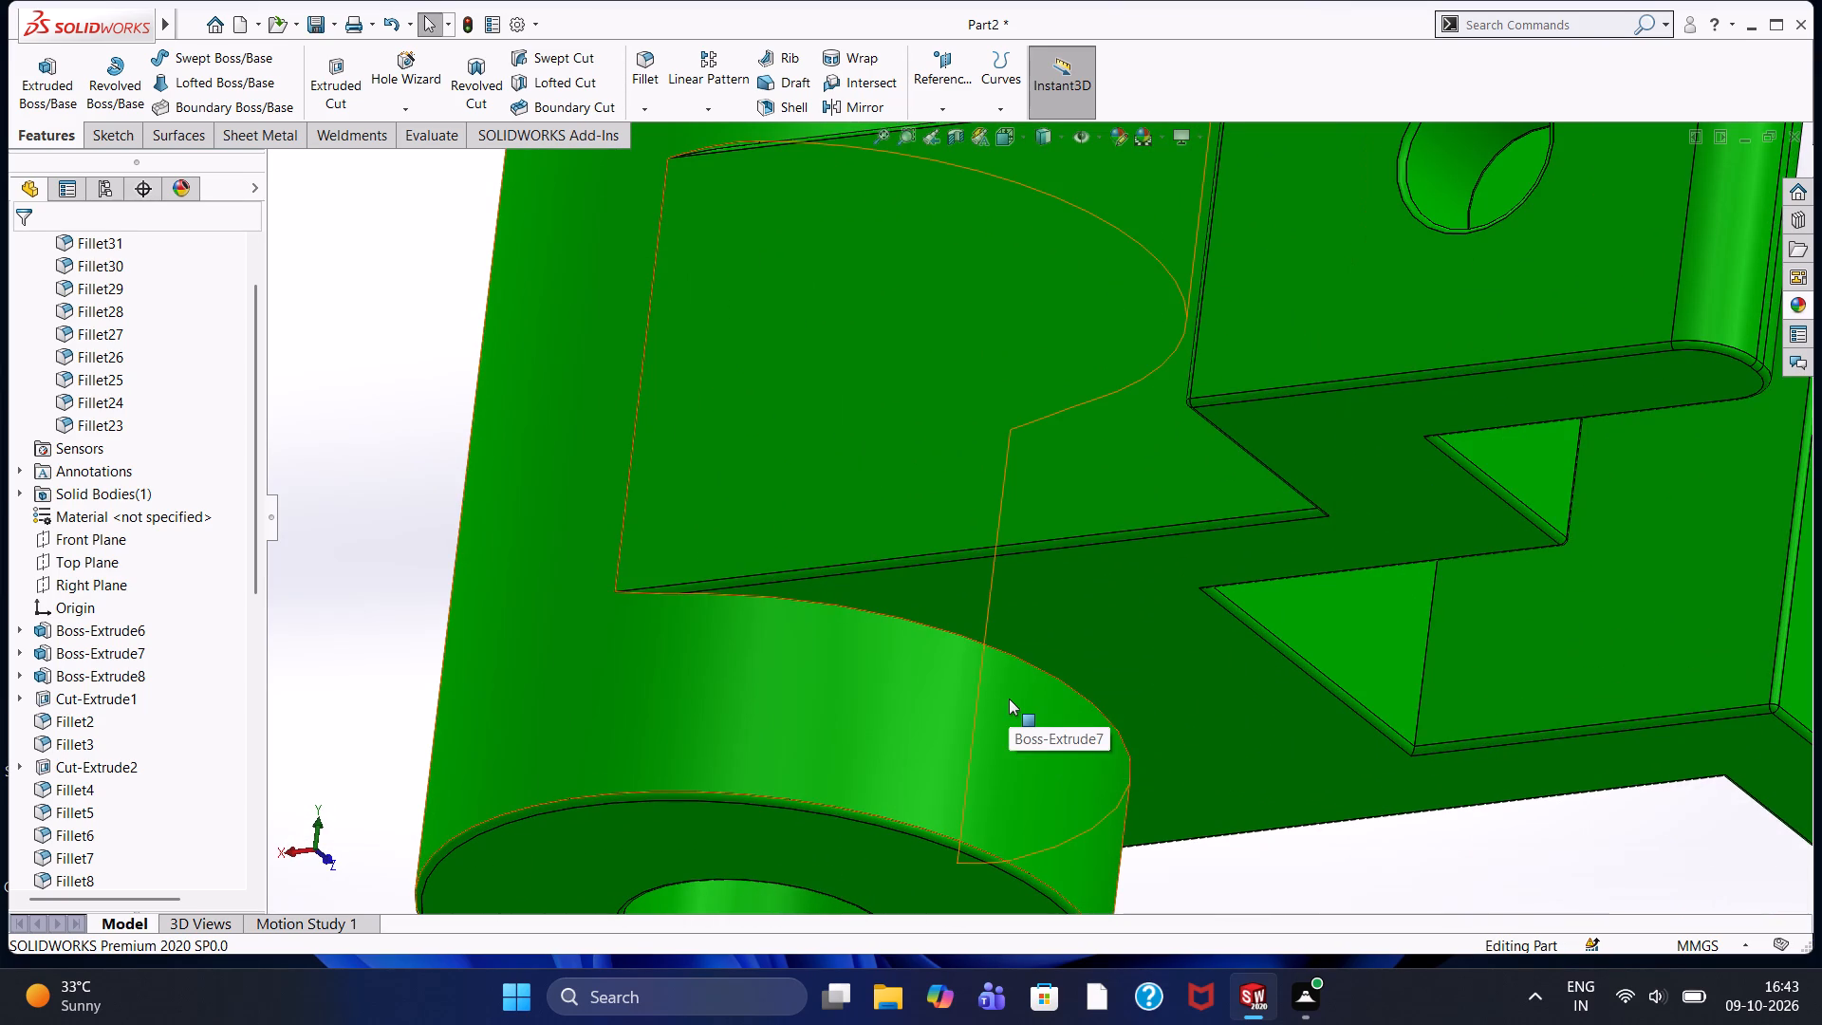
double_click(650, 48)
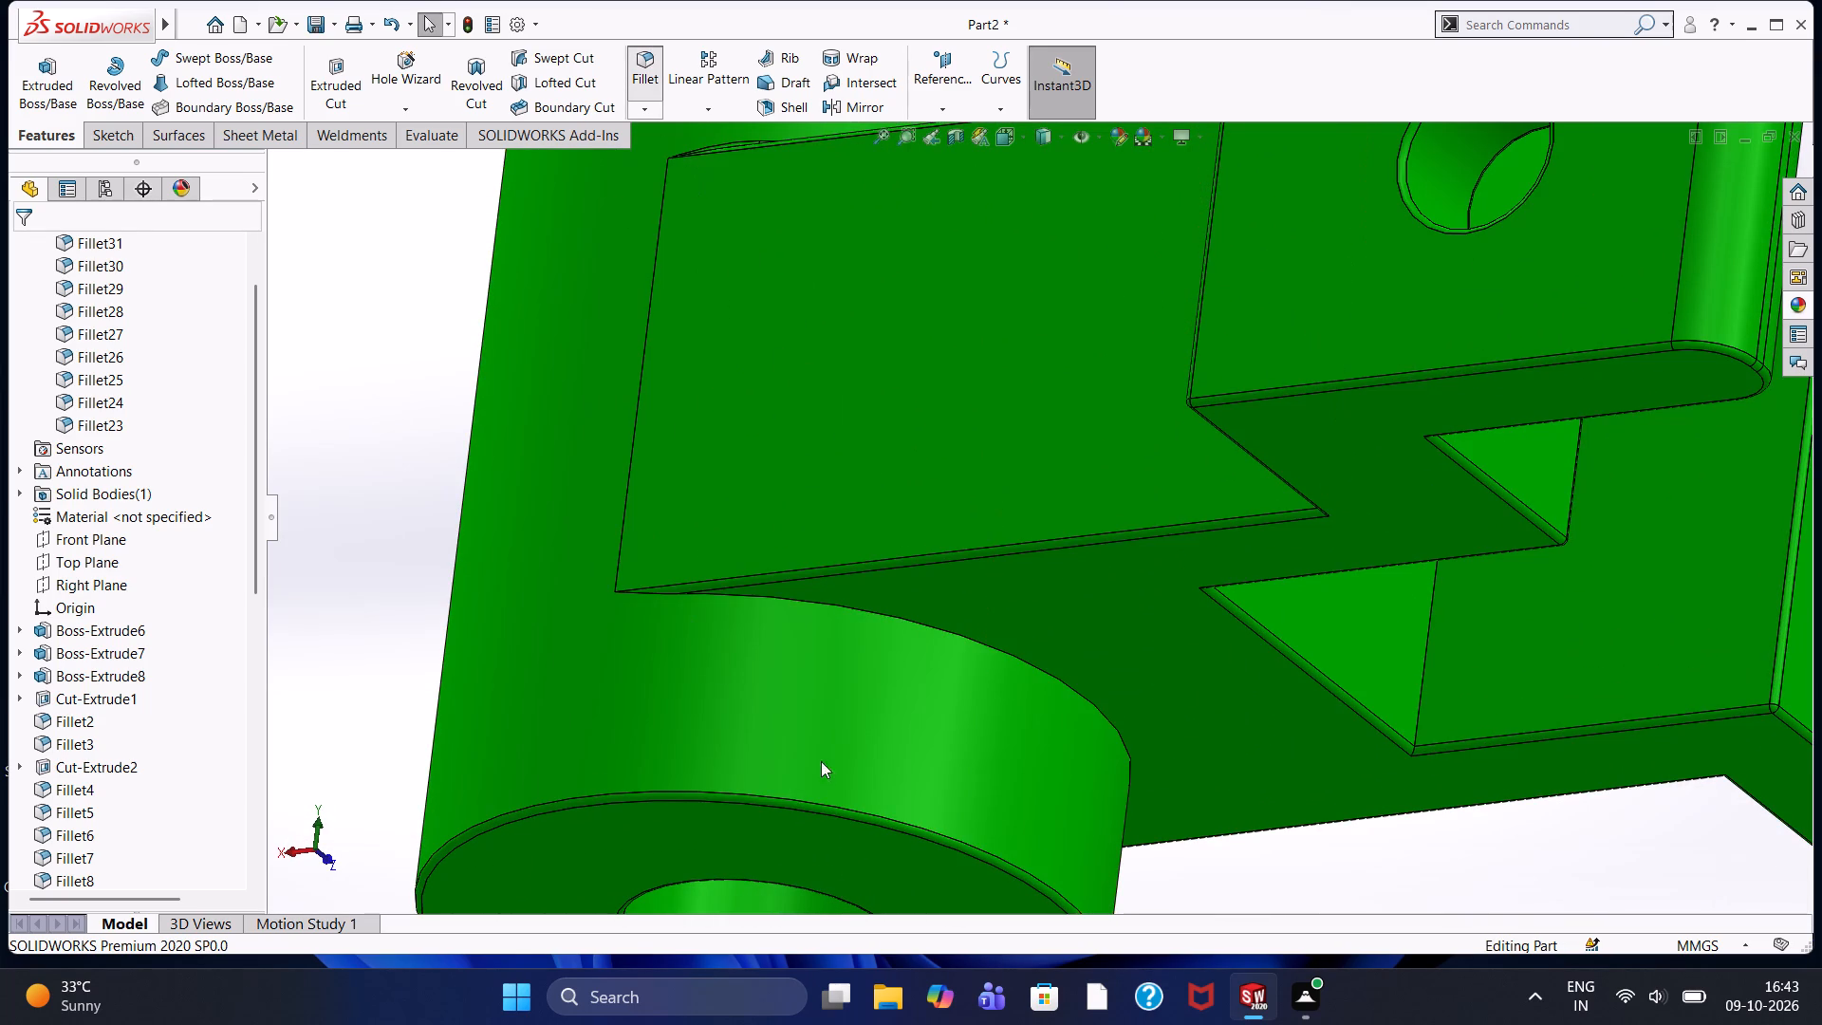
left_click(849, 606)
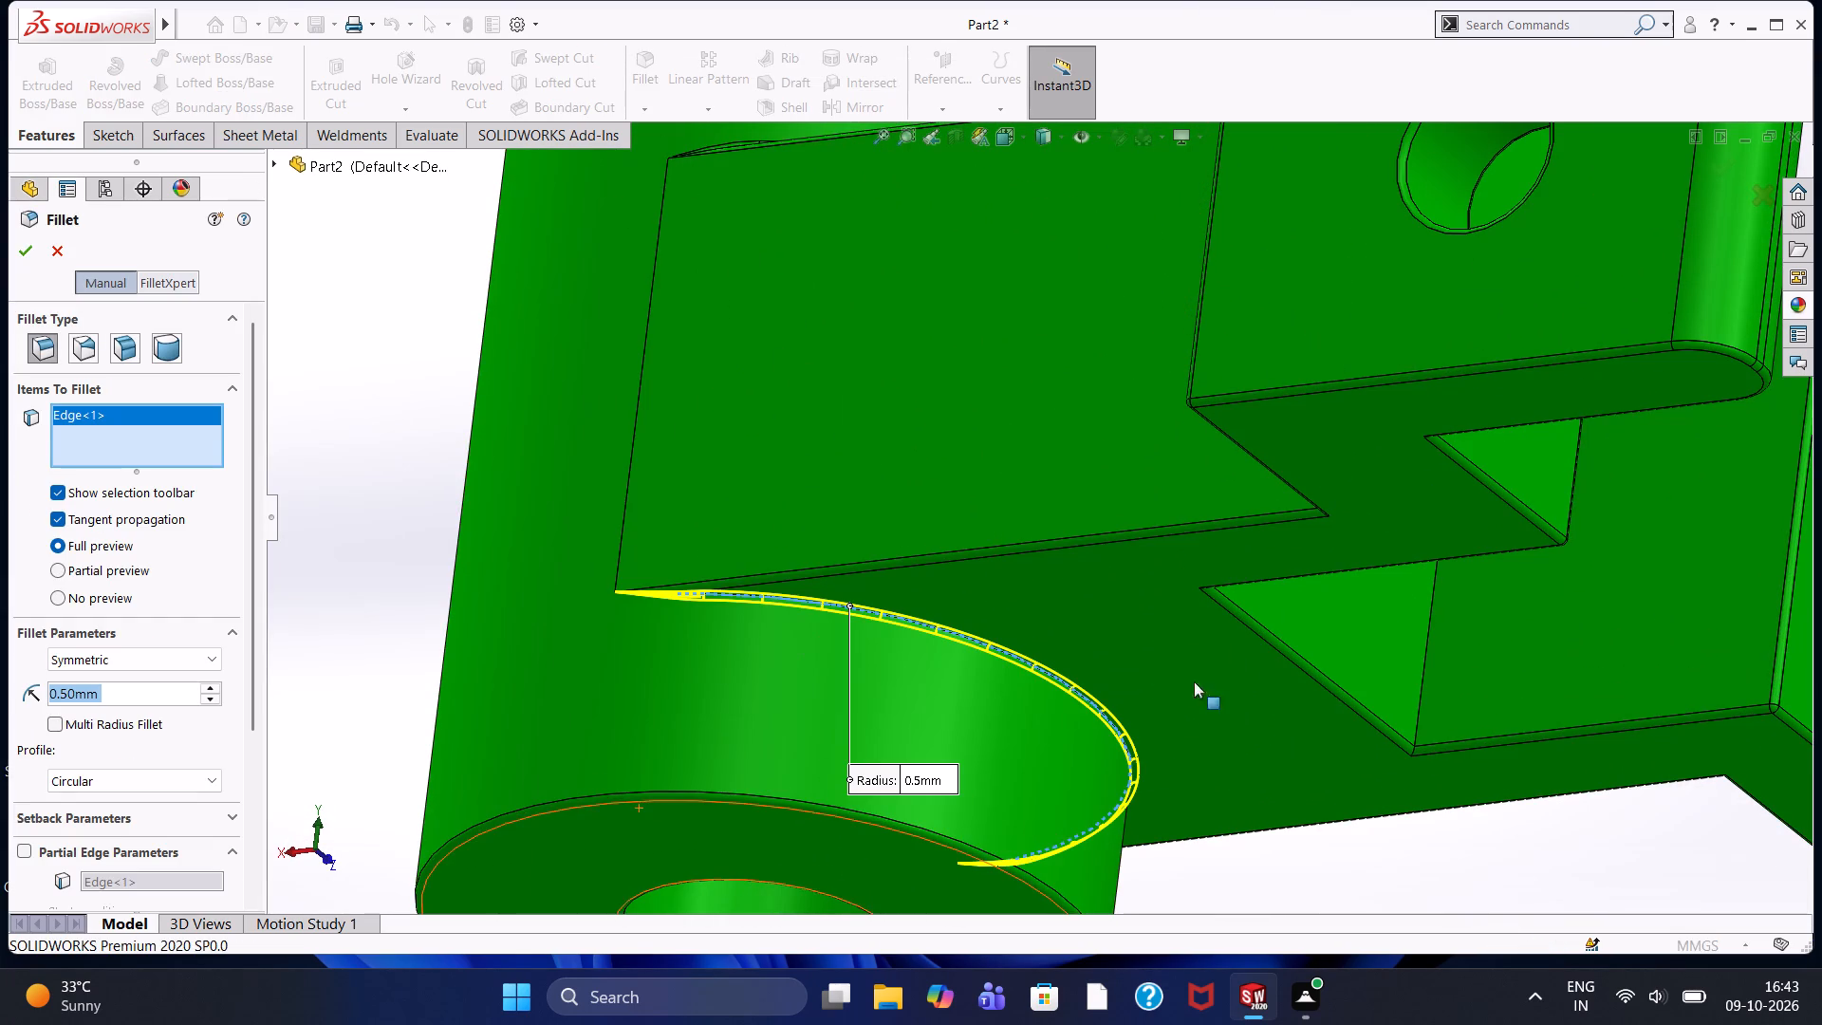
left_click(27, 248)
left_click(353, 386)
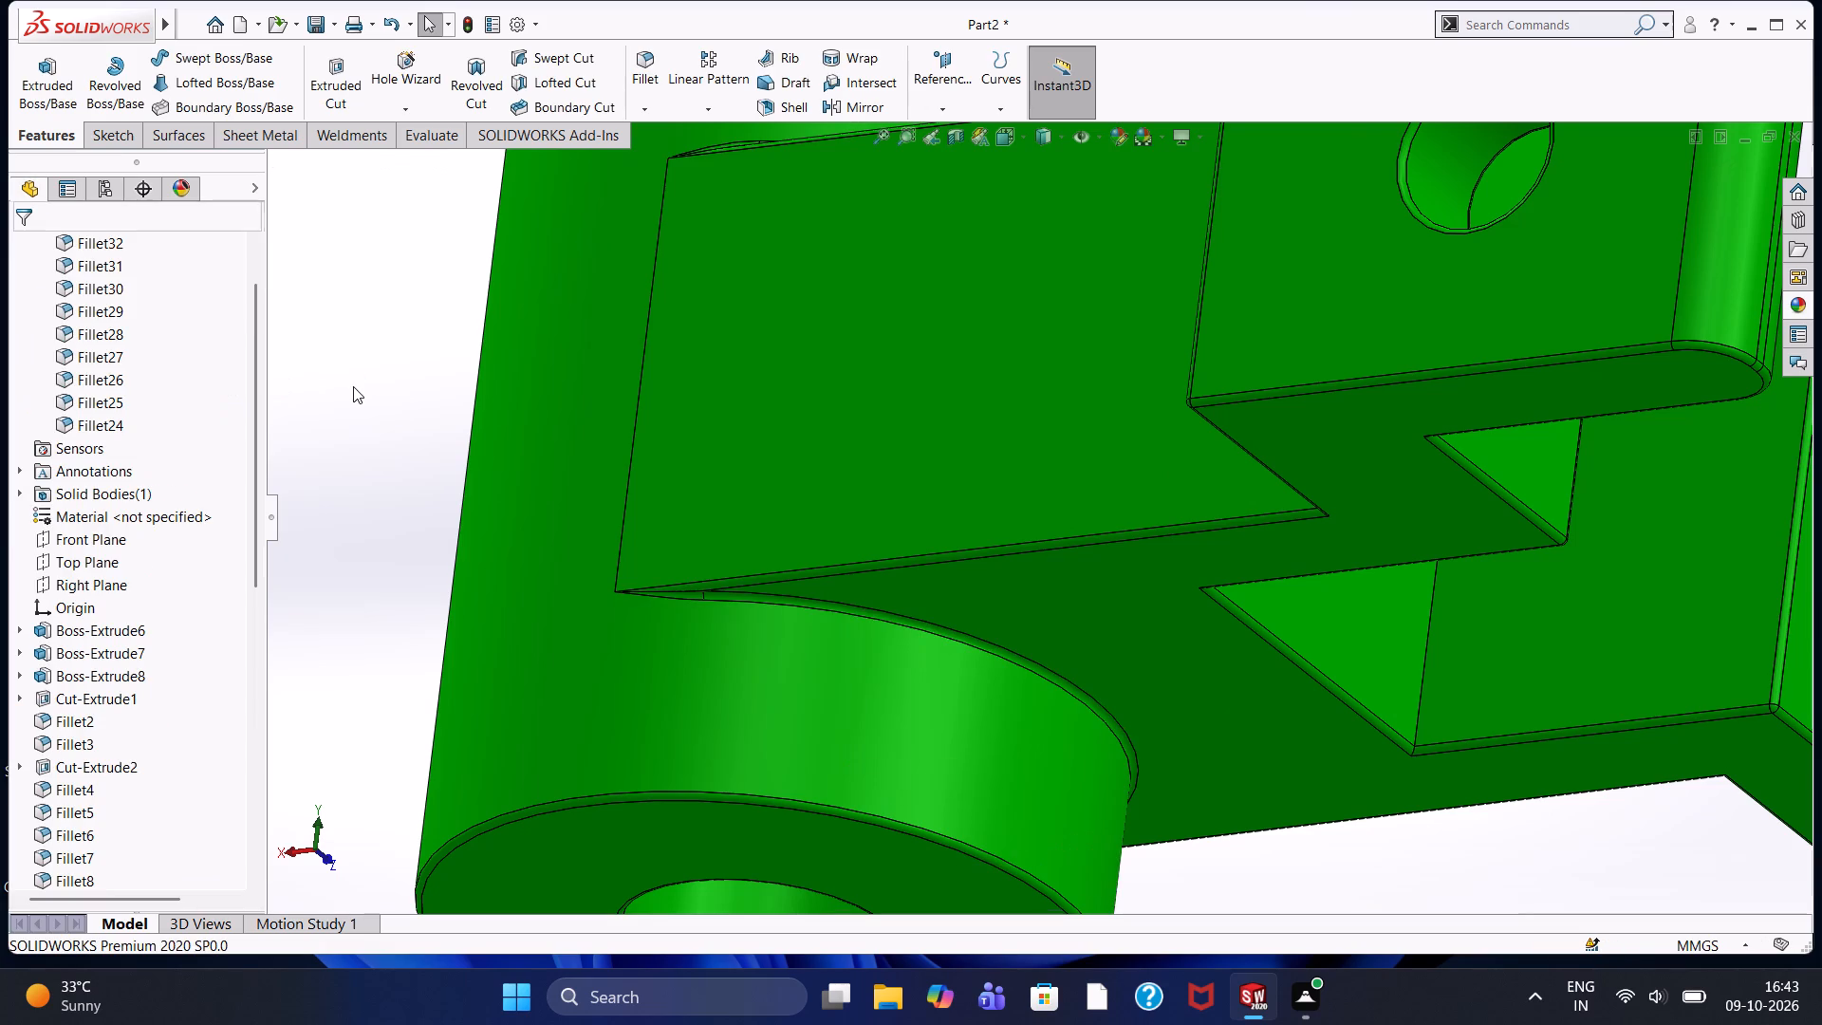
Check the filleted cylinder junction, the stepped boss and the fork's front faces on the whole bracket.
scroll(1001, 382, "up", 4)
scroll(1102, 327, "down", 3)
scroll(1102, 327, "up", 5)
middle_click_drag(1150, 278, 1072, 375)
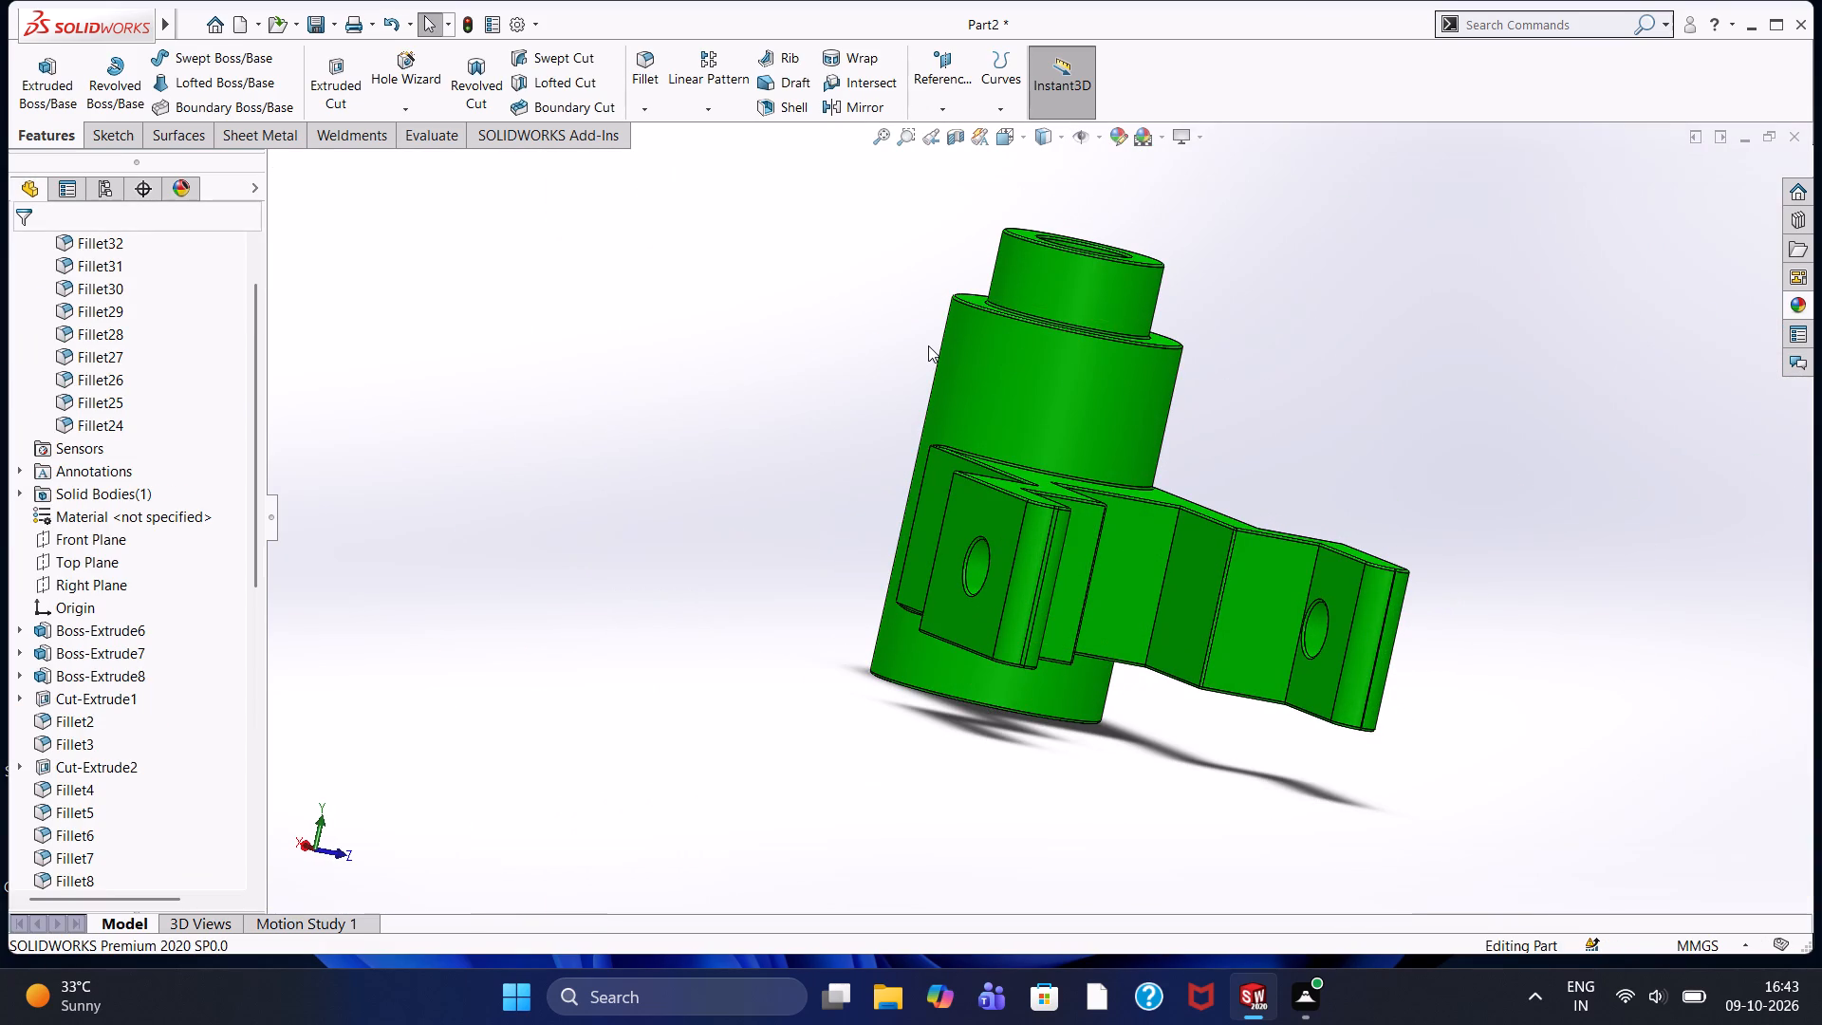
scroll(1102, 409, "up", 1)
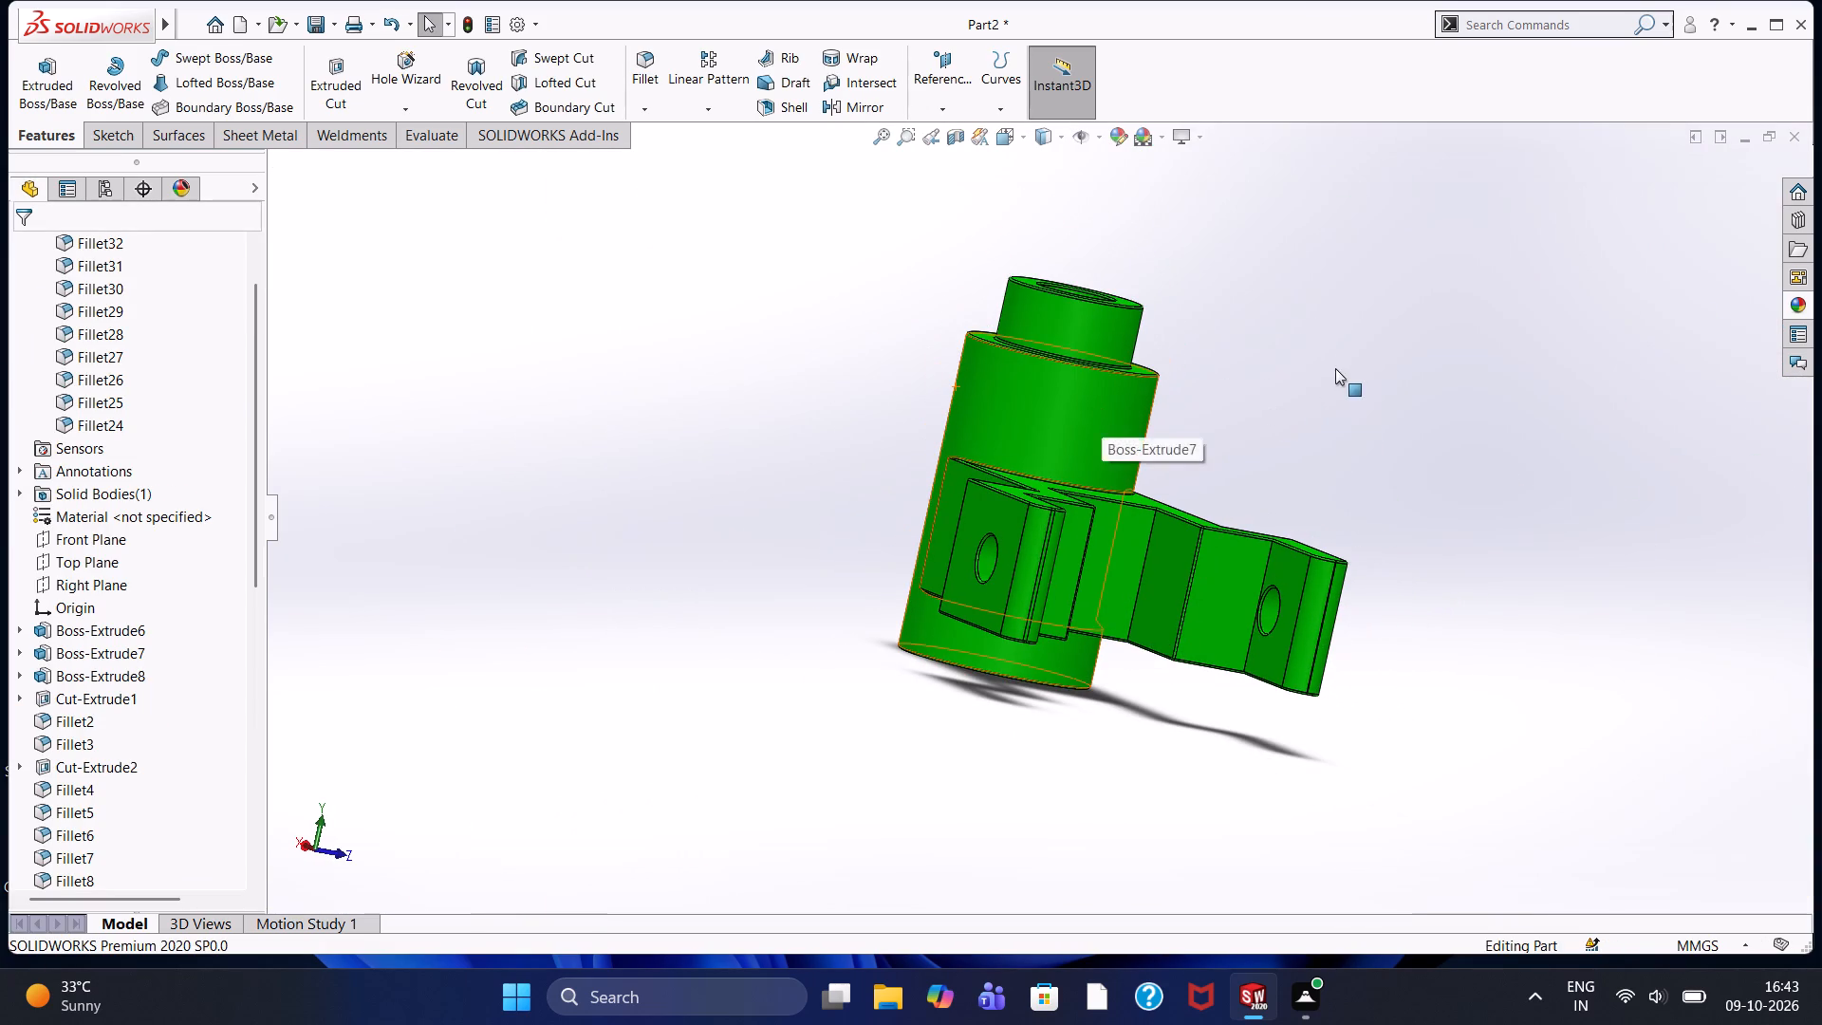
middle_click_drag(1335, 368, 1295, 379)
scroll(1228, 390, "down", 2)
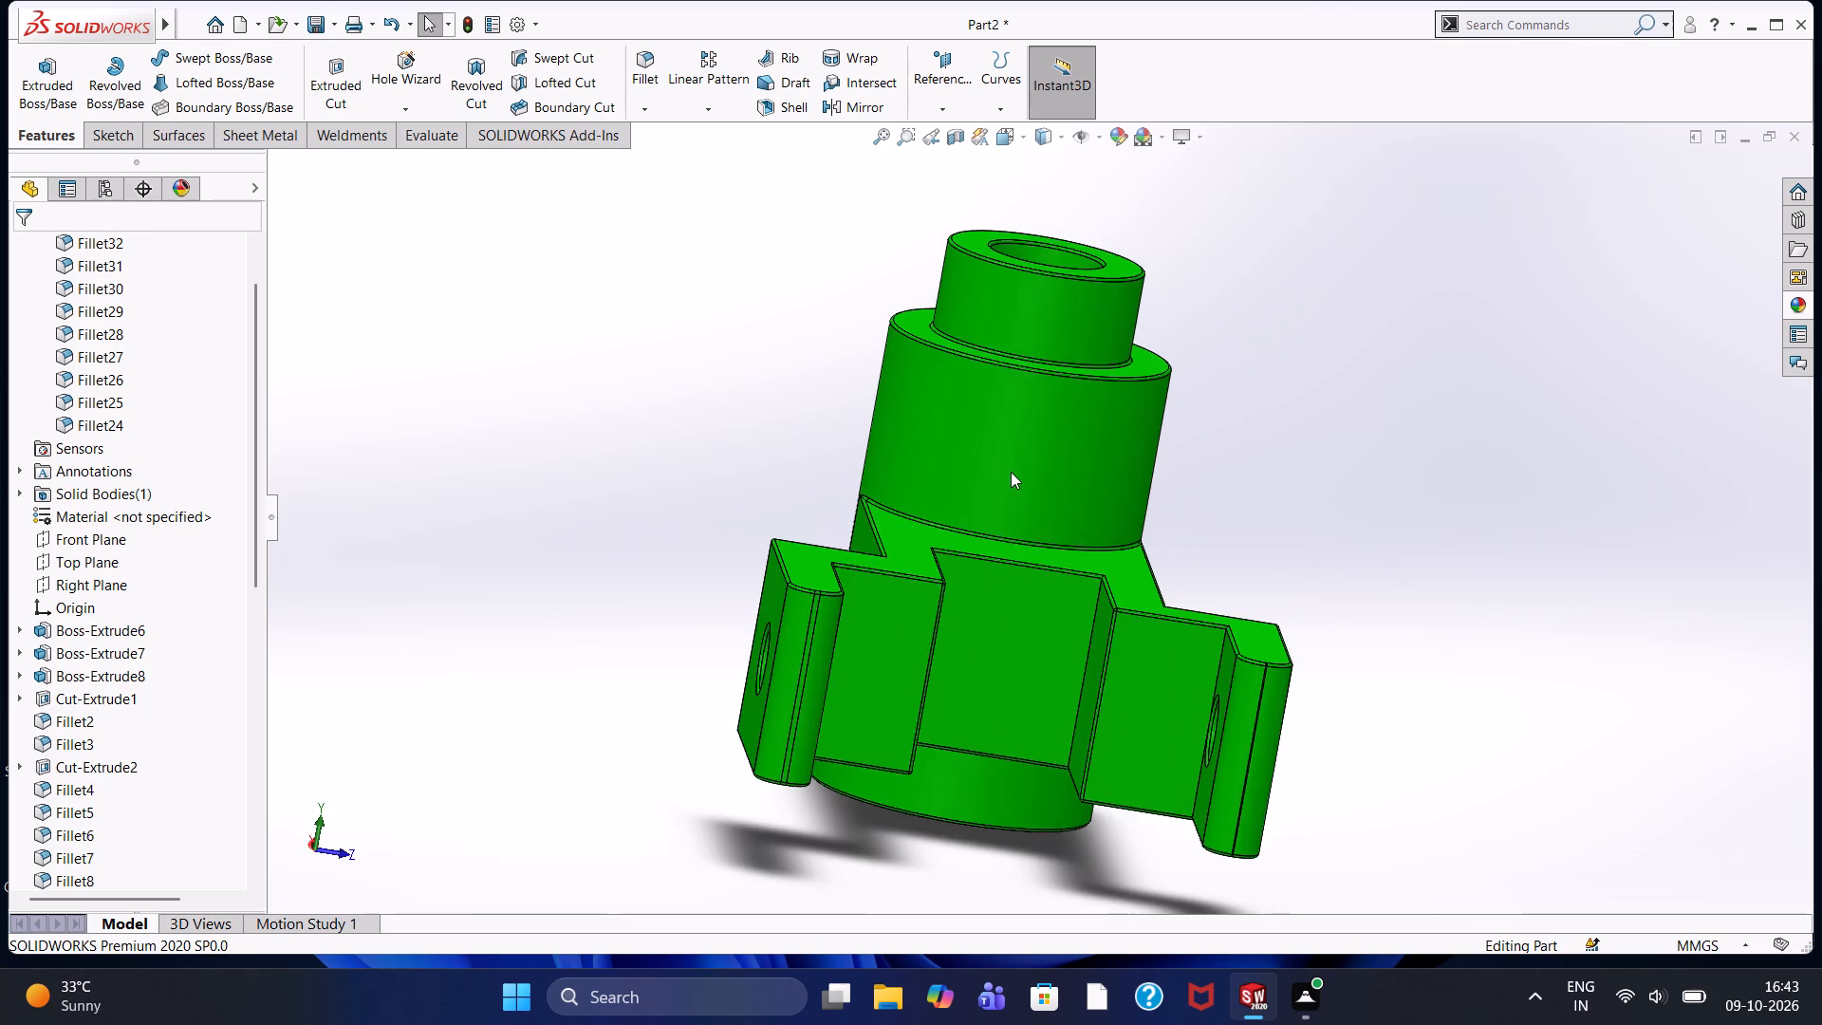
scroll(1011, 472, "down", 3)
scroll(1106, 474, "up", 2)
scroll(1209, 519, "up", 2)
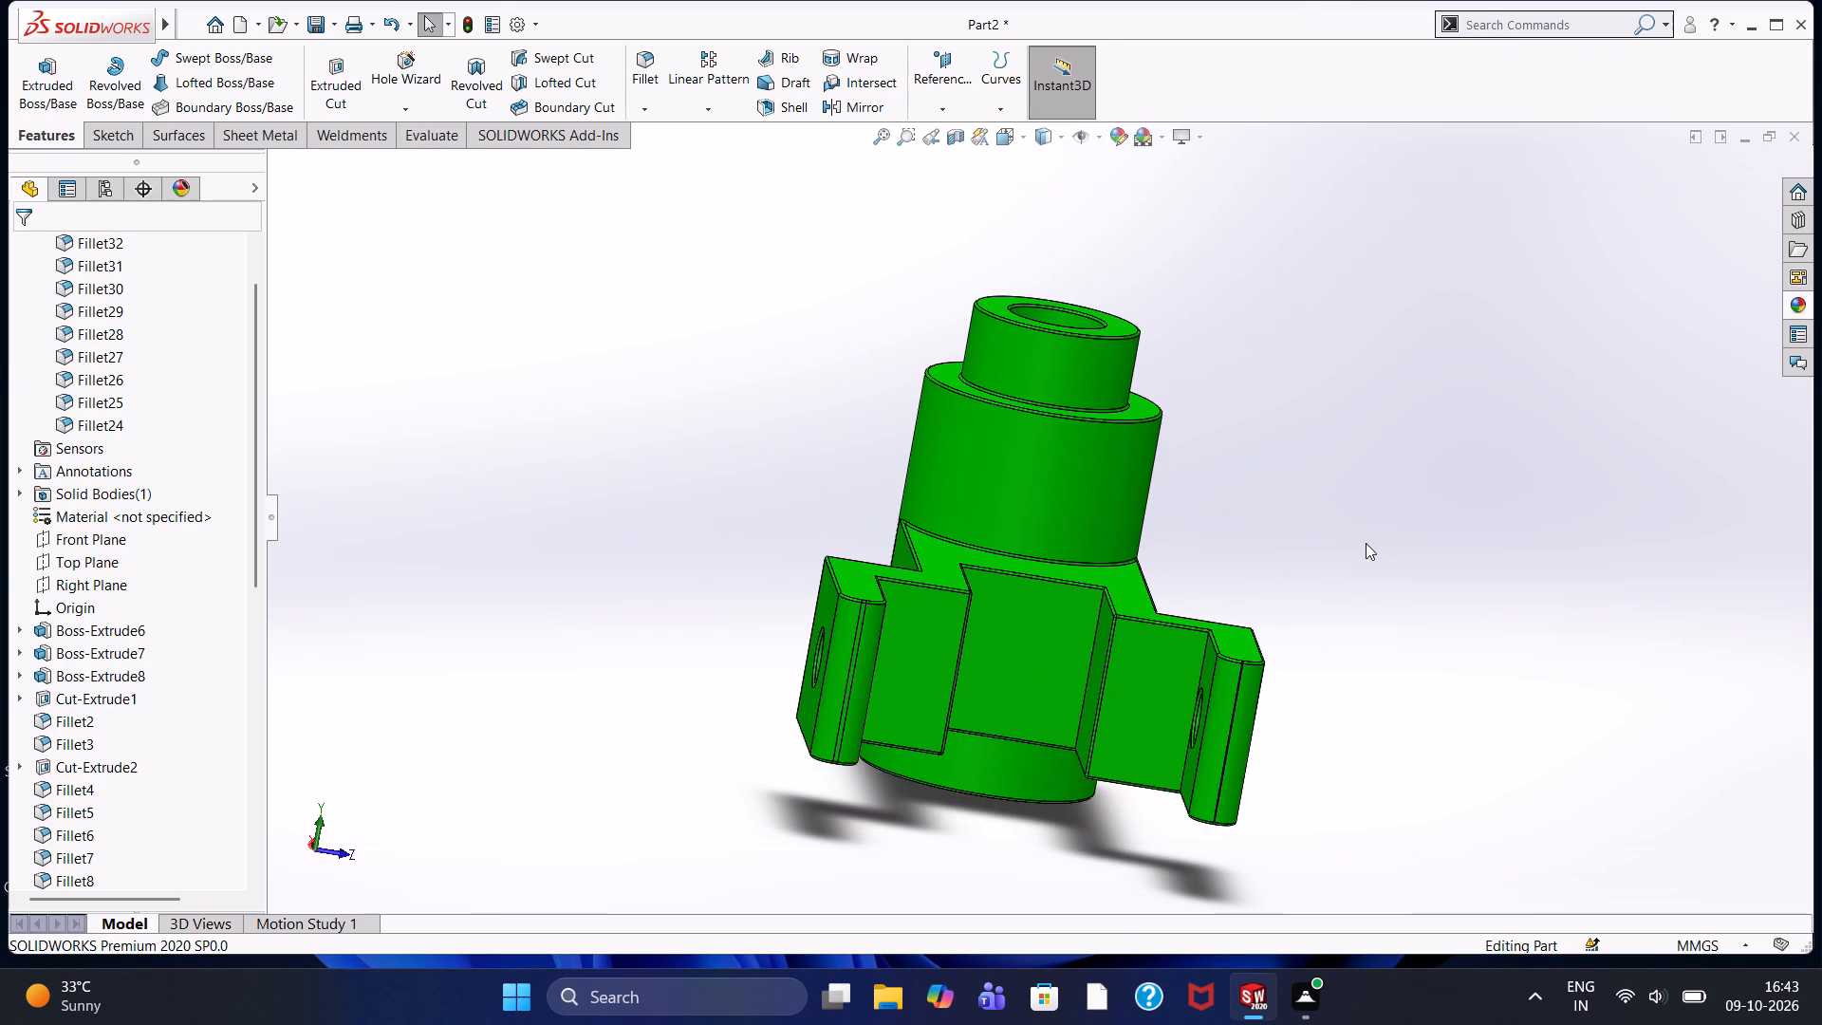
scroll(1005, 539, "up", 3)
scroll(1050, 617, "up", 2)
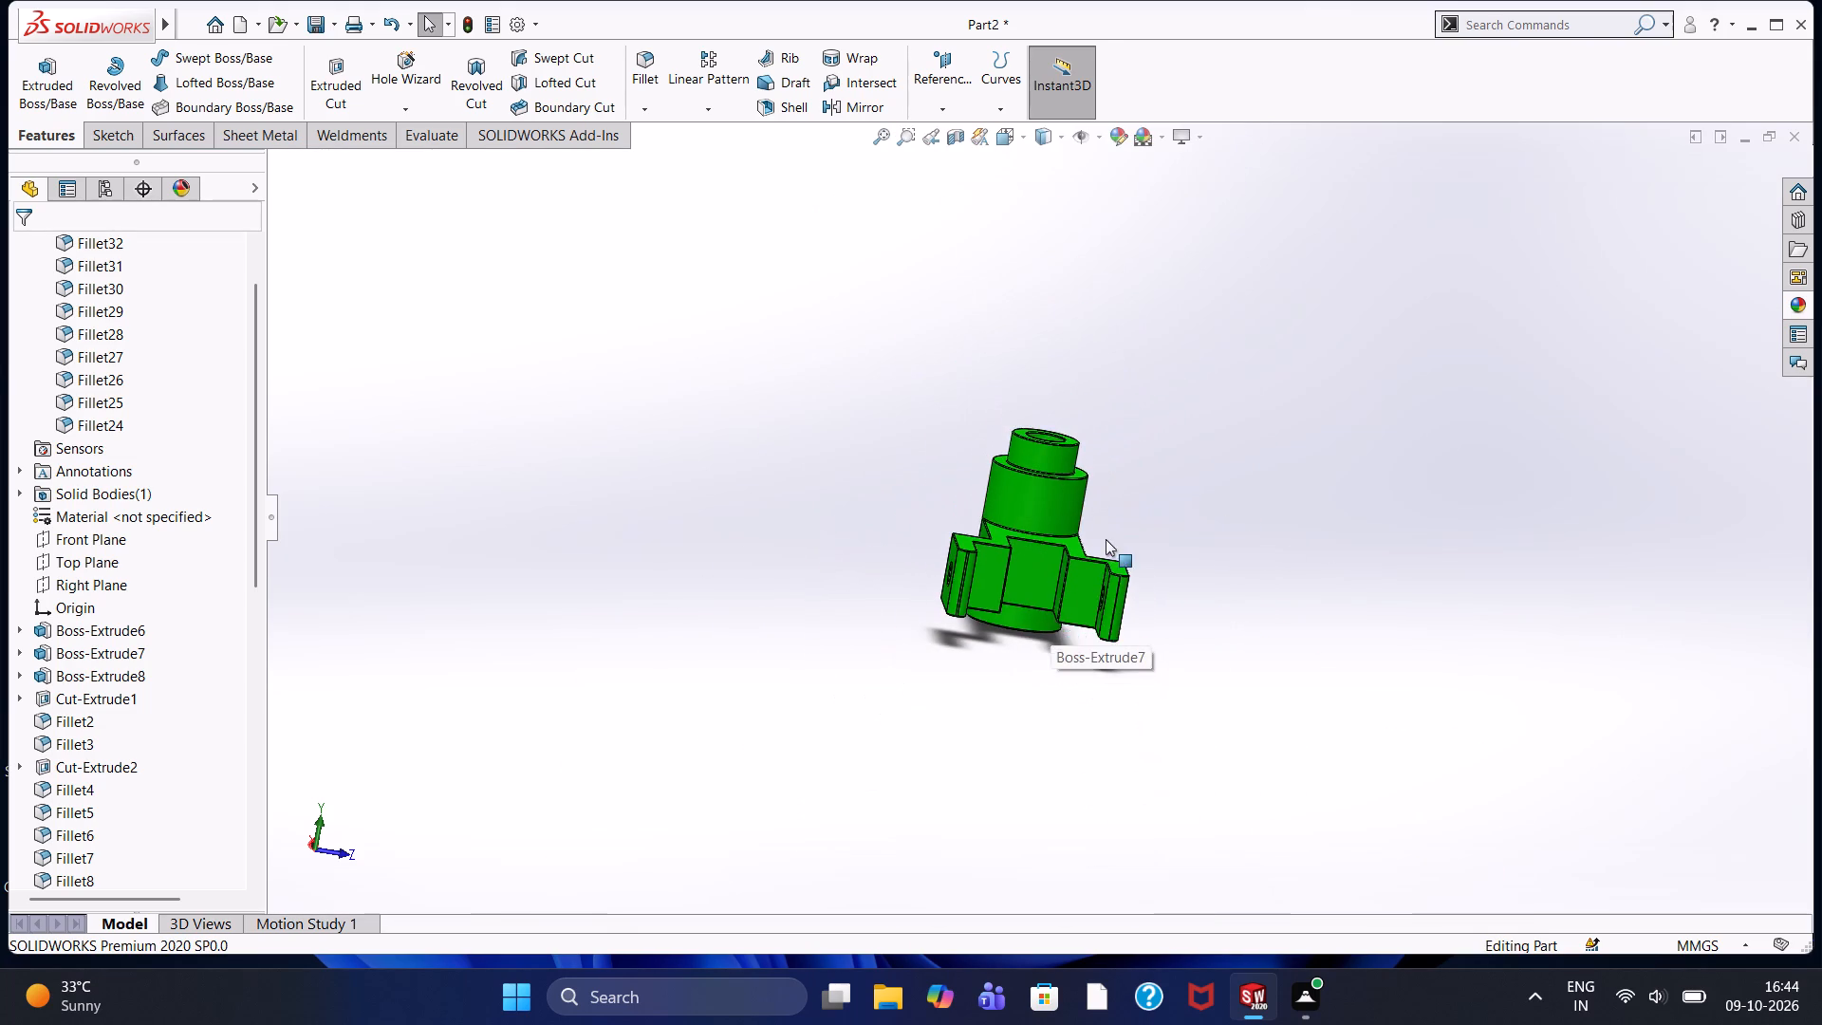
scroll(1106, 539, "down", 3)
scroll(928, 553, "down", 3)
scroll(1189, 480, "up", 3)
middle_click_drag(1189, 471, 1143, 464)
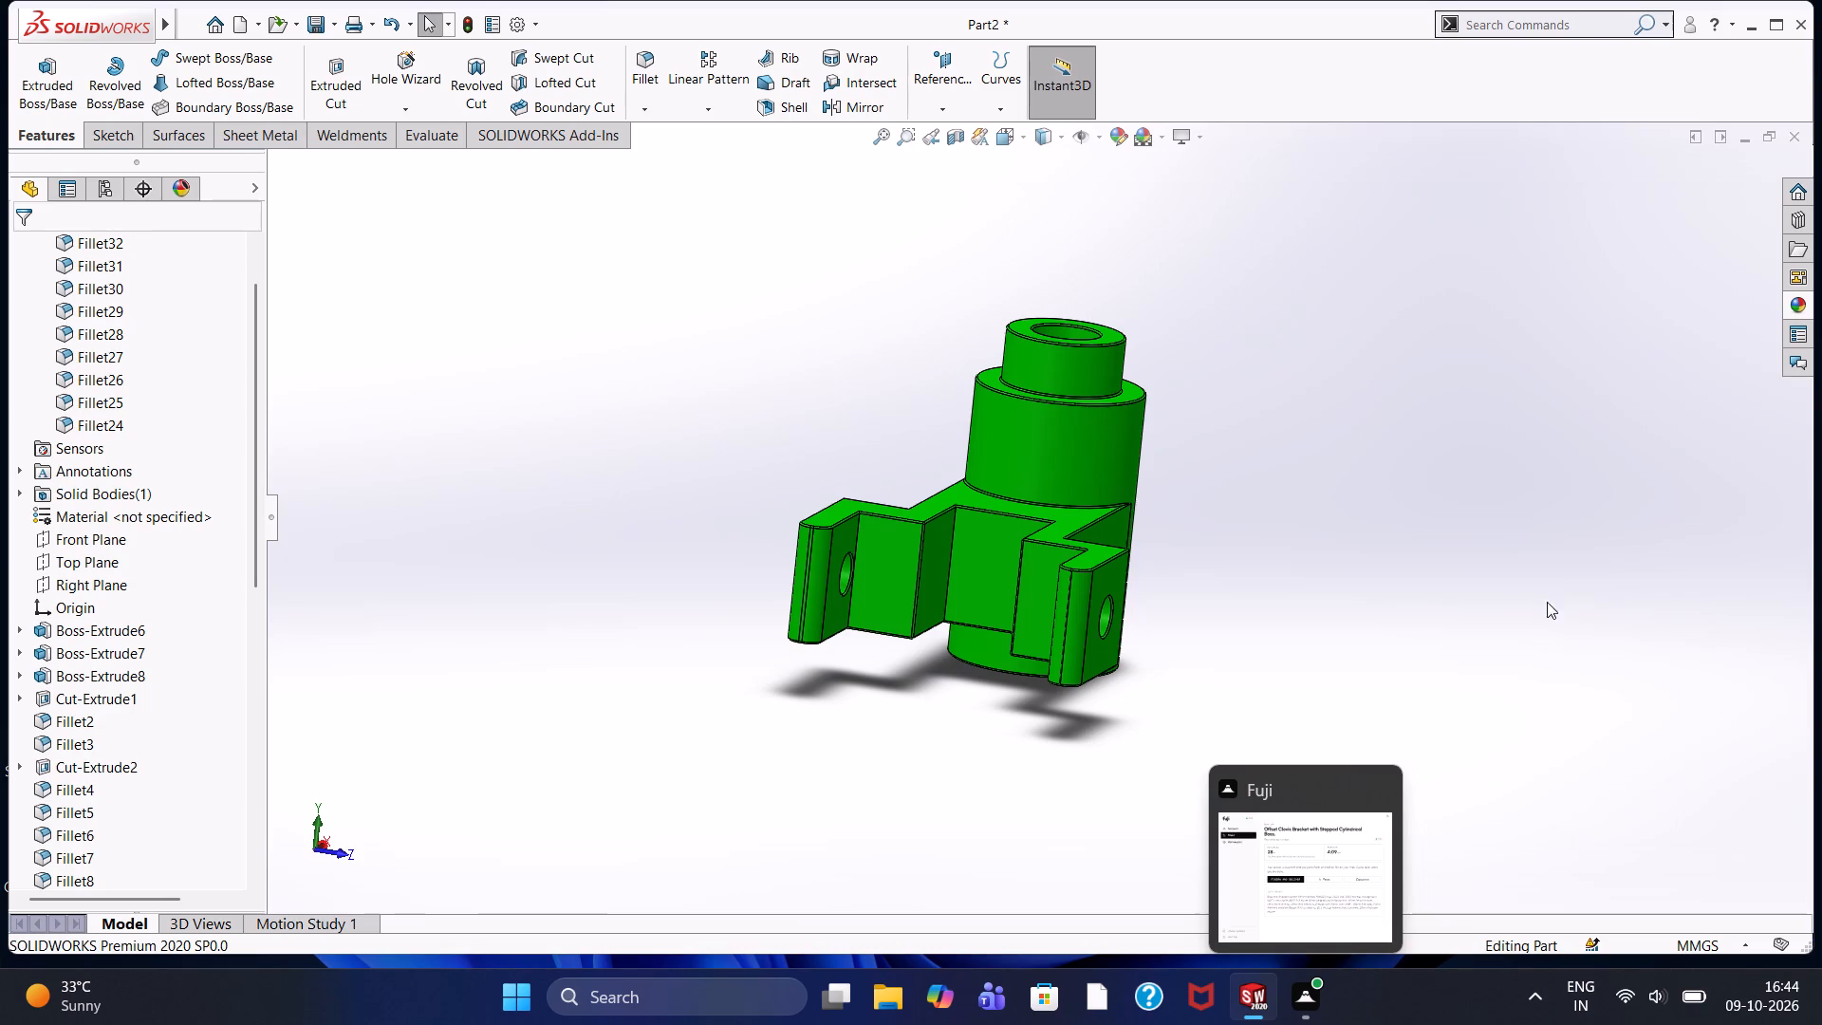
scroll(897, 648, "down", 4)
scroll(1294, 413, "up", 5)
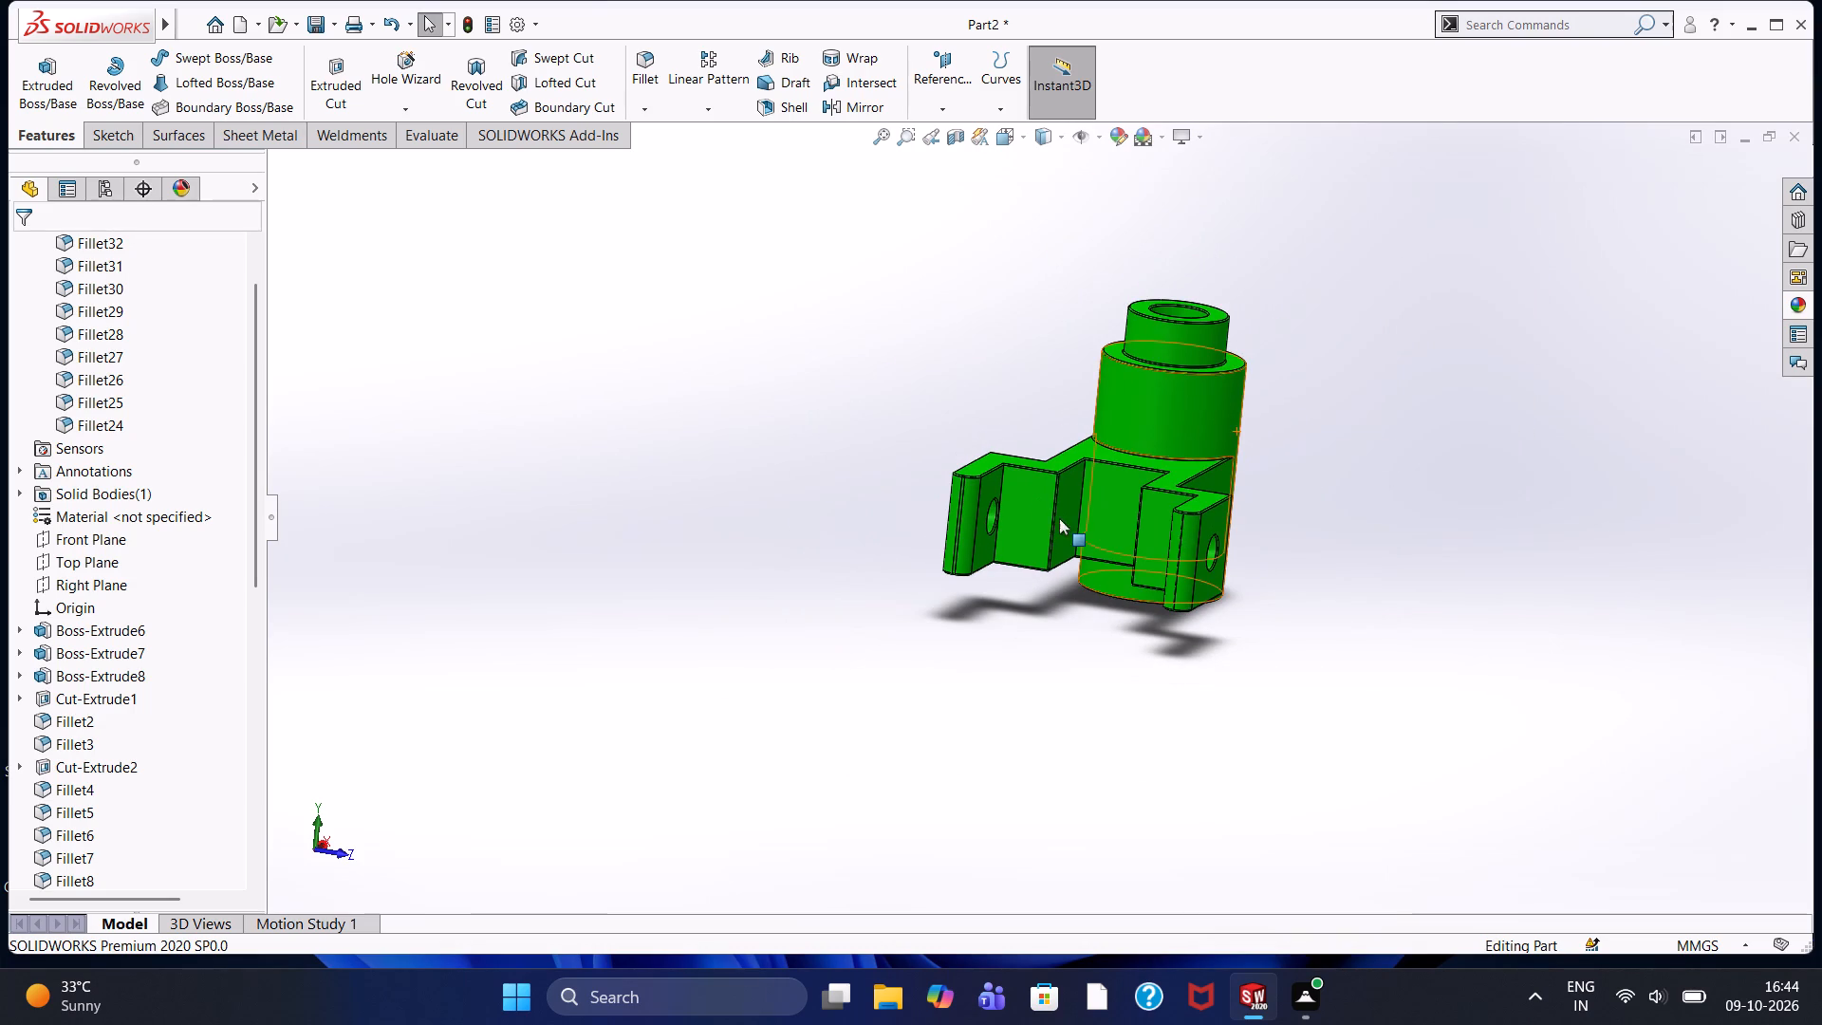
Examine the arm's side face, the fork's upper edges and the stepped cylinder's bore up close for missing fillets.
middle_click_drag(1283, 465, 1107, 432)
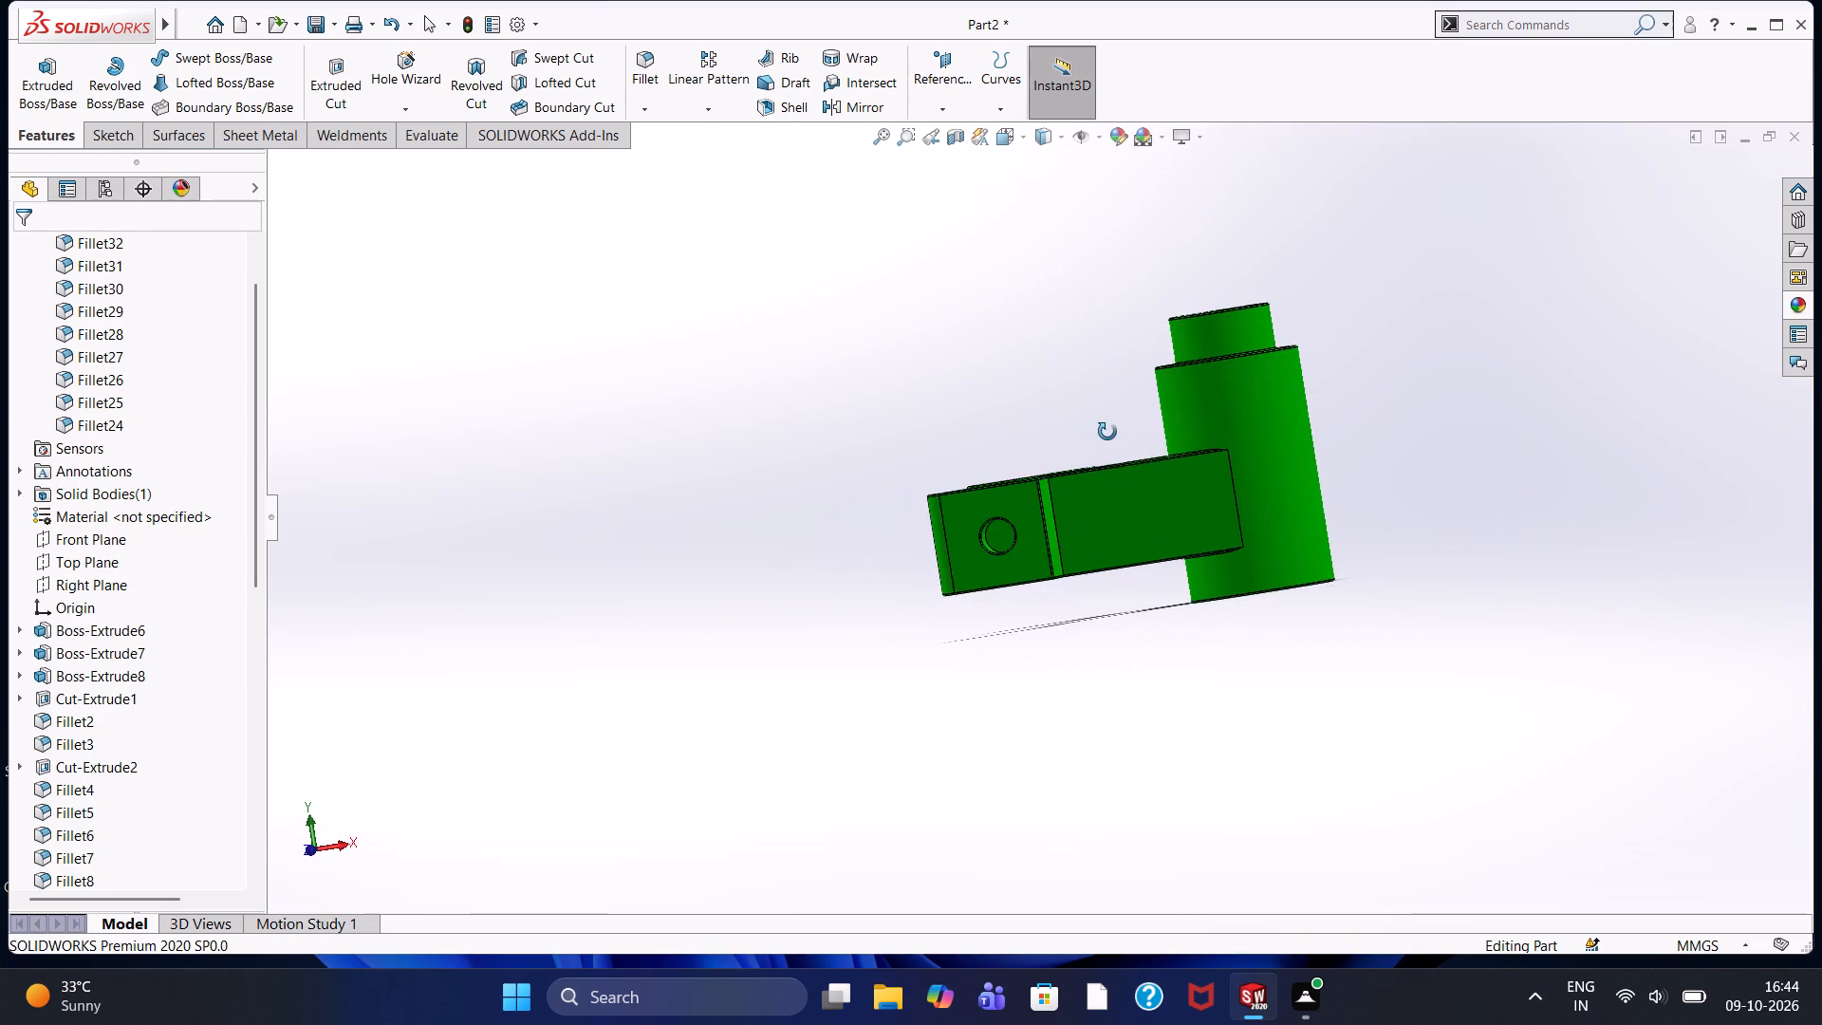
middle_click_drag(1107, 432, 1121, 434)
scroll(1153, 467, "down", 7)
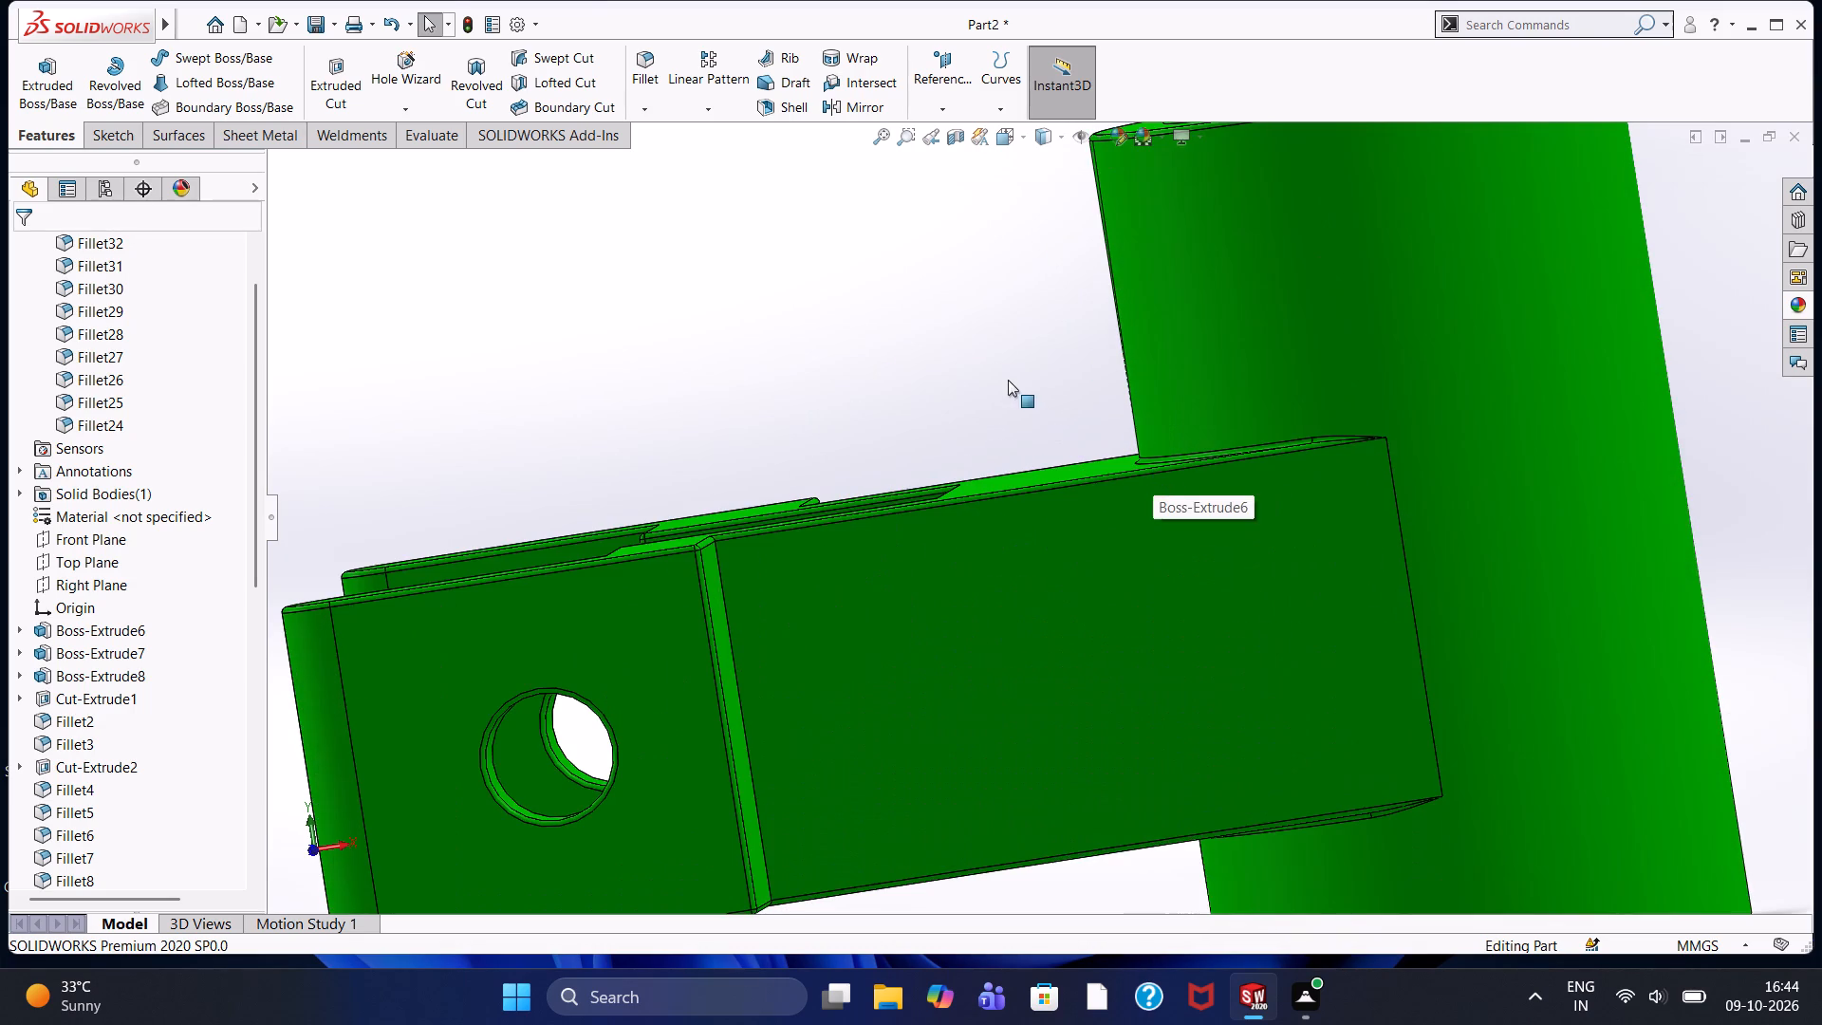
middle_click_drag(996, 374, 1070, 650)
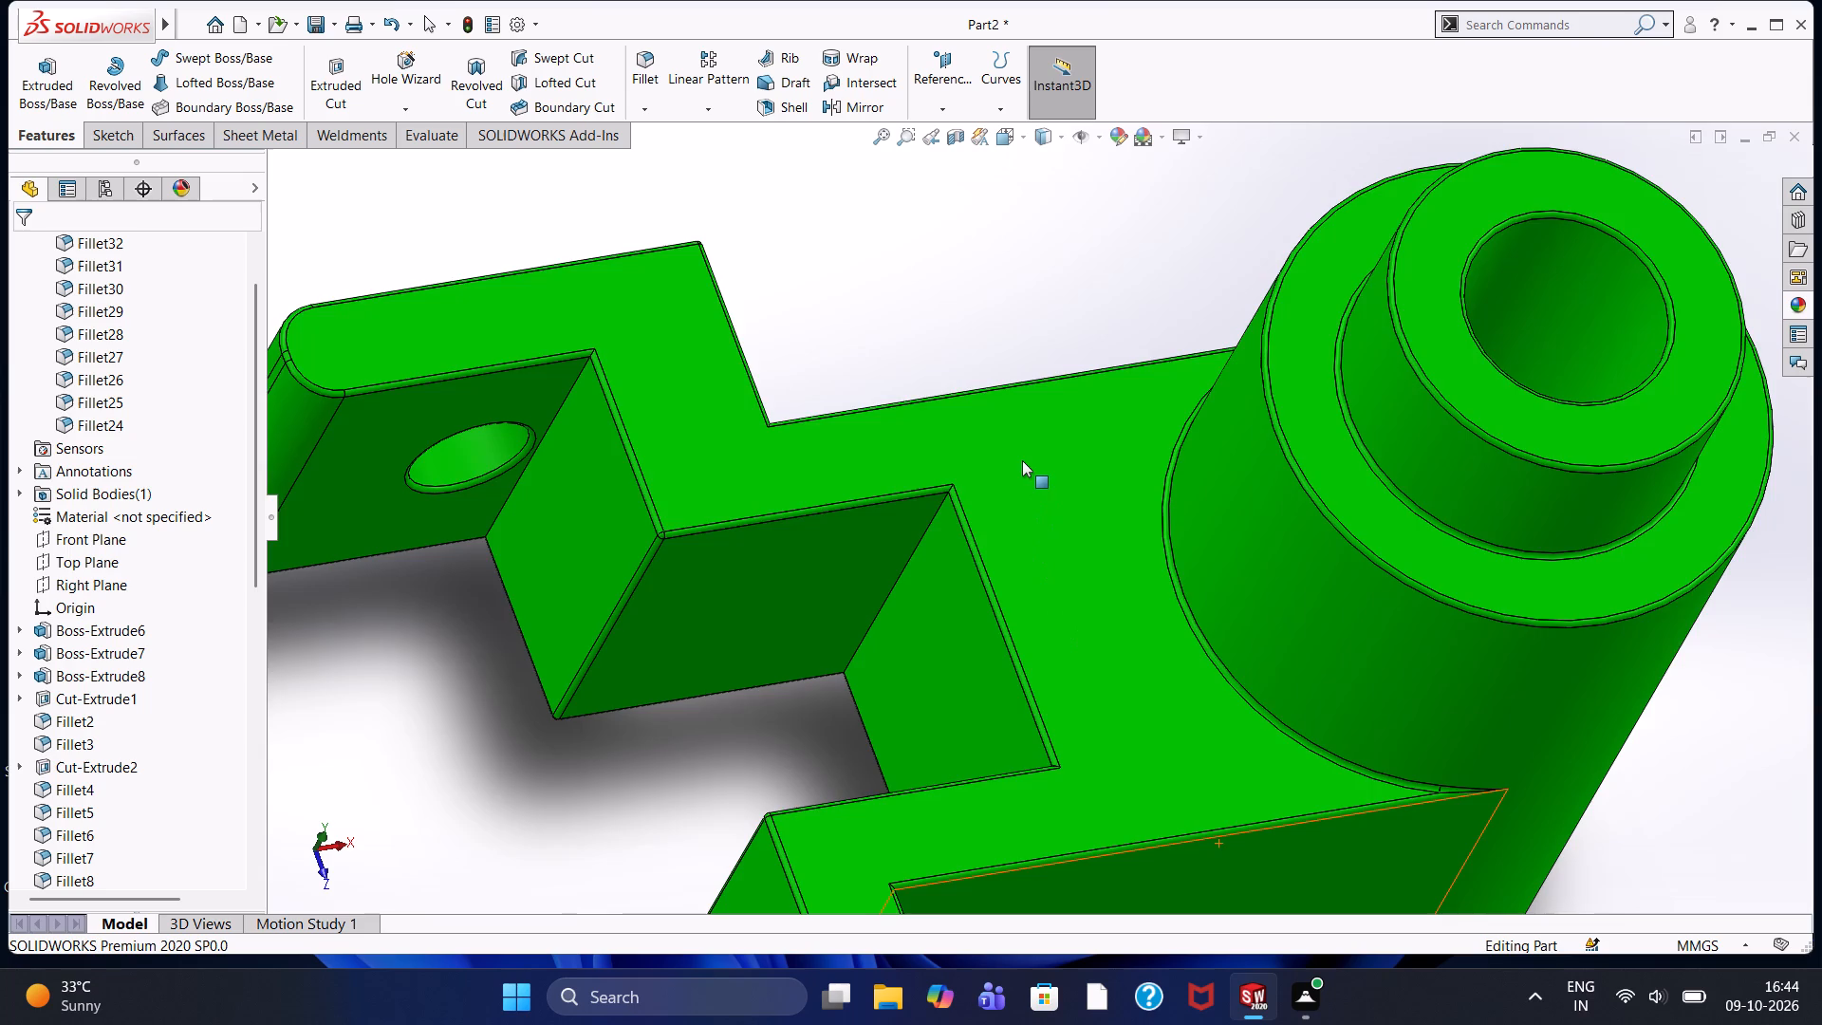
scroll(1019, 459, "up", 3)
scroll(1102, 438, "down", 2)
scroll(1313, 398, "up", 2)
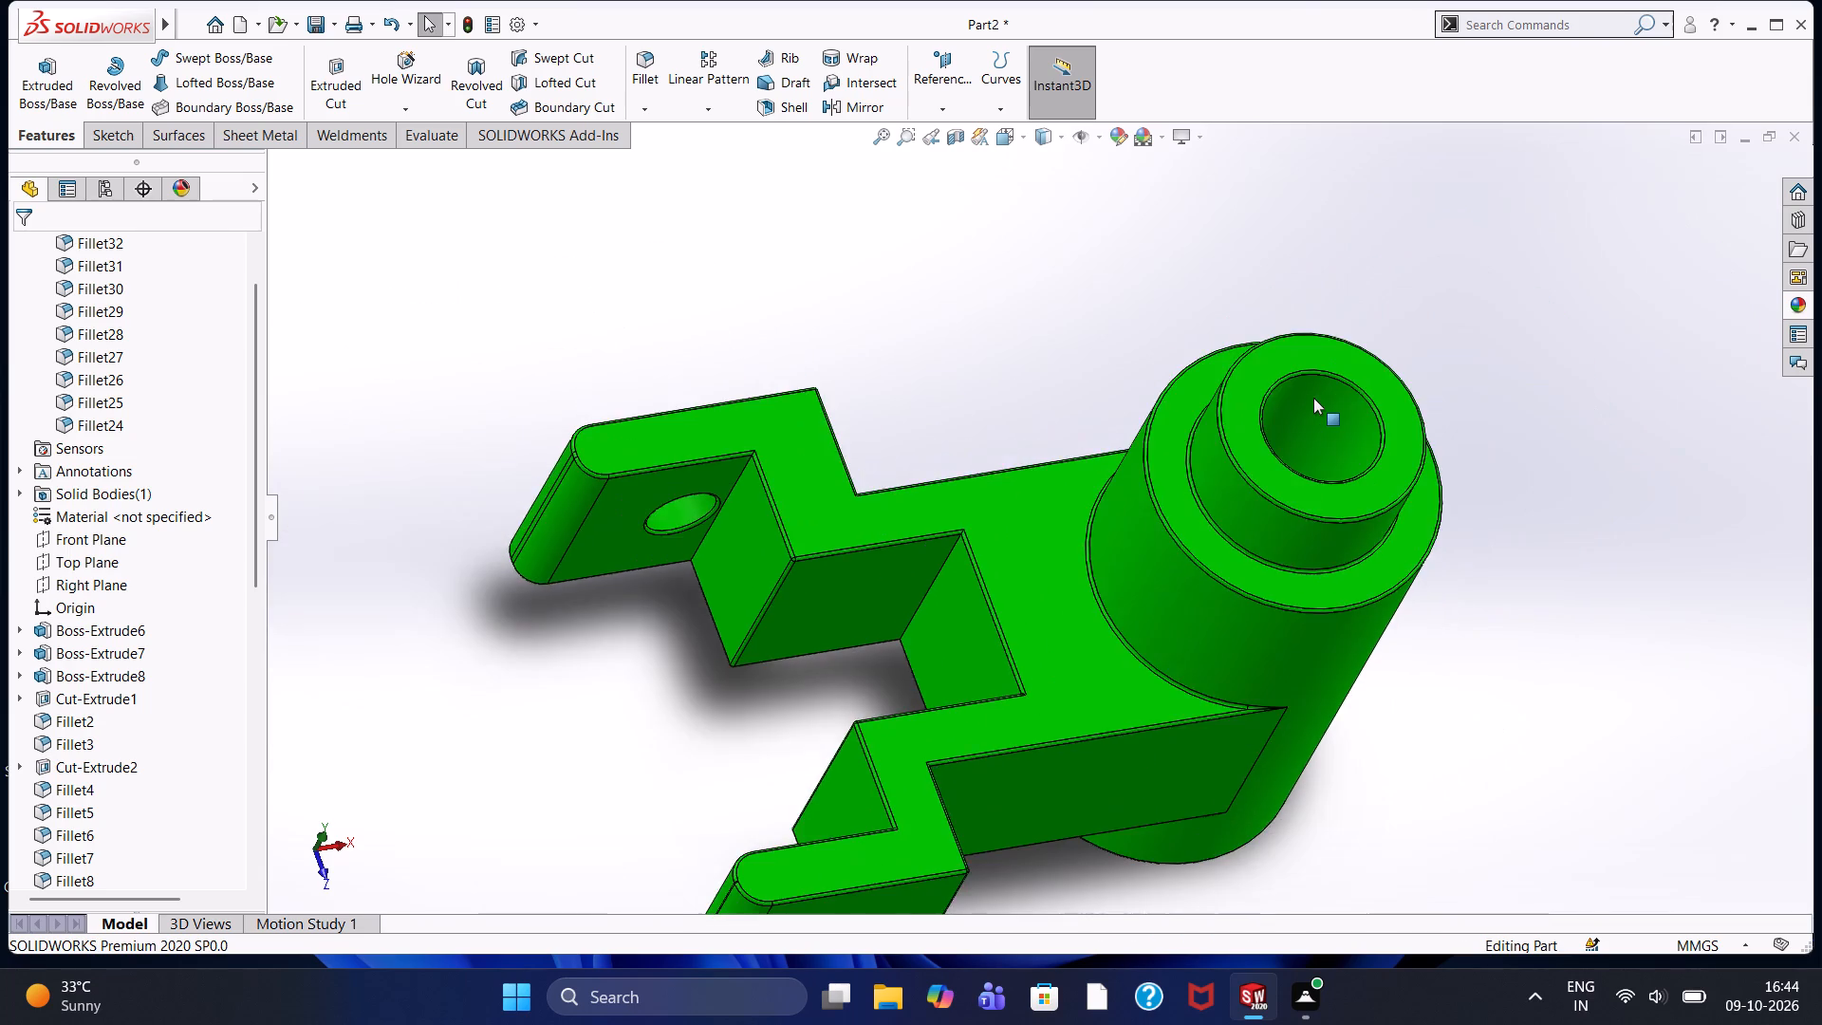
scroll(1313, 398, "down", 4)
scroll(1120, 460, "up", 4)
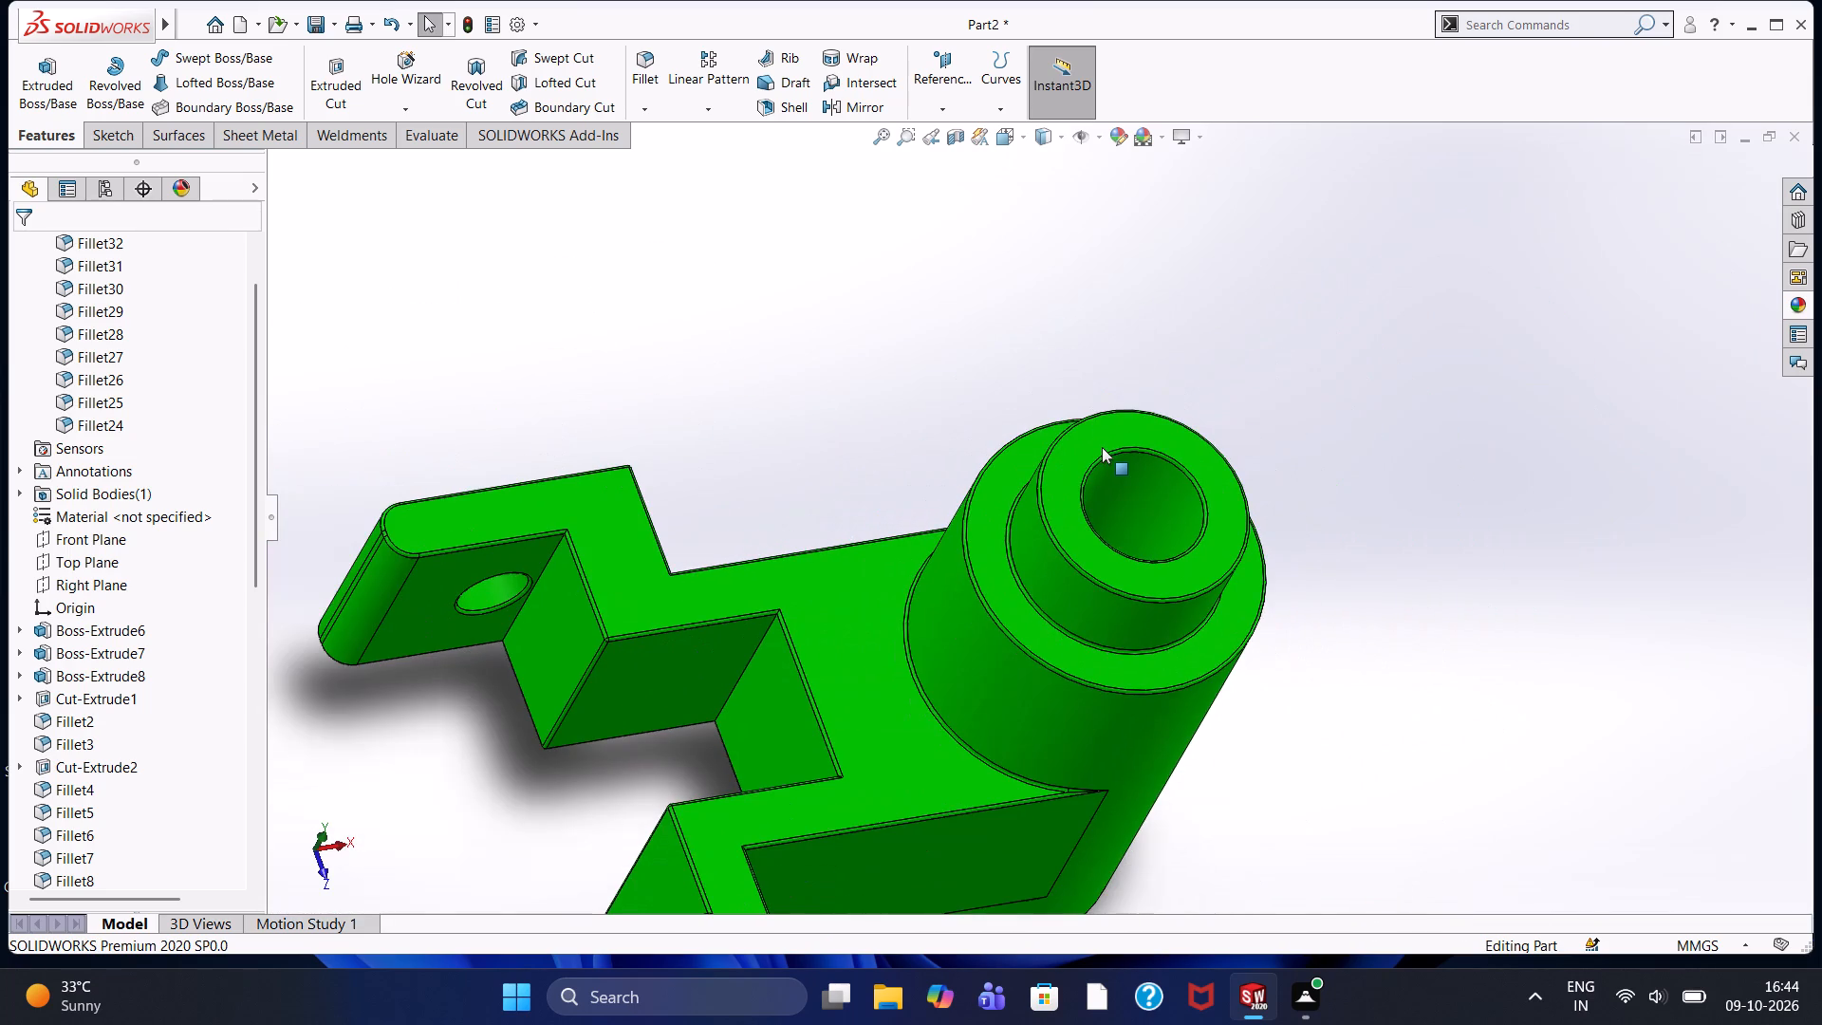
scroll(1102, 447, "up", 2)
scroll(612, 641, "up", 2)
Review the completed bracket from all around, including both lug holes and the arm's outer sides.
middle_click_drag(693, 678, 565, 542)
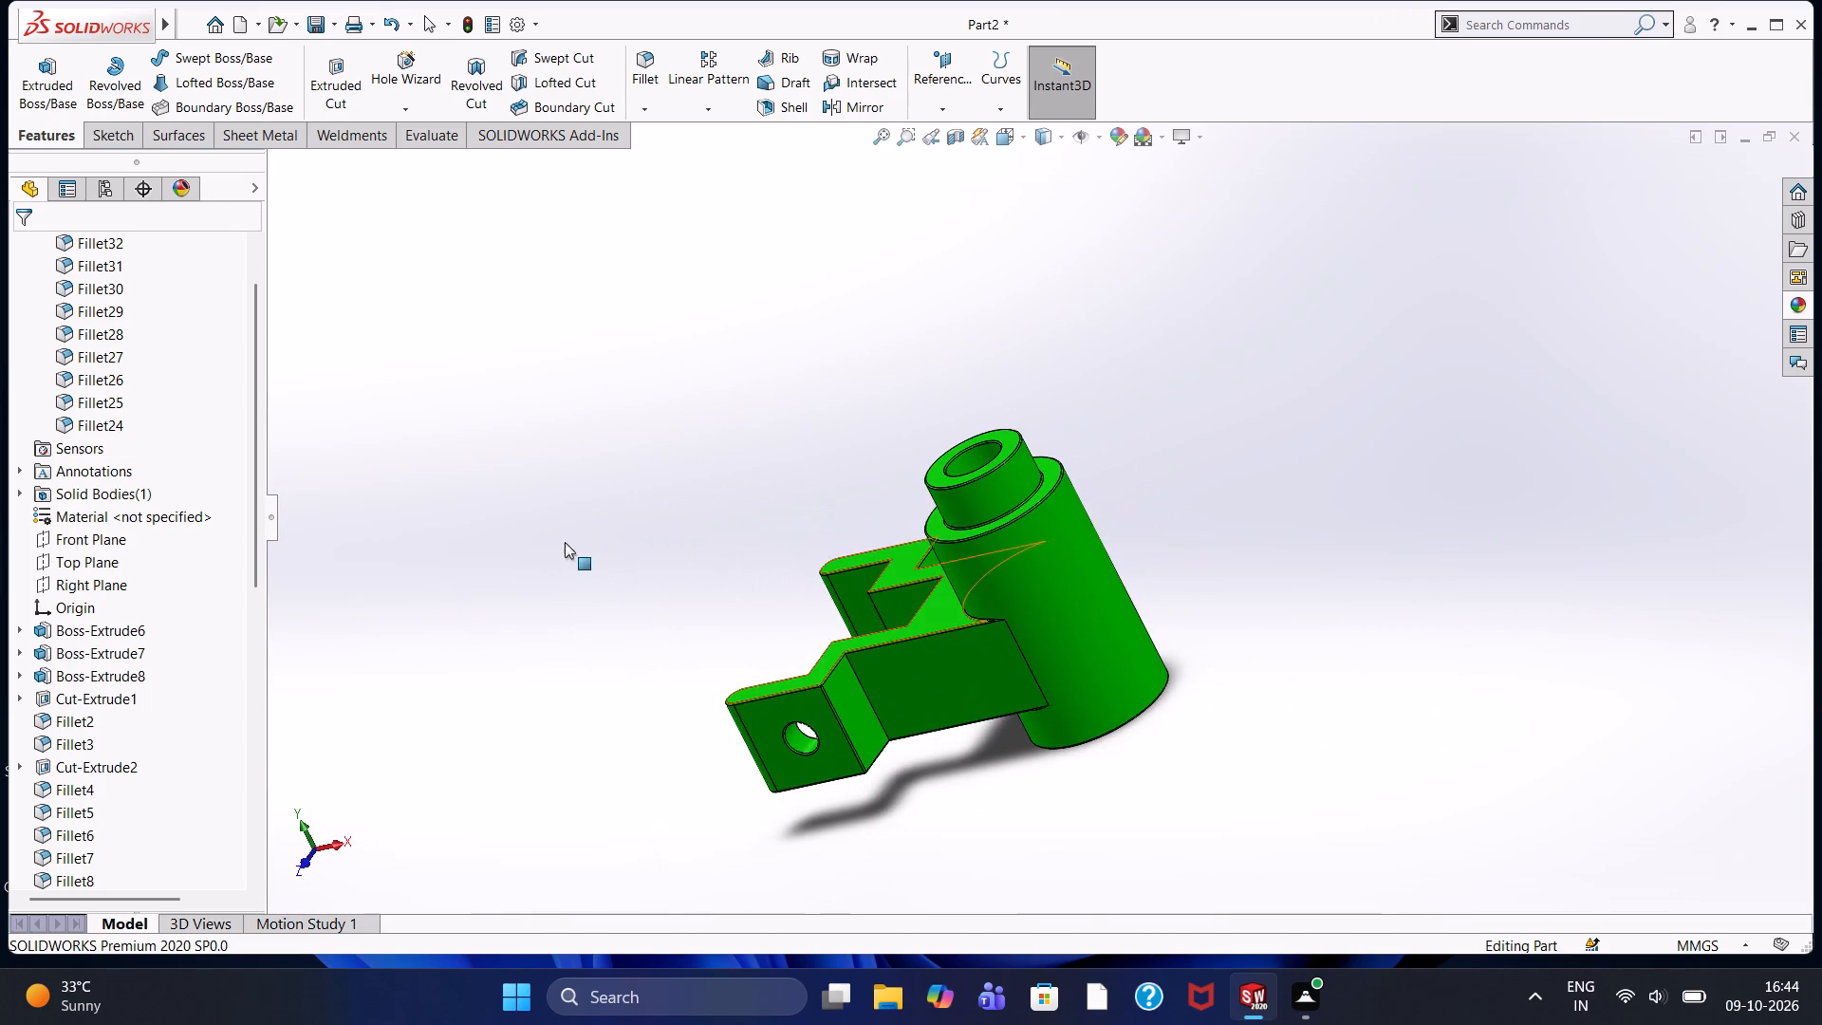
scroll(573, 579, "up", 1)
middle_click_drag(967, 676, 964, 616)
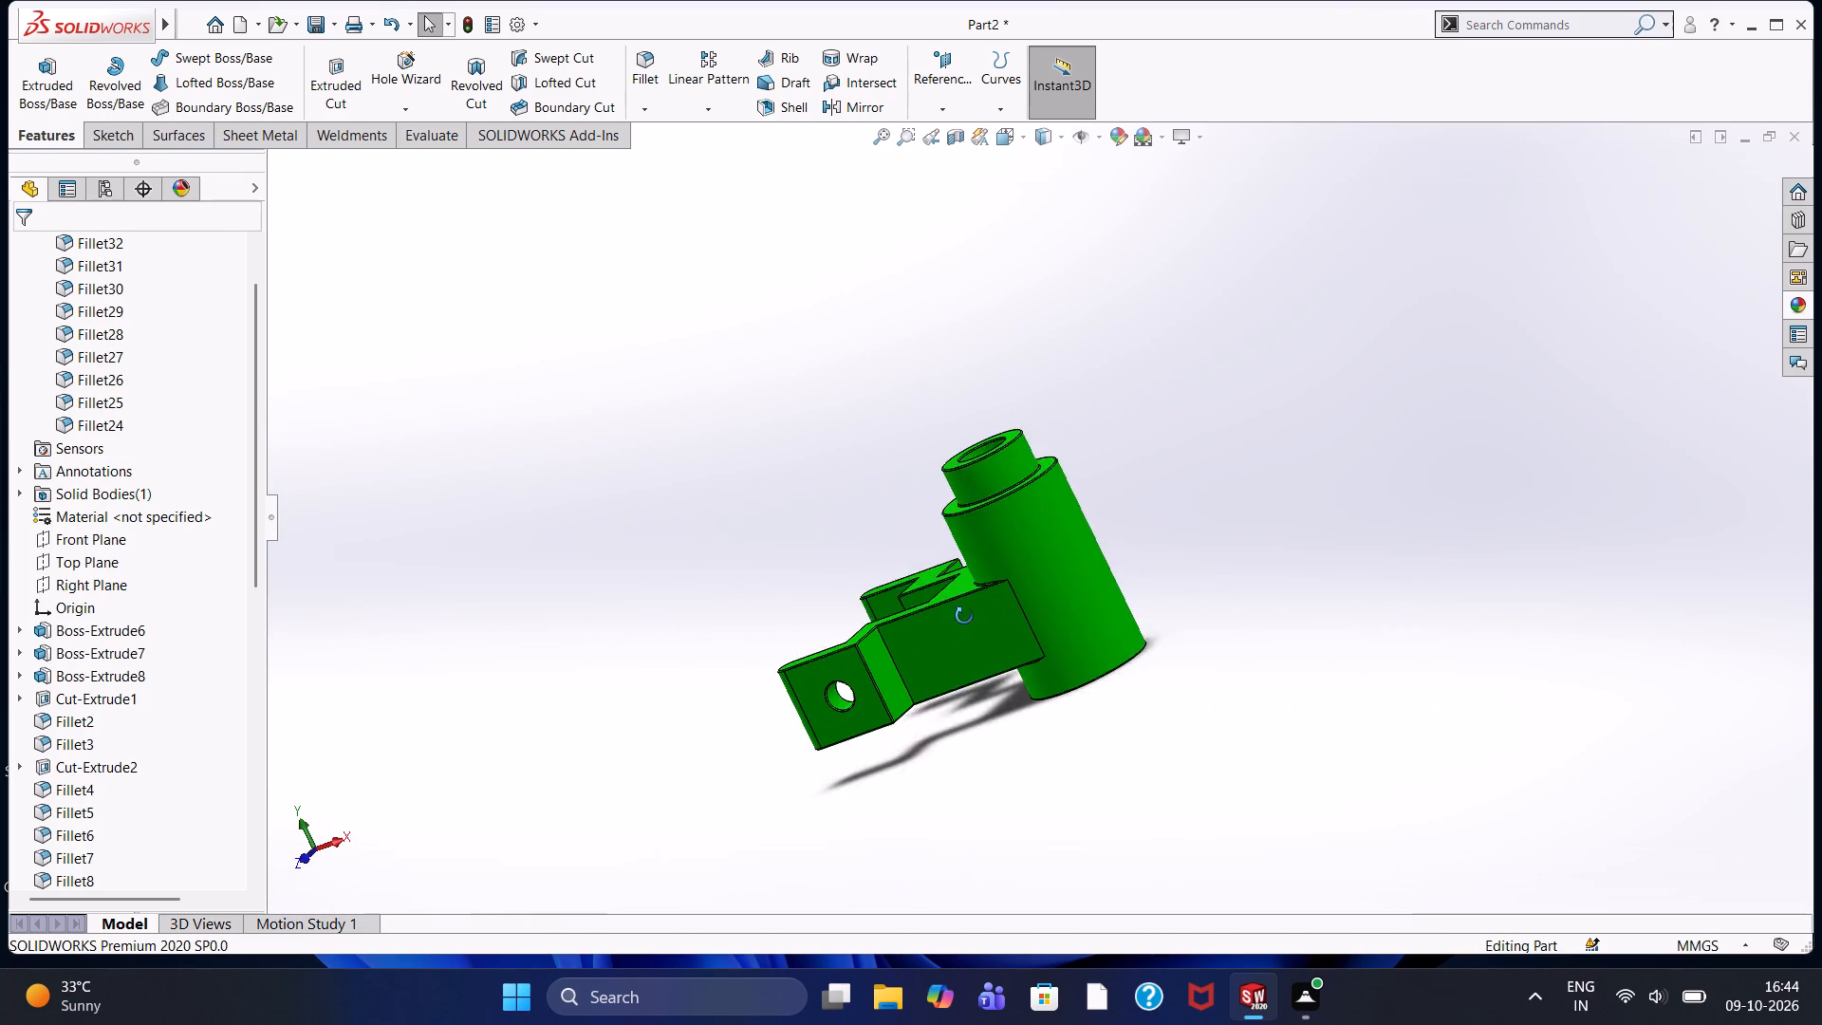
middle_click_drag(964, 616, 1141, 368)
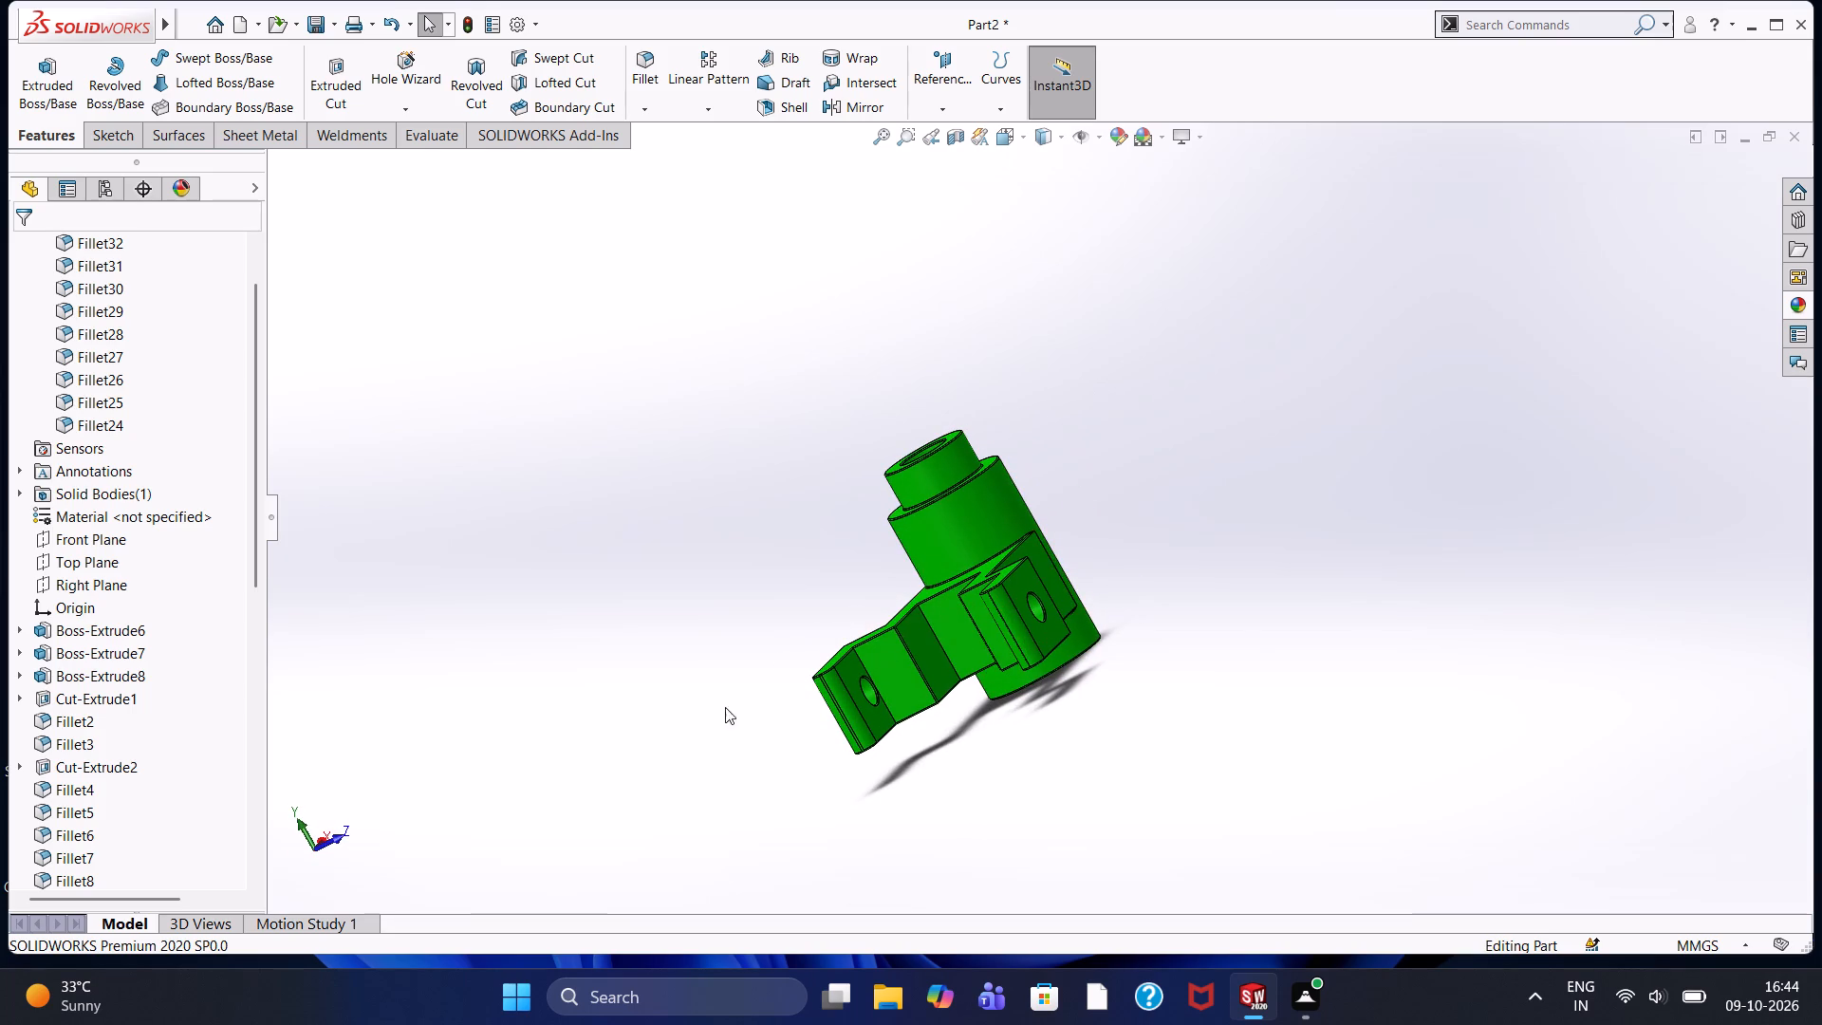
scroll(518, 704, "down", 1)
scroll(720, 616, "up", 1)
scroll(960, 681, "up", 2)
scroll(957, 665, "down", 1)
middle_click_drag(963, 687, 919, 668)
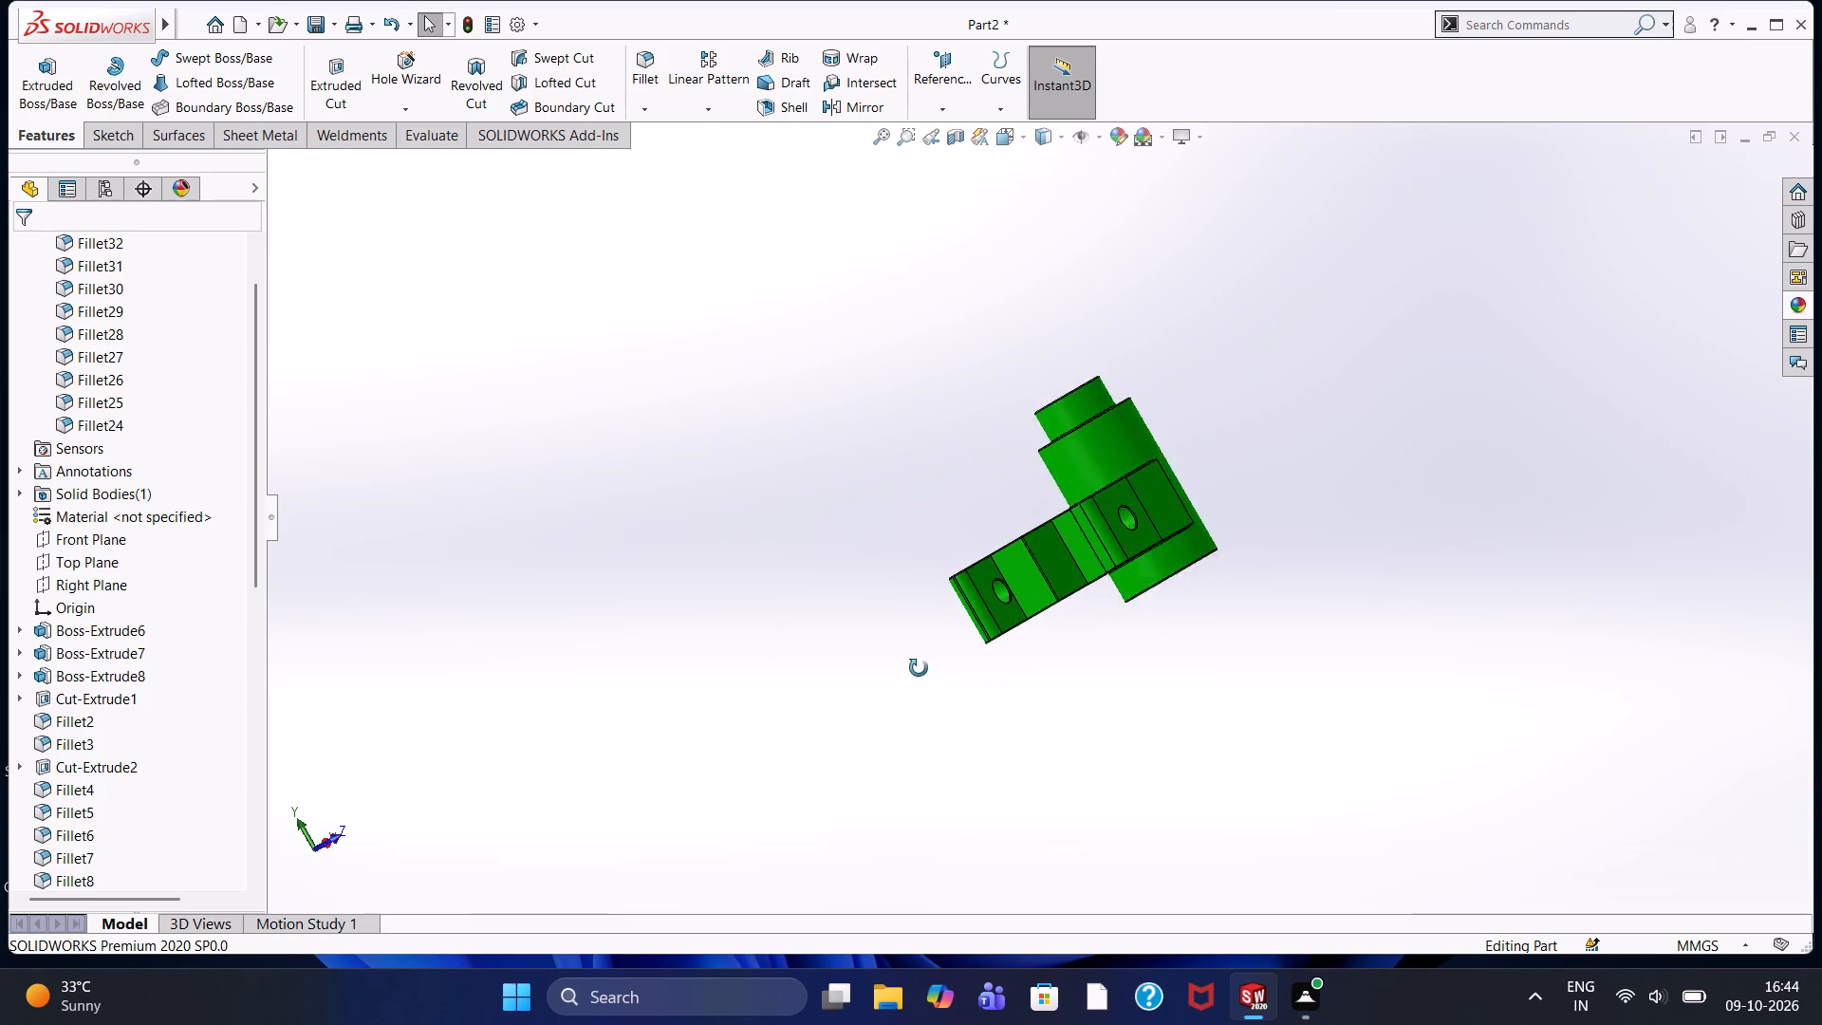
middle_click_drag(919, 668, 1202, 395)
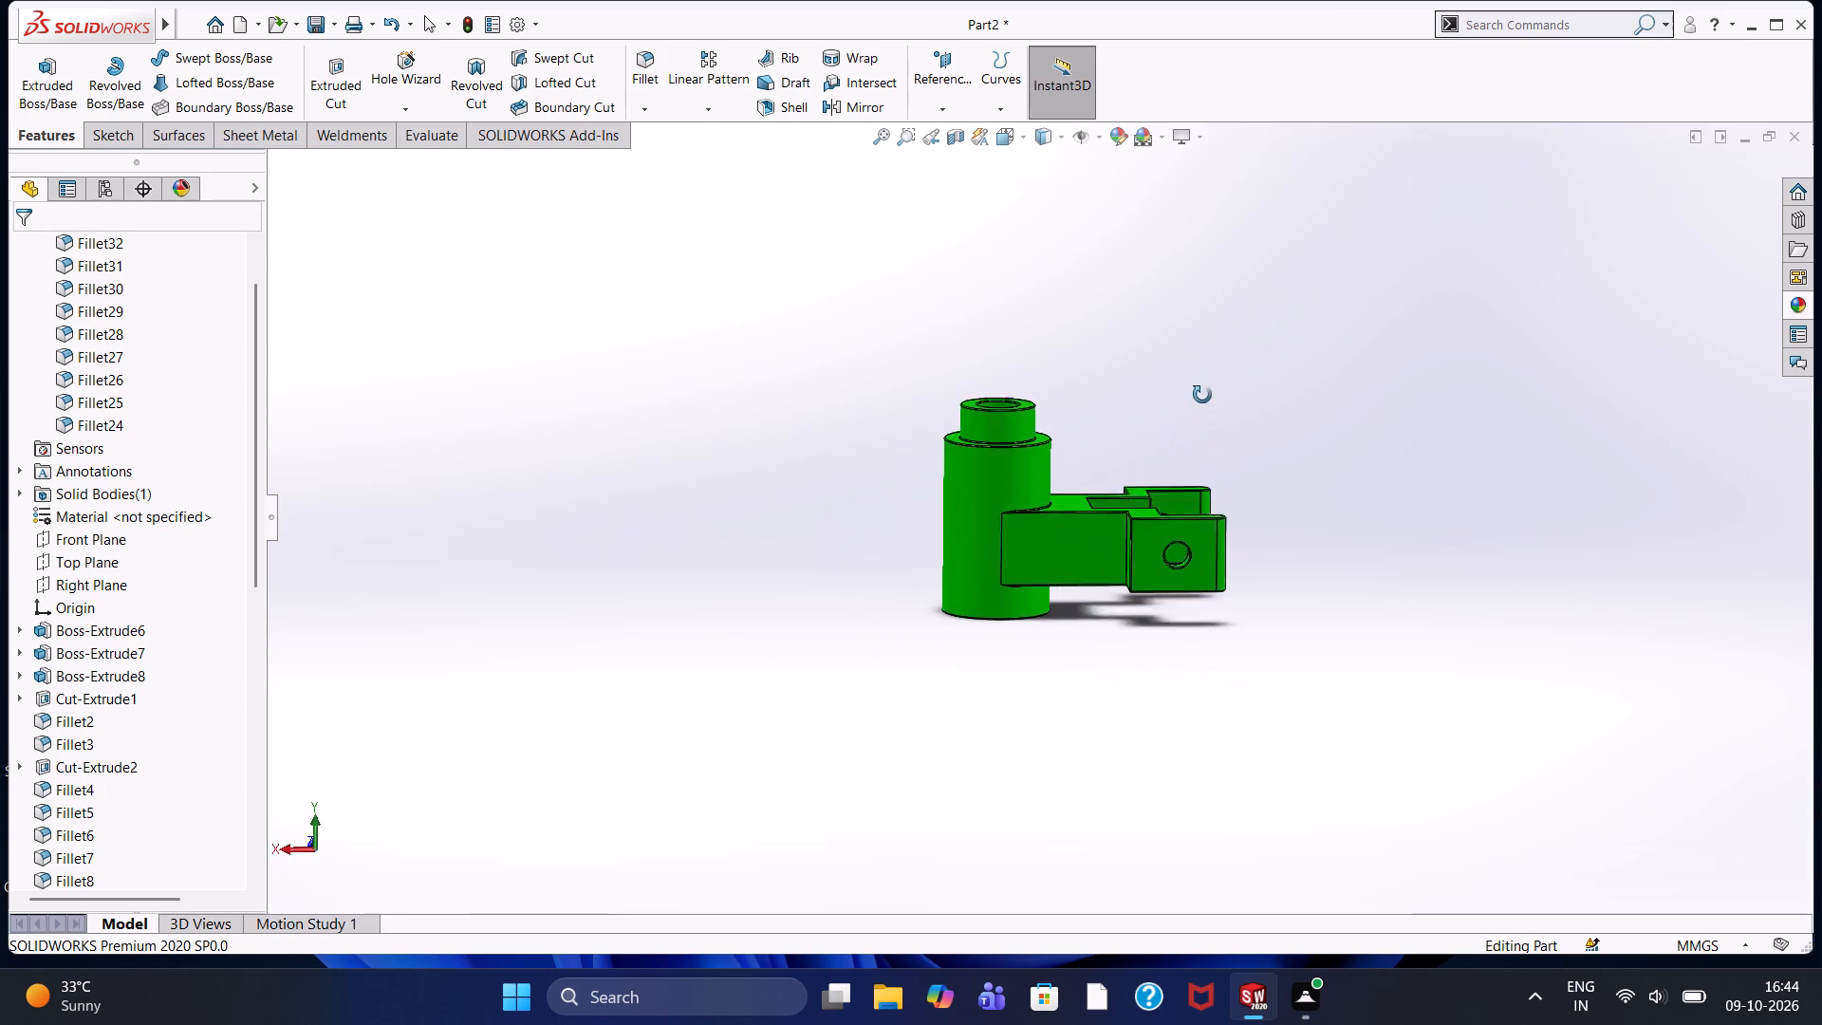
middle_click_drag(1202, 395, 1194, 384)
middle_click_drag(1193, 384, 1106, 475)
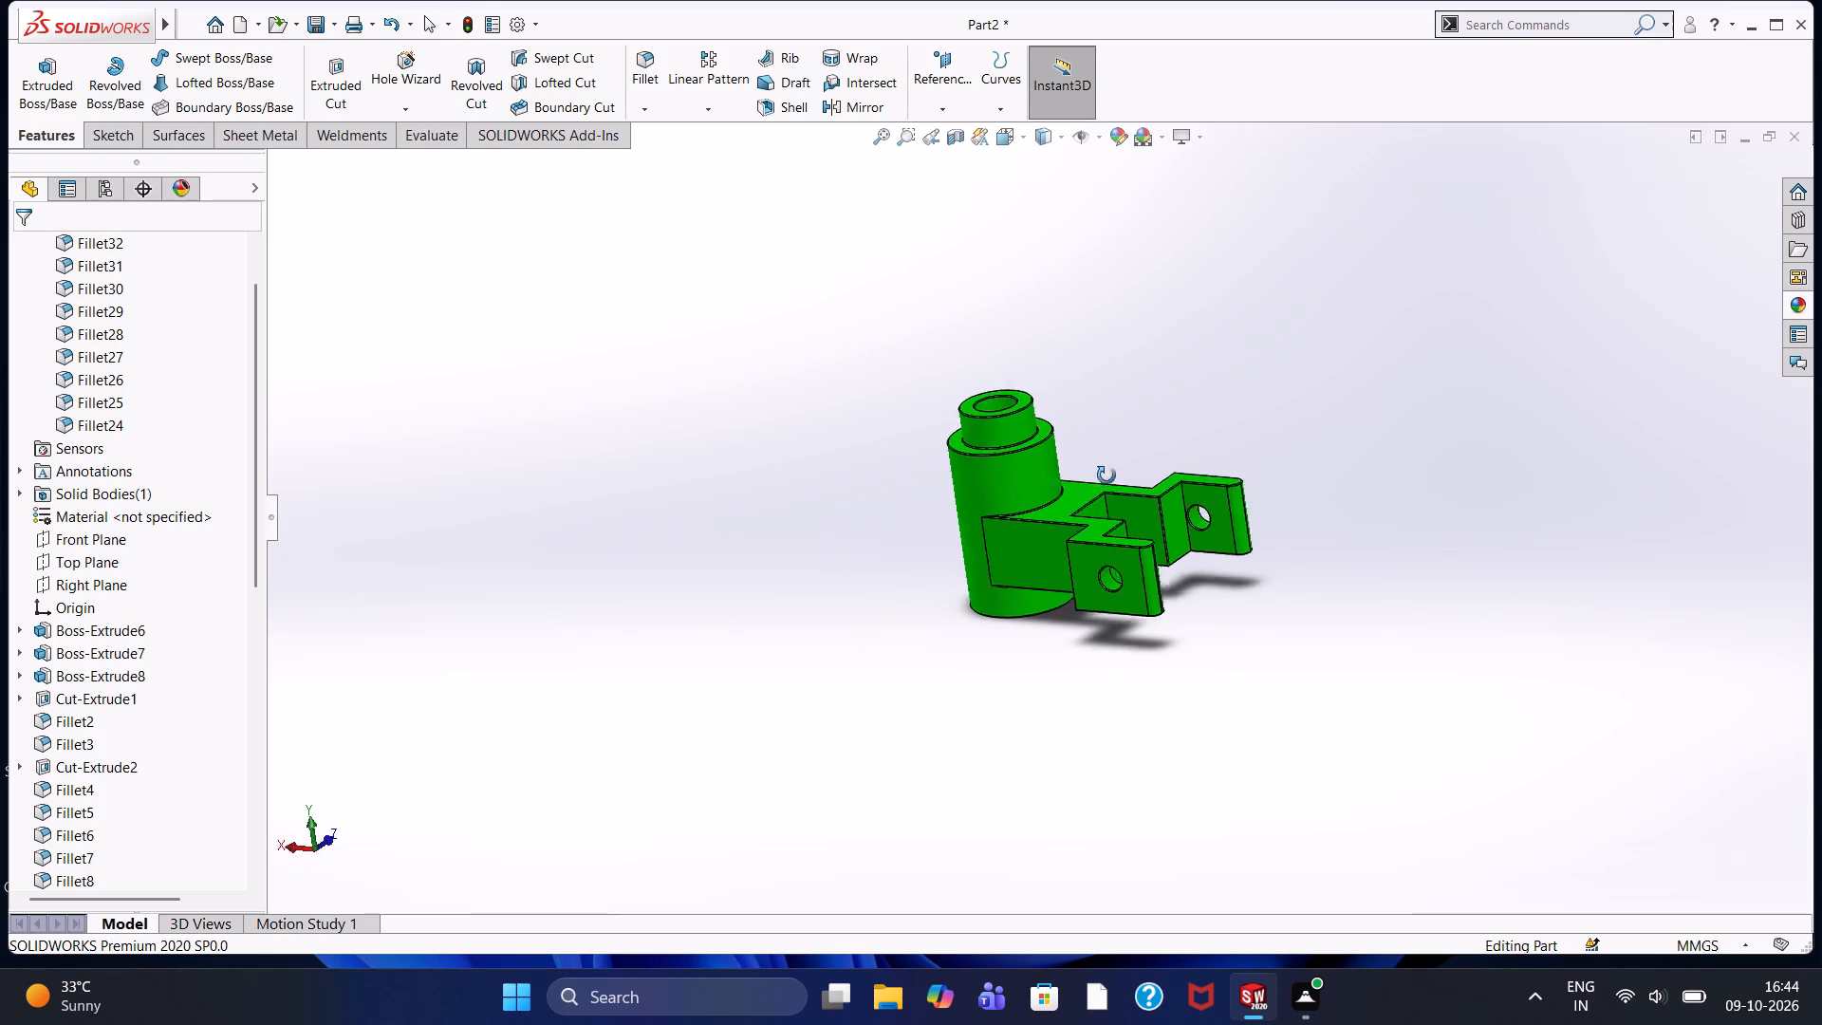
Review the whole bracket from above, the fork's front and below to check its overall shape and finished edges.
middle_click_drag(1106, 475, 1101, 479)
scroll(1141, 409, "down", 3)
scroll(1059, 476, "down", 3)
scroll(1059, 476, "up", 3)
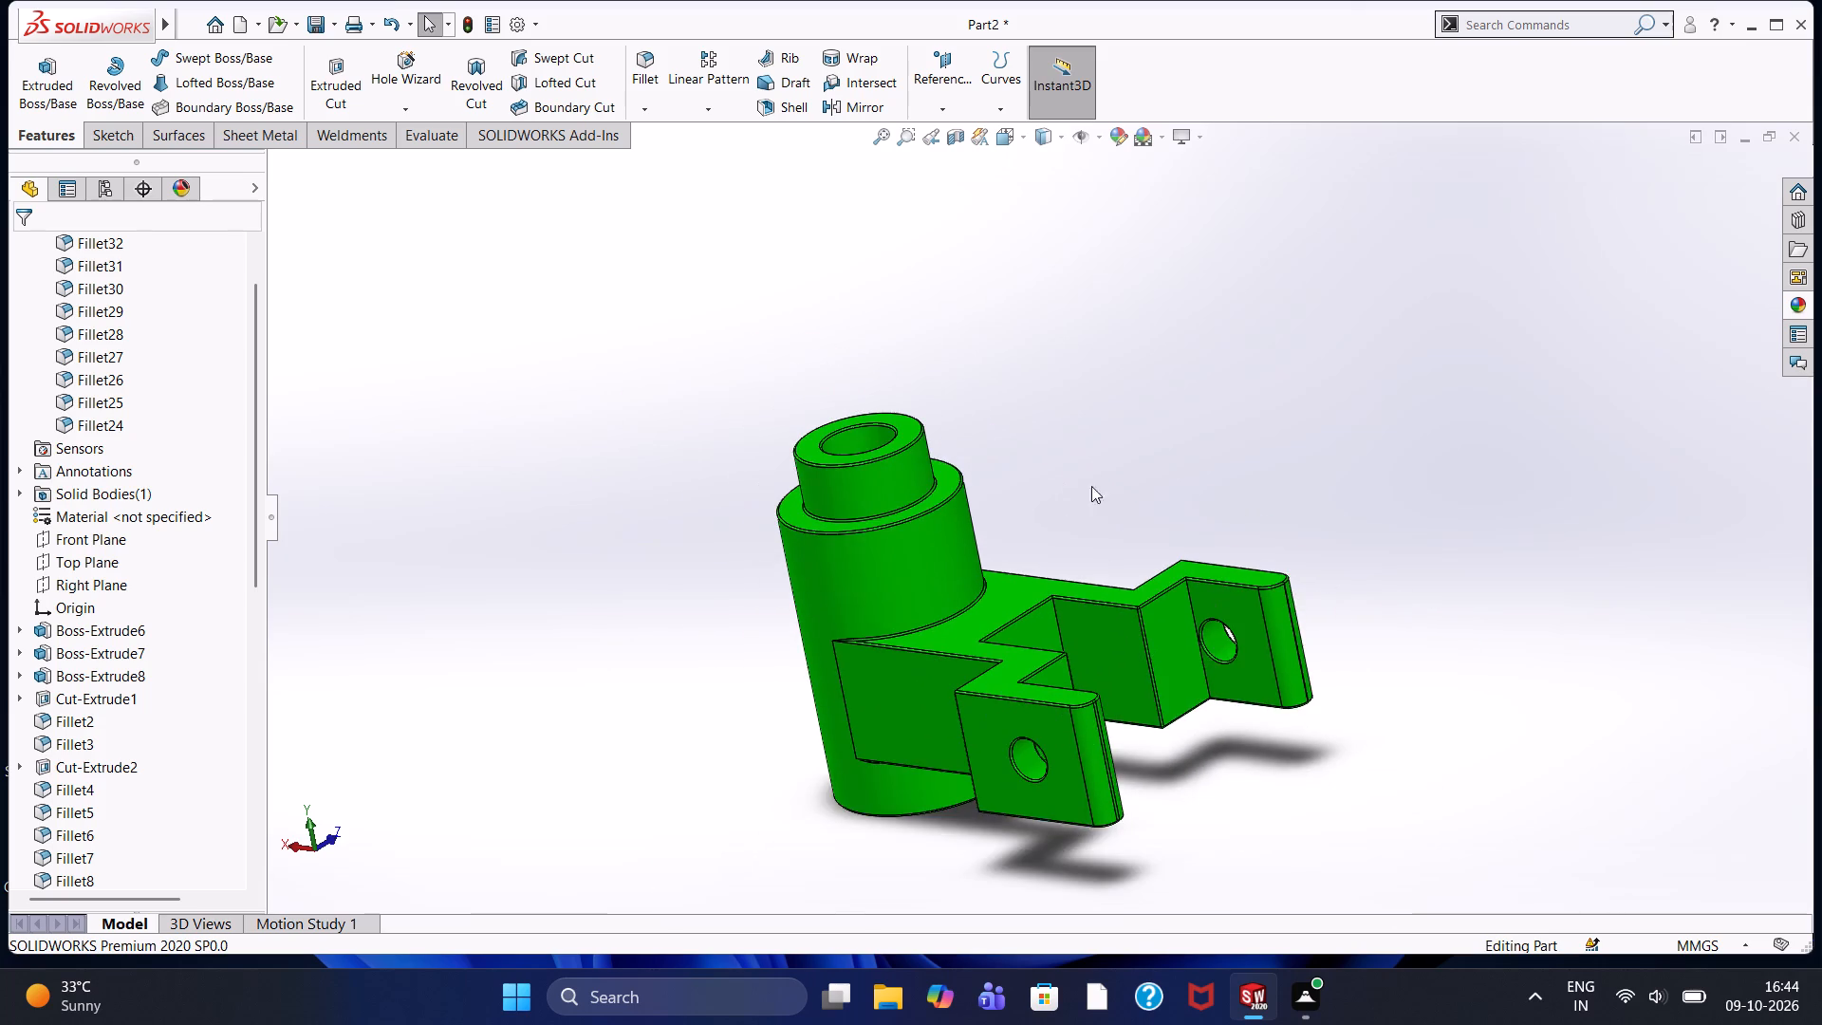
scroll(1162, 484, "up", 1)
middle_click_drag(1162, 484, 1163, 575)
scroll(1193, 543, "up", 2)
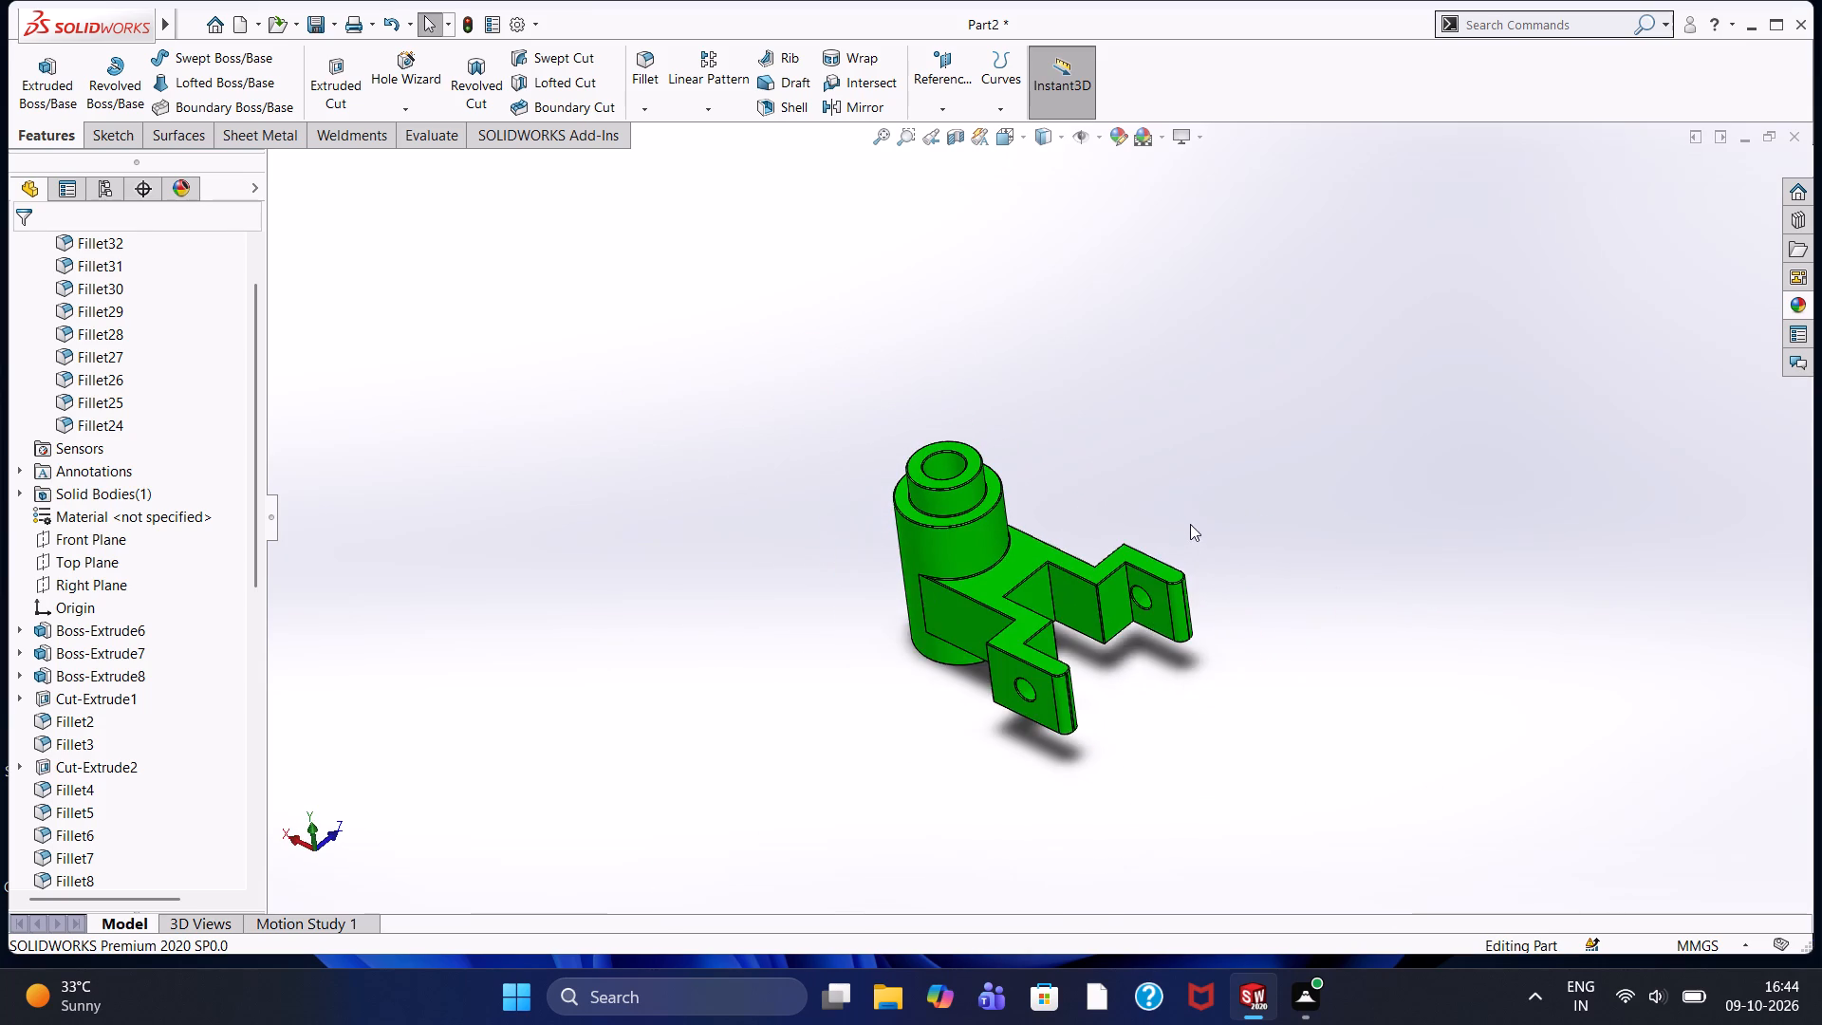
scroll(1073, 479, "down", 3)
scroll(1236, 500, "up", 3)
scroll(1202, 540, "down", 2)
middle_click_drag(1193, 545, 1126, 539)
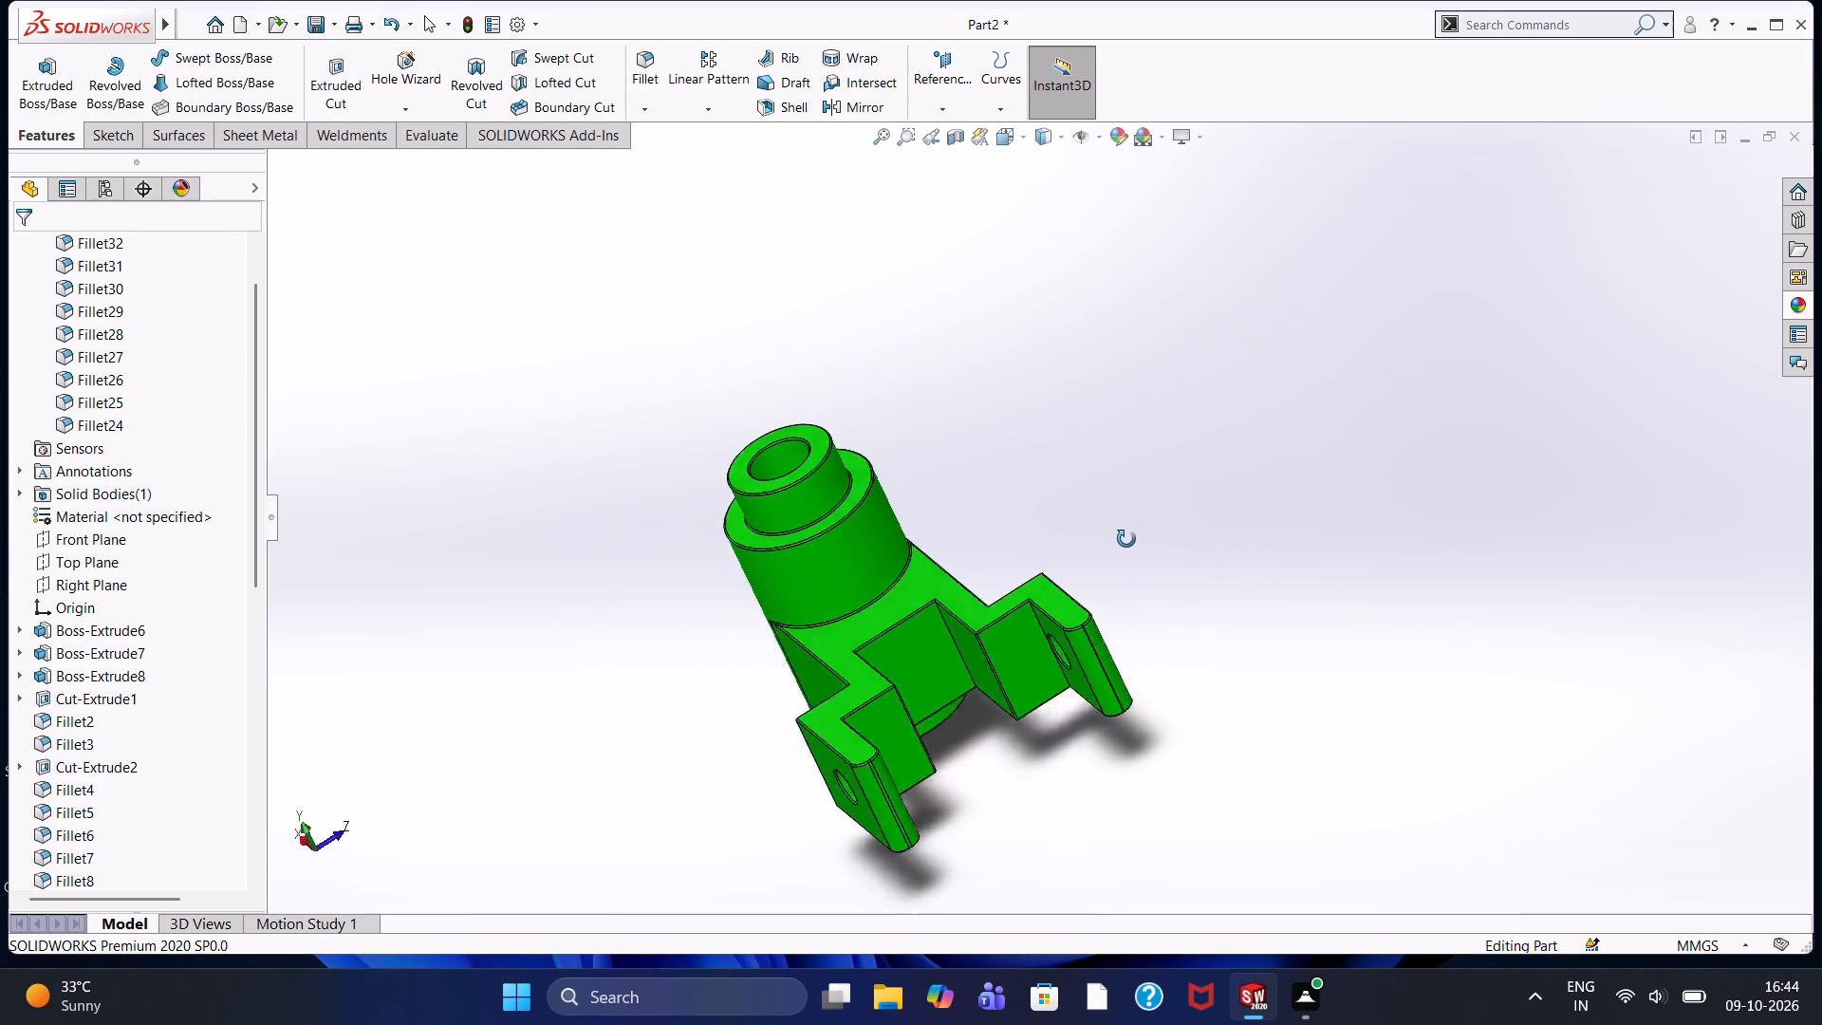
middle_click_drag(1126, 539, 1103, 580)
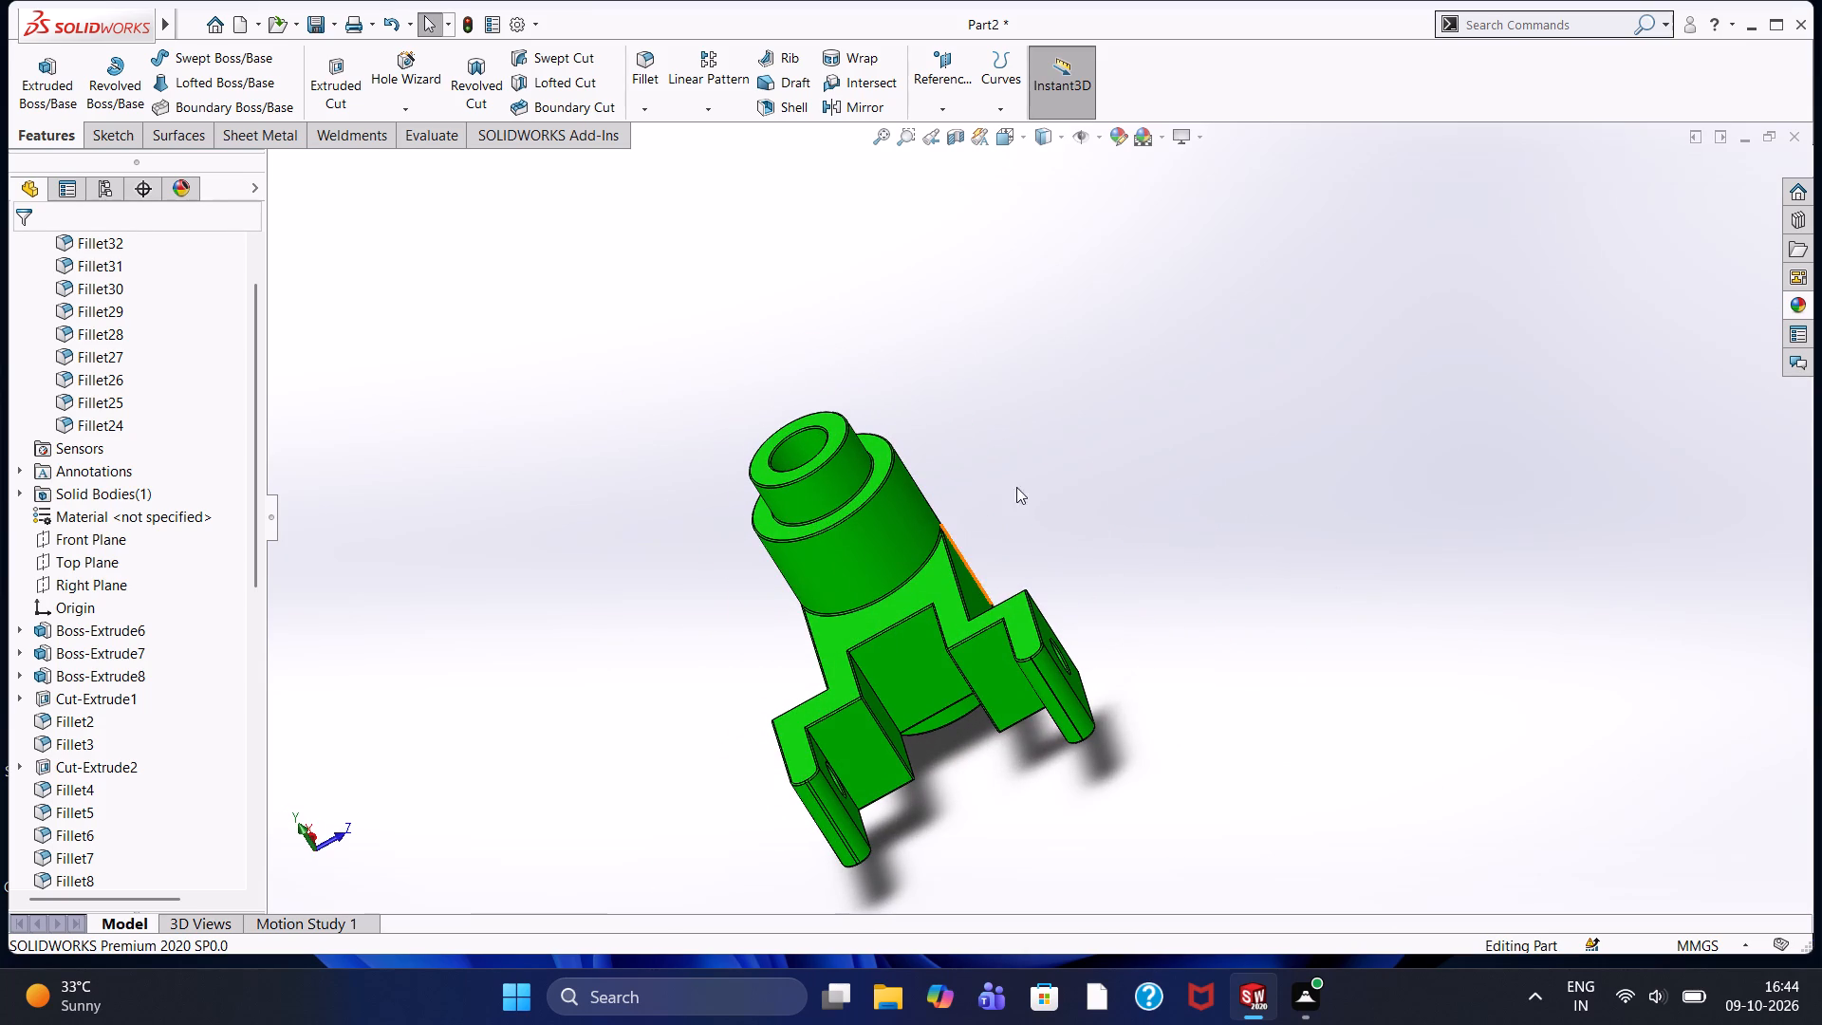
middle_click_drag(1027, 481, 1068, 585)
middle_click_drag(968, 782, 930, 445)
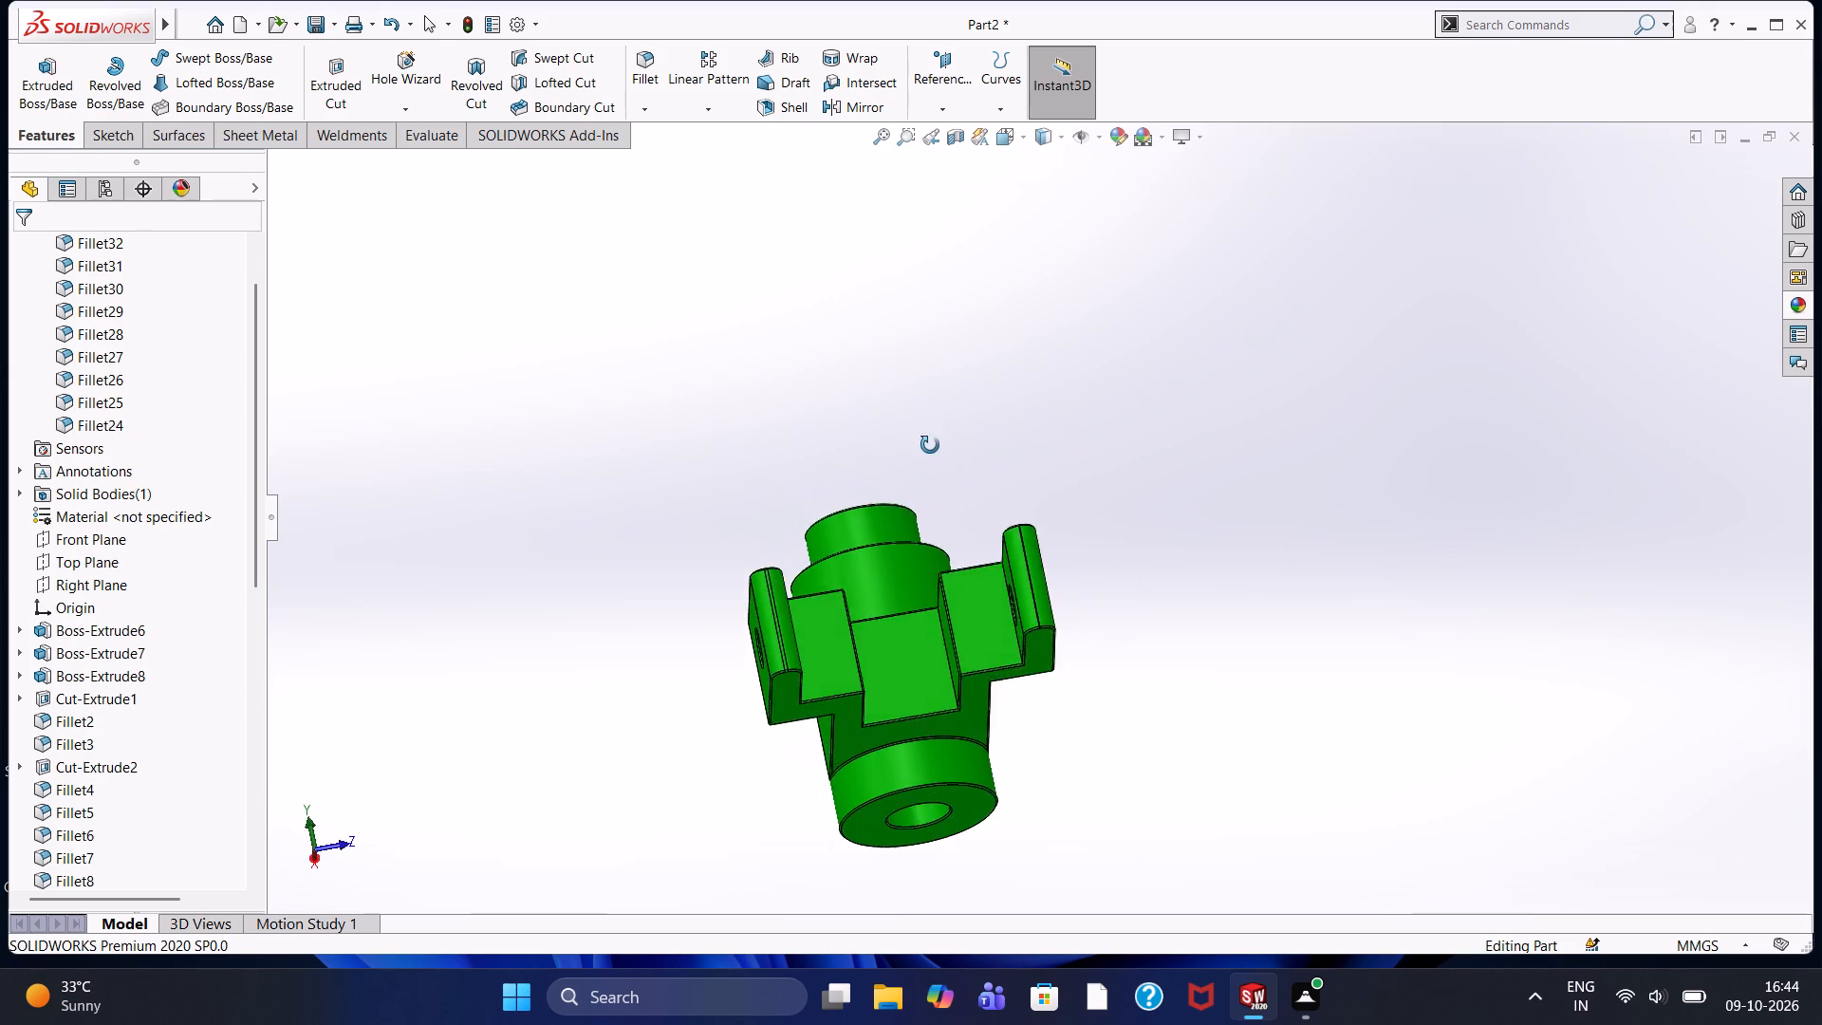
middle_click_drag(930, 445, 960, 489)
Examine the arm's underside up close, including the lower cylinder junction and the fork's lower edges, for missing fillets.
scroll(872, 786, "down", 8)
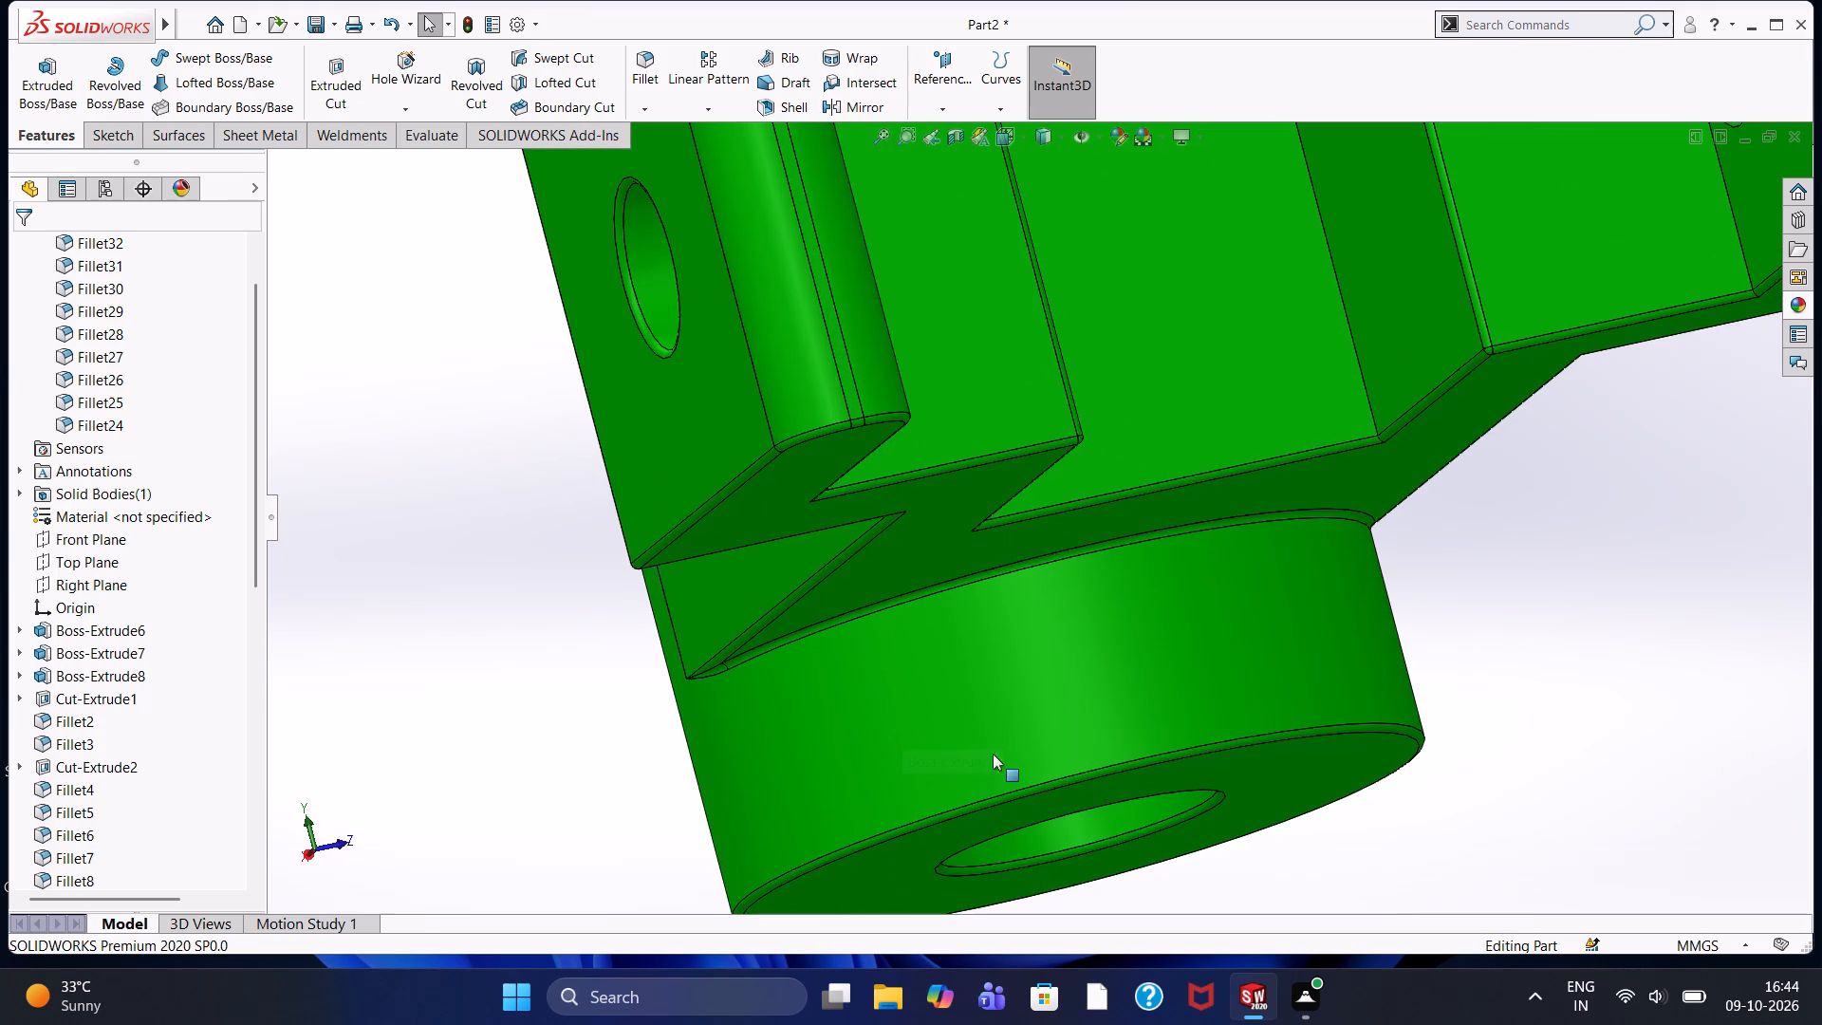
scroll(973, 624, "down", 2)
middle_click_drag(929, 541, 882, 412)
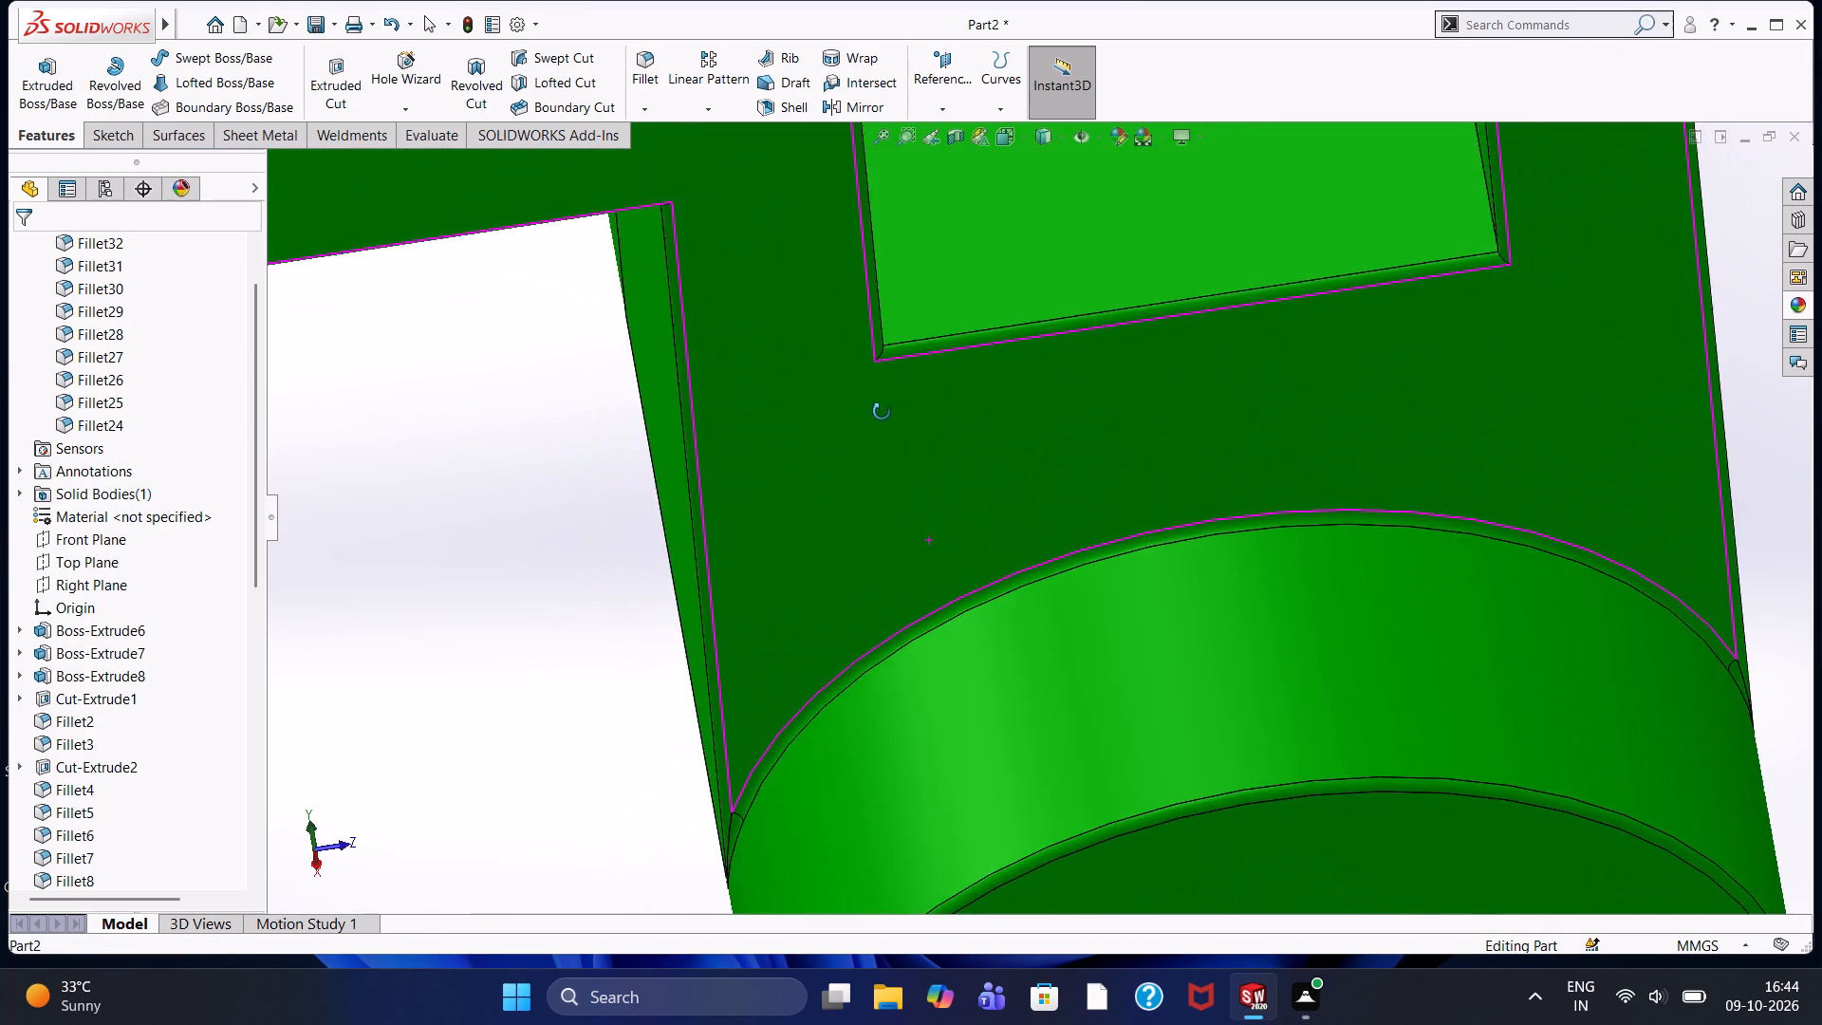
middle_click_drag(882, 412, 880, 407)
scroll(880, 407, "up", 5)
scroll(875, 328, "down", 3)
scroll(875, 328, "up", 5)
scroll(1288, 404, "down", 1)
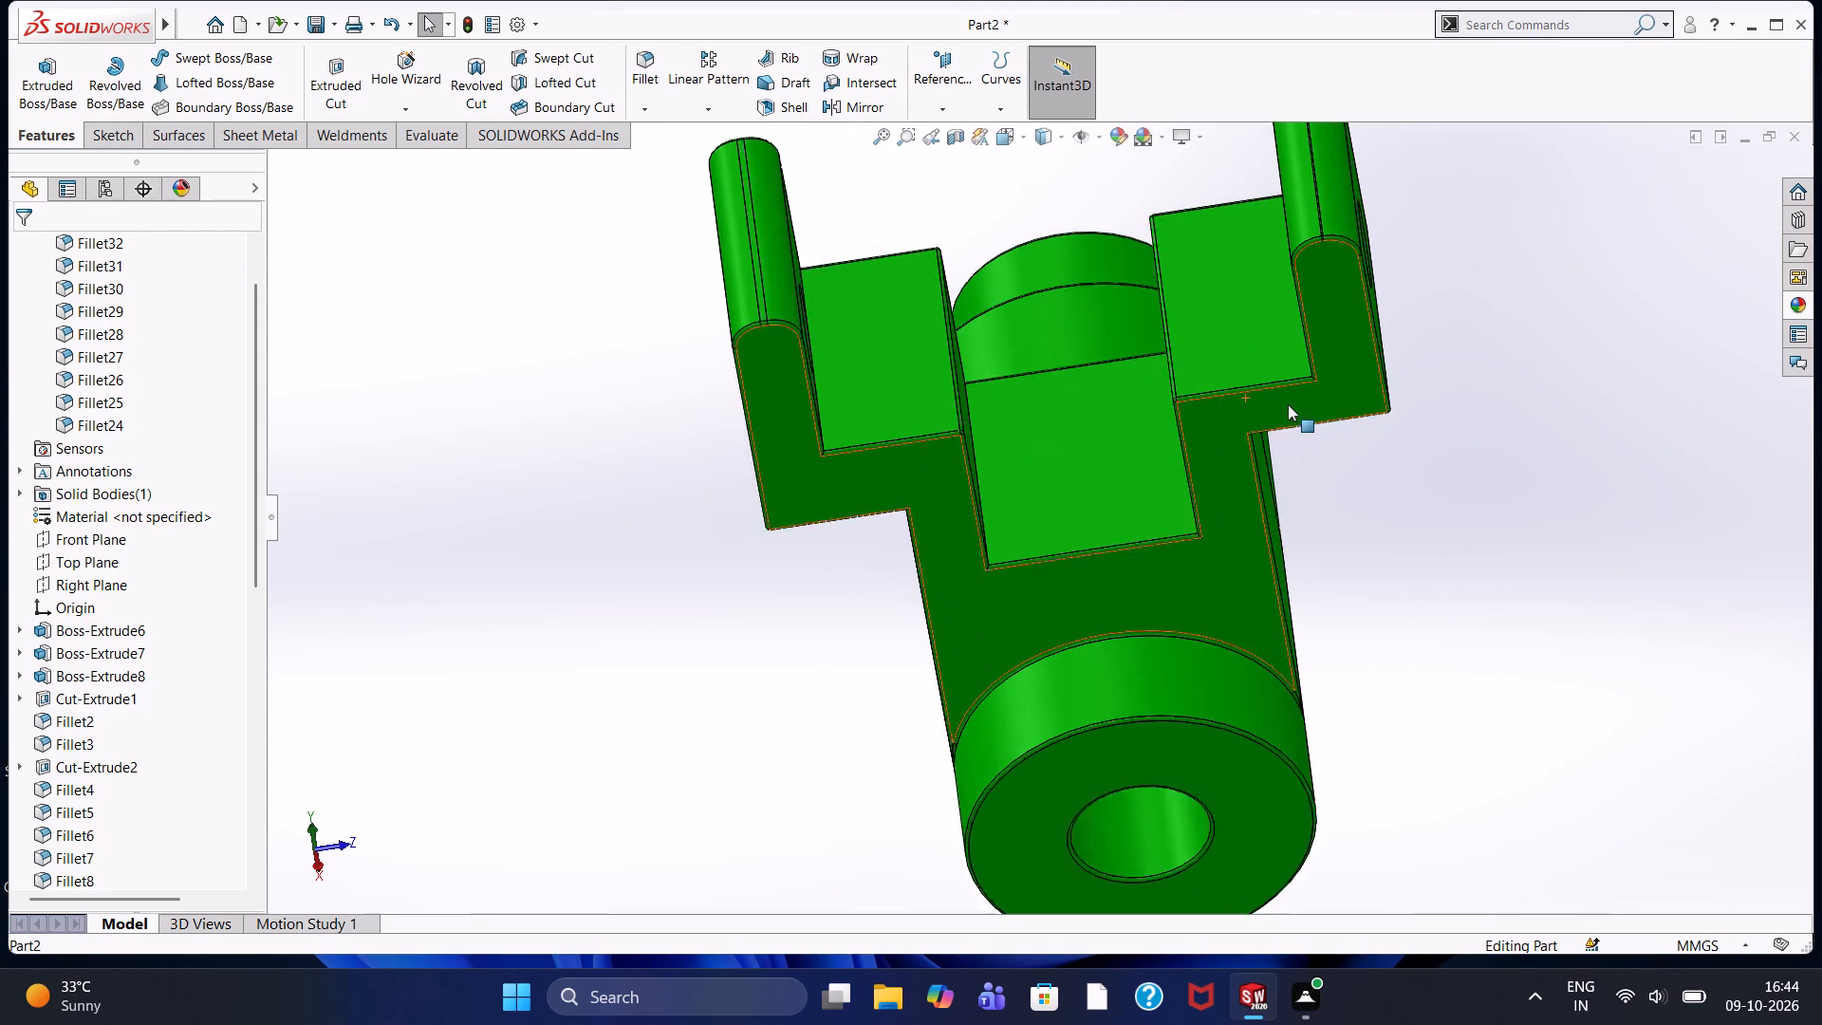
scroll(1288, 404, "down", 1)
middle_click_drag(1044, 417, 1088, 582)
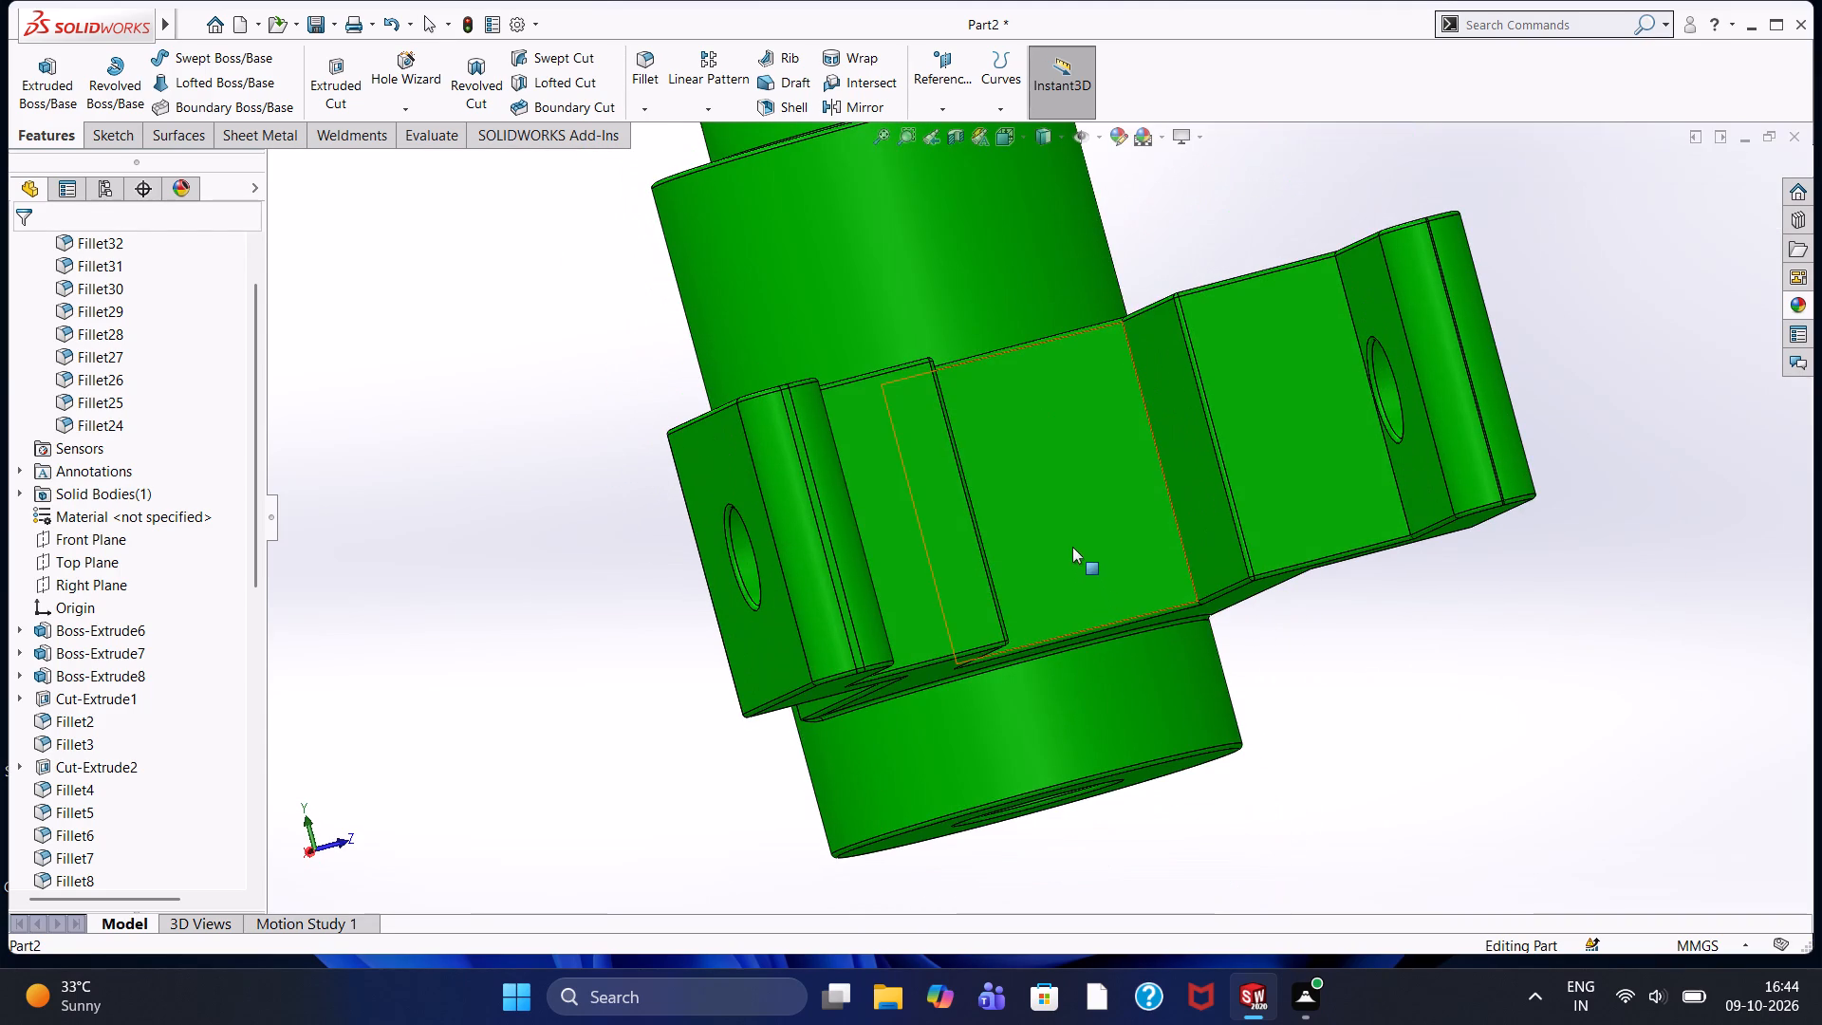
scroll(1104, 666, "down", 3)
scroll(1062, 562, "down", 6)
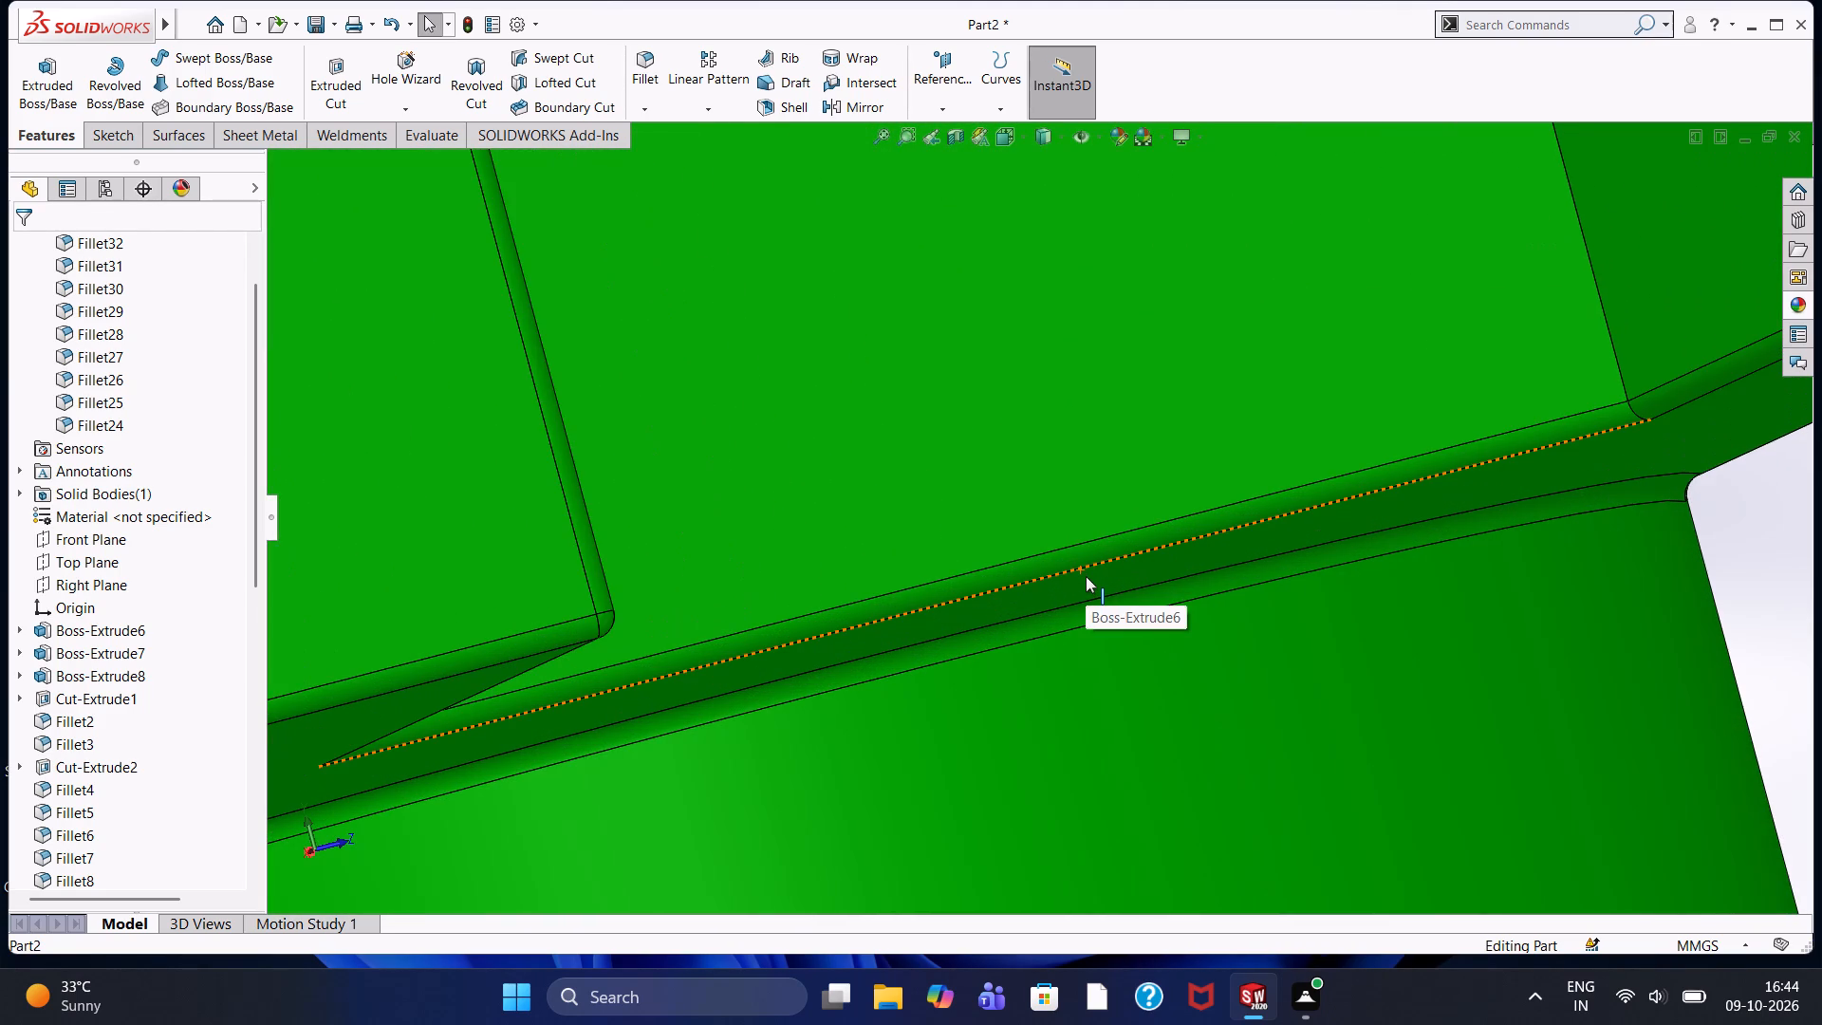
scroll(1086, 576, "up", 9)
scroll(1016, 520, "up", 2)
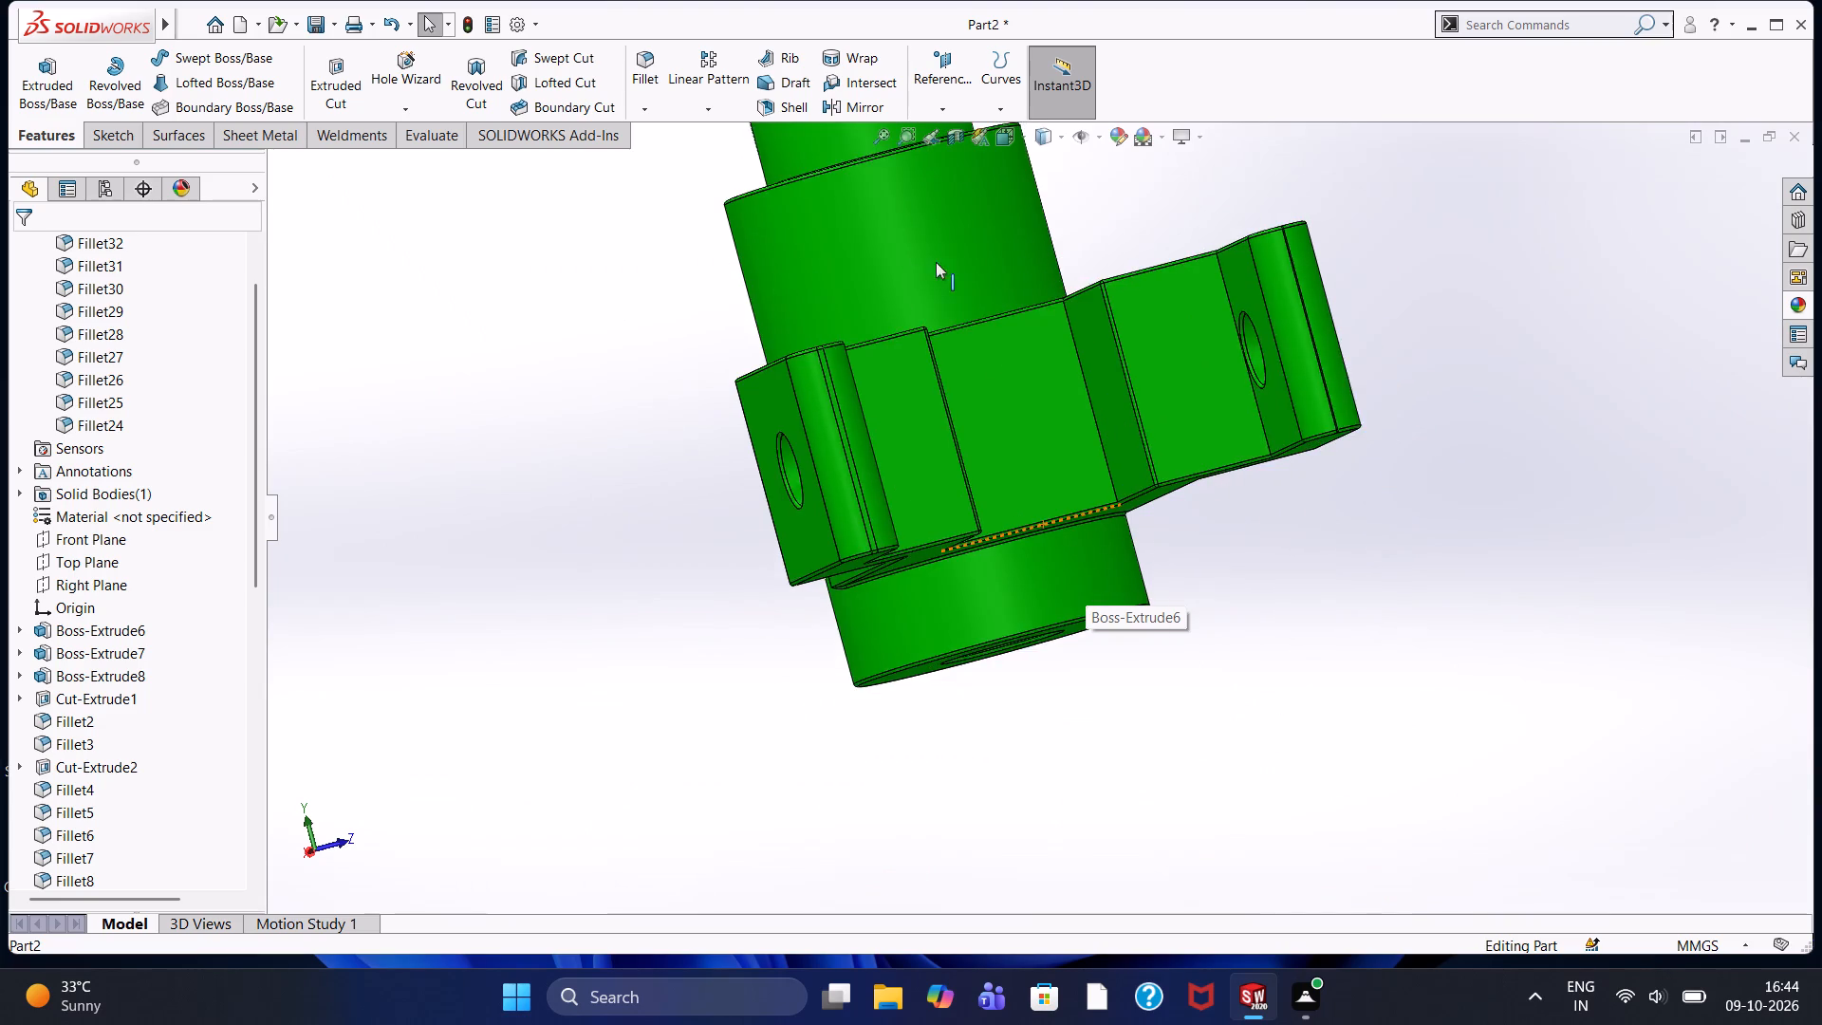
Examine the upper cylinder-to-arm junction and the fork's upper inner corners up close for missing fillets.
scroll(994, 376, "down", 6)
middle_click_drag(994, 304, 1032, 391)
scroll(1032, 391, "up", 2)
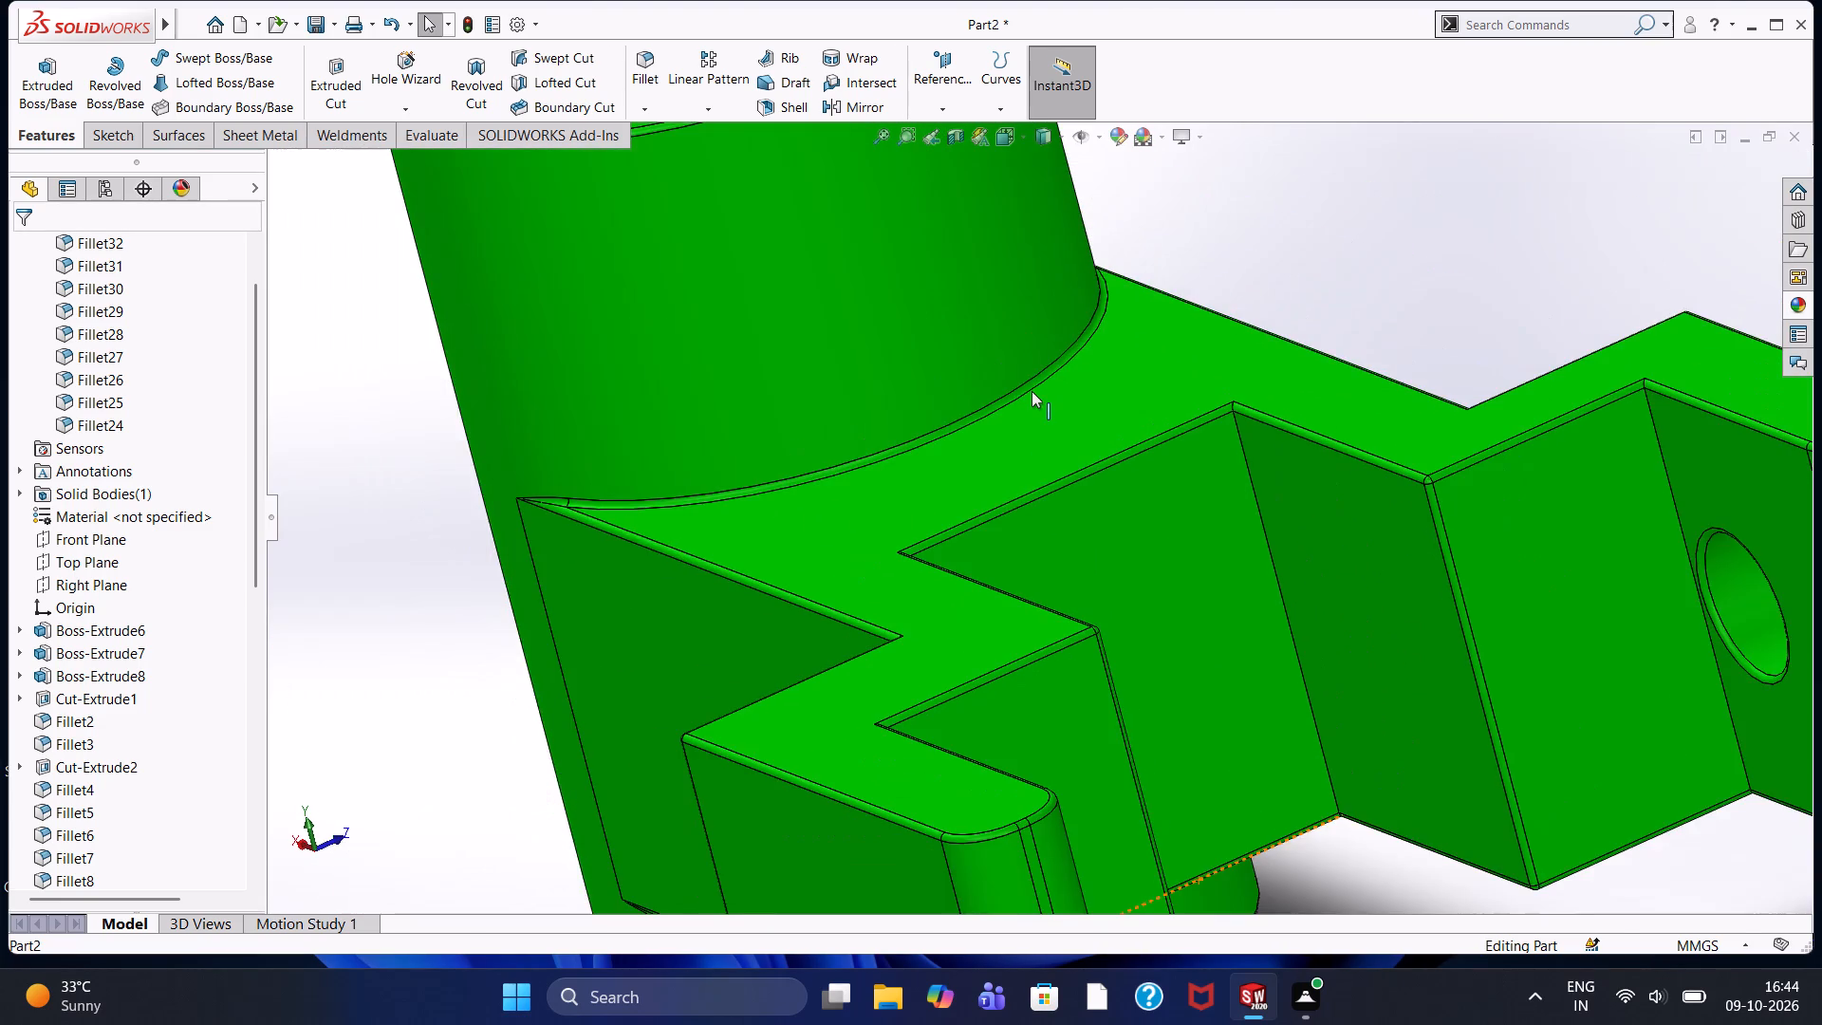
scroll(1016, 424, "up", 2)
middle_click_drag(999, 448, 1068, 490)
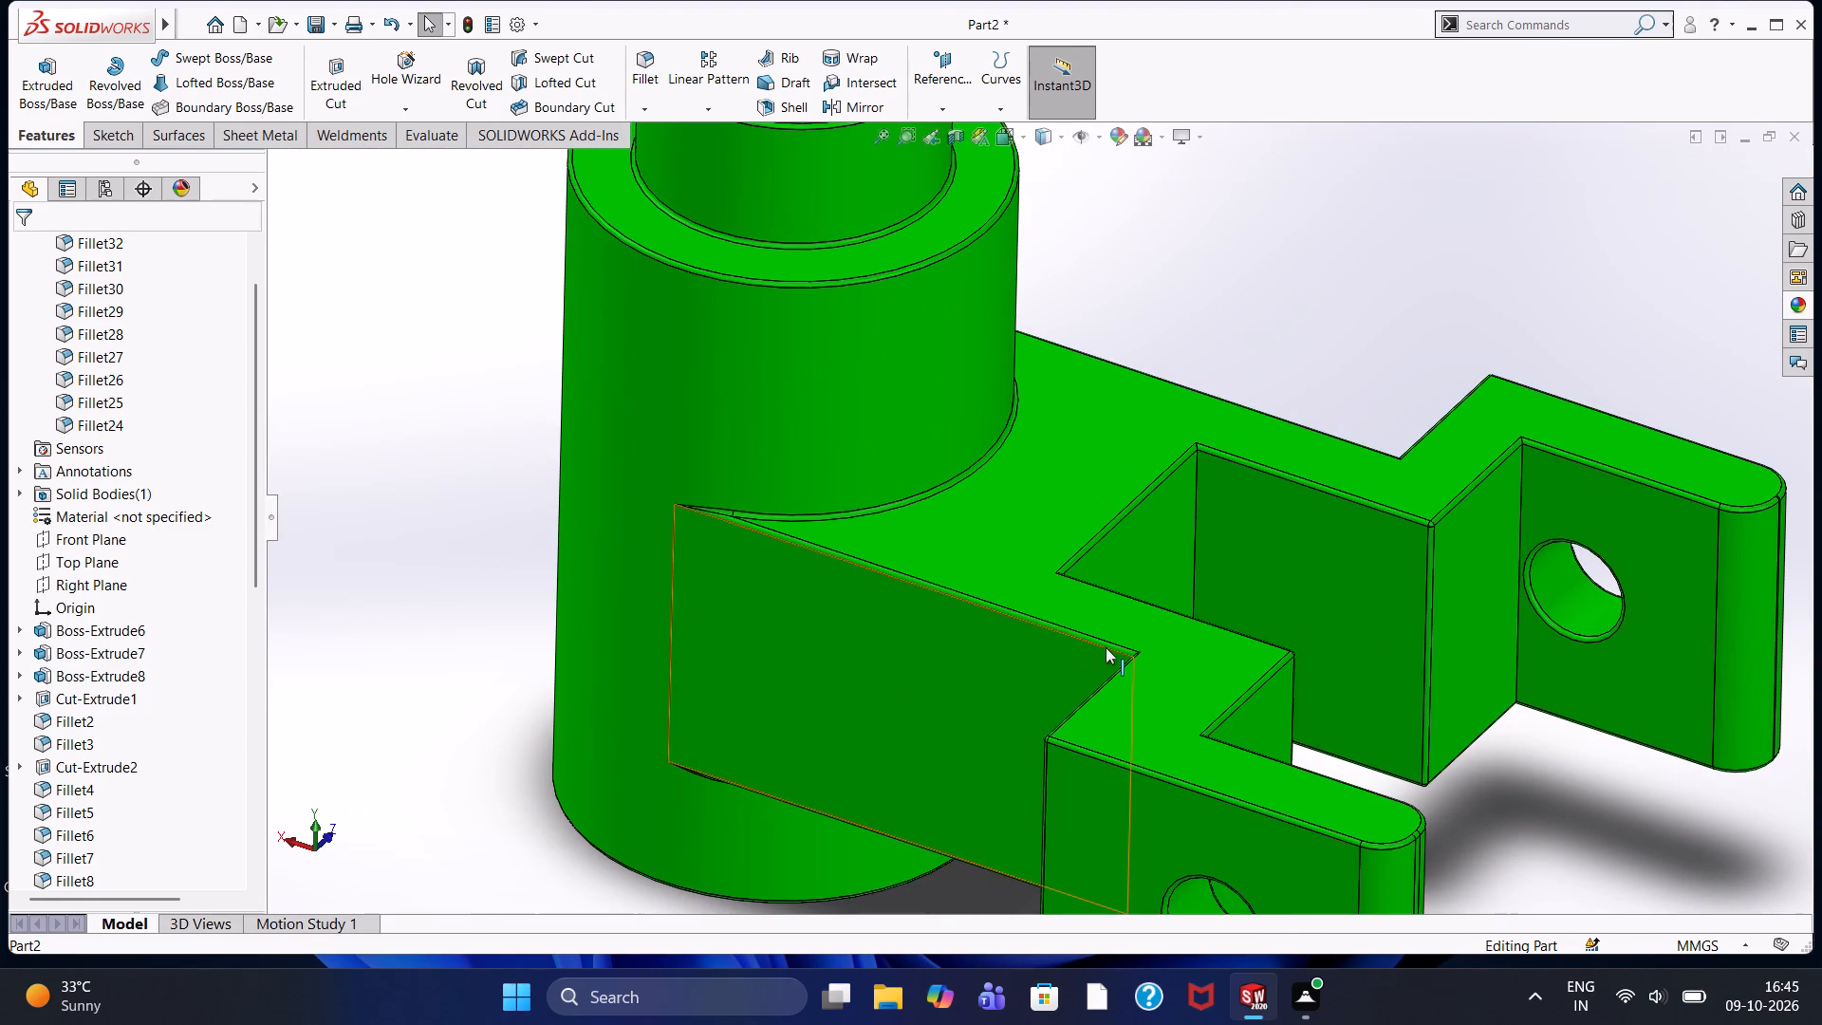
middle_click_drag(1144, 633, 1167, 842)
scroll(1169, 840, "down", 1)
scroll(1152, 624, "down", 3)
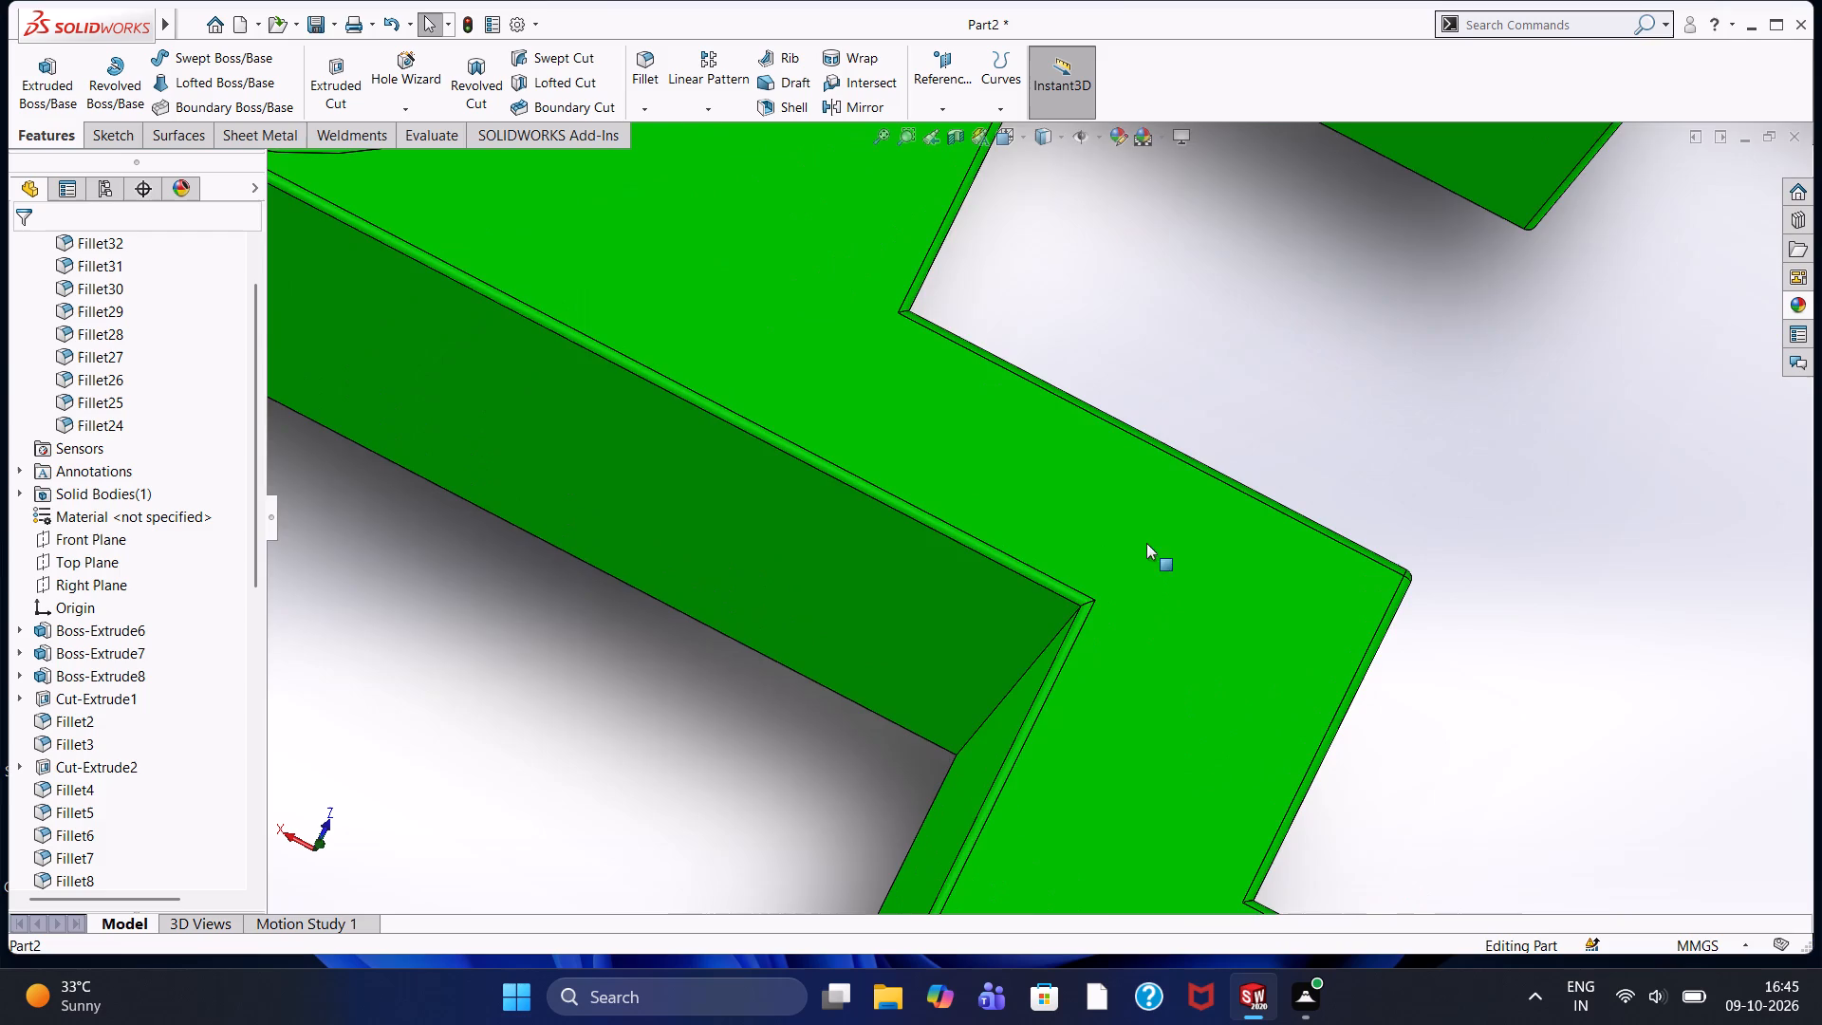
scroll(1142, 497, "up", 6)
scroll(1092, 279, "down", 2)
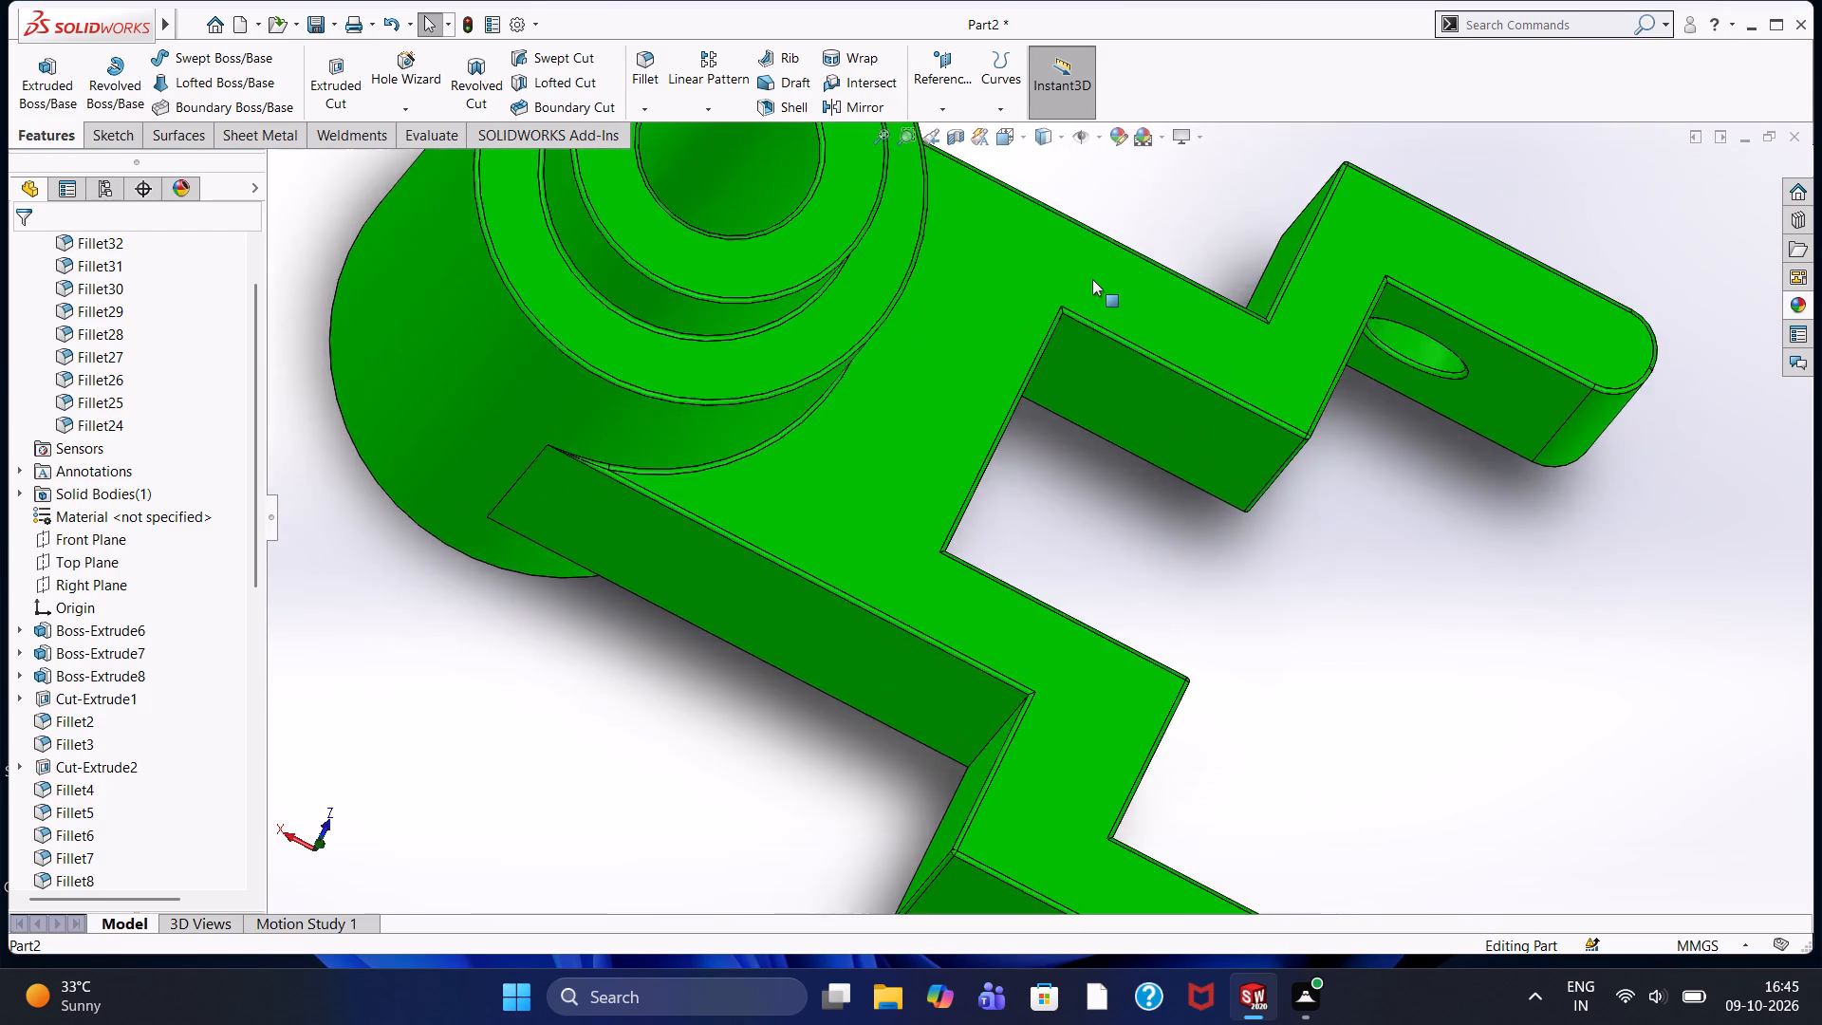
scroll(1087, 279, "up", 3)
scroll(746, 482, "up", 2)
Inspect the bracket's top outline, checking the arm's long upper edges and the stepped boss rings.
middle_click_drag(697, 427, 608, 445)
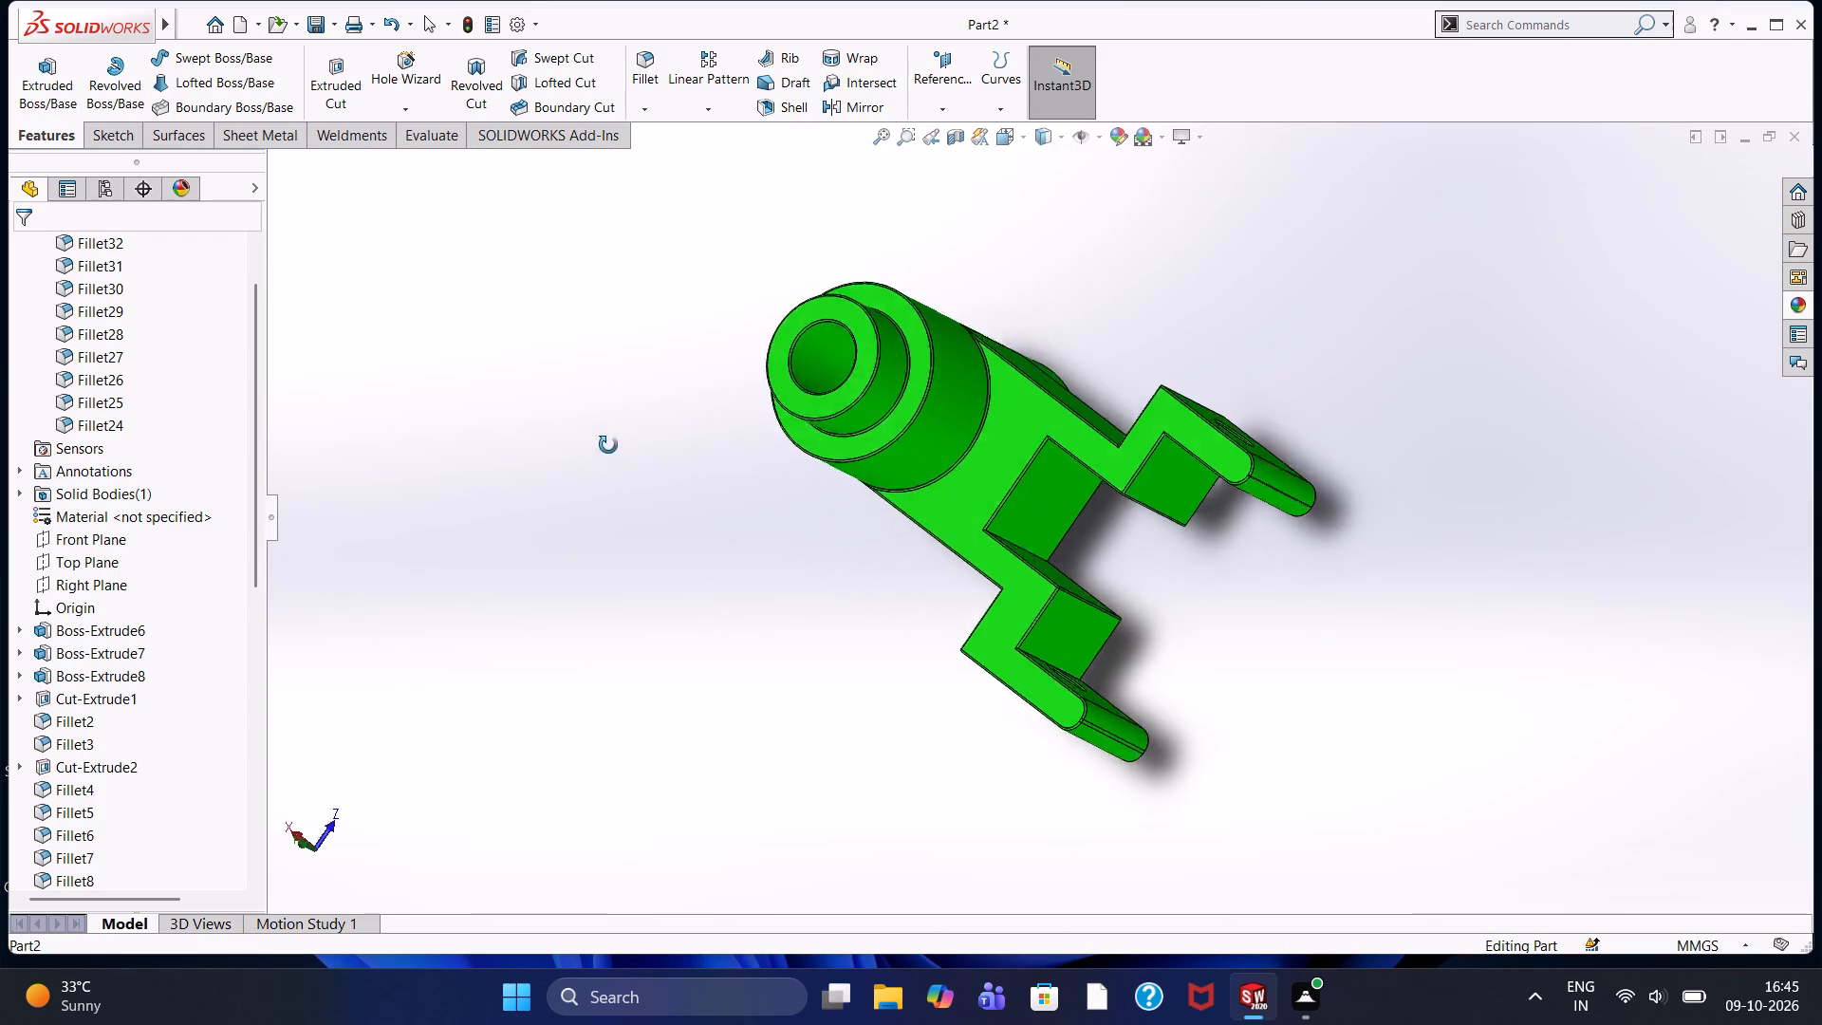
middle_click_drag(608, 445, 672, 510)
scroll(769, 439, "up", 3)
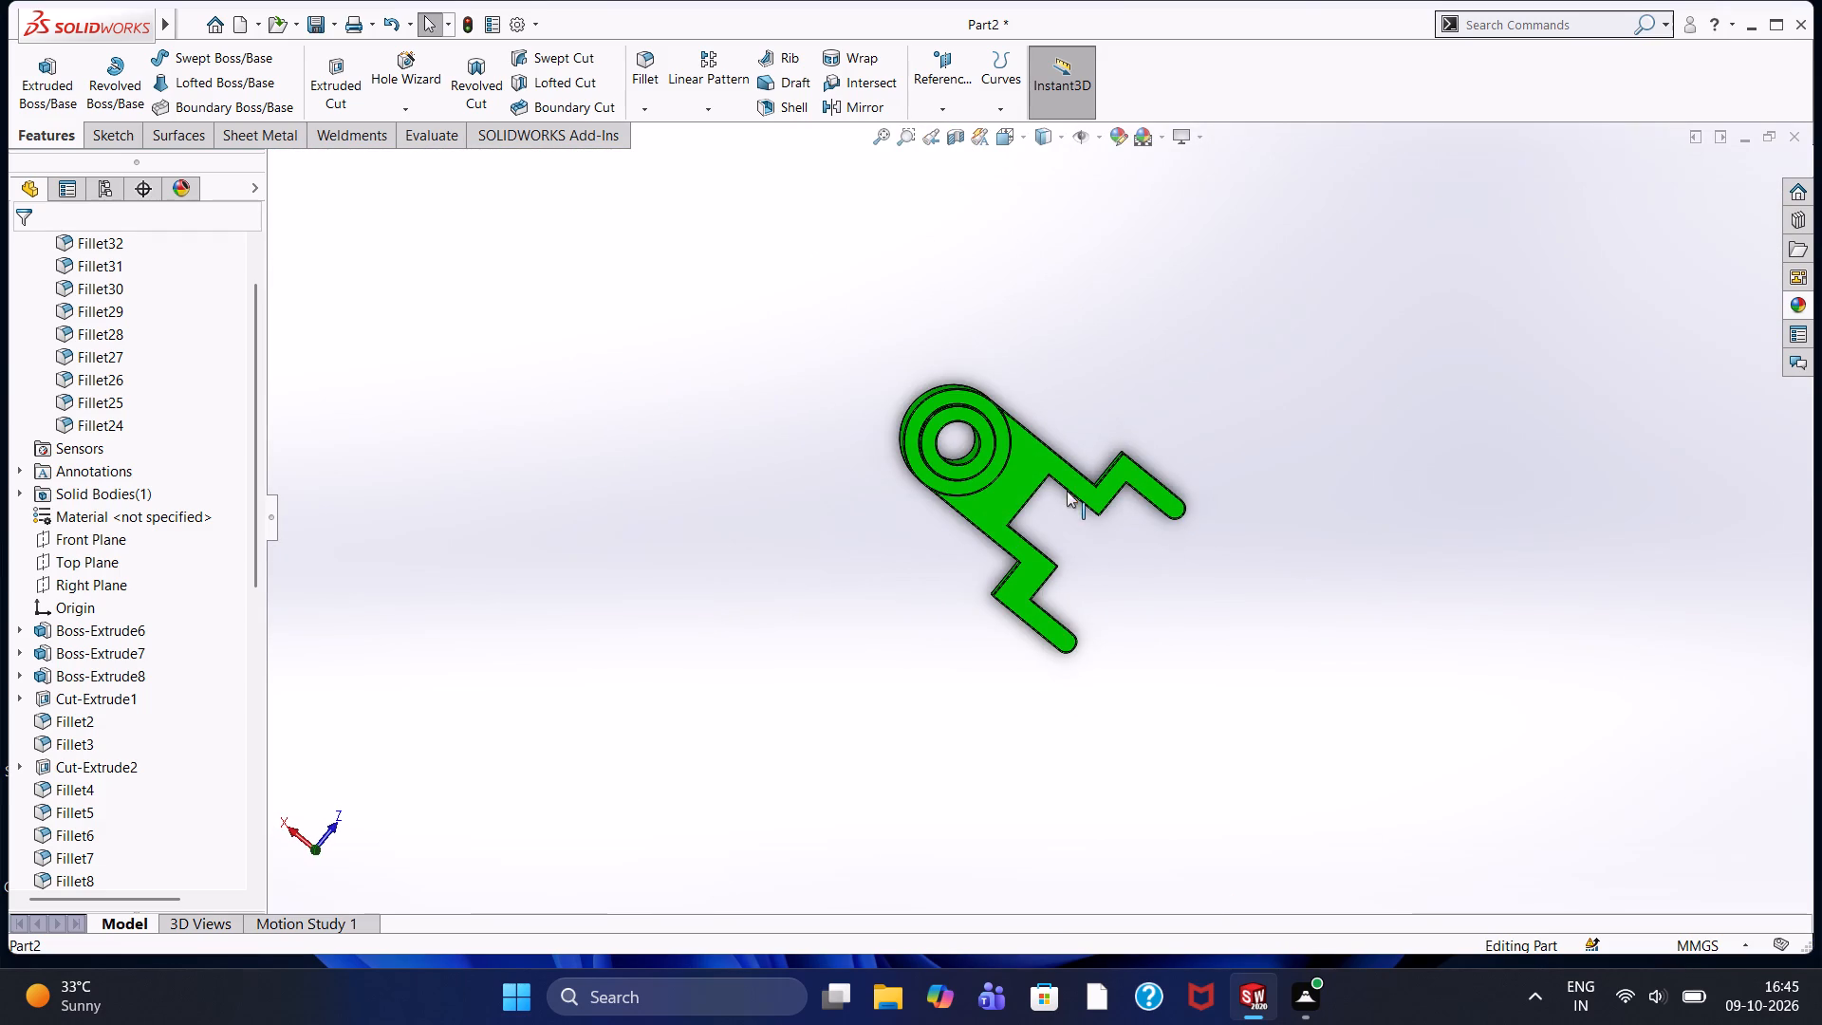
scroll(1066, 489, "down", 2)
scroll(930, 401, "down", 2)
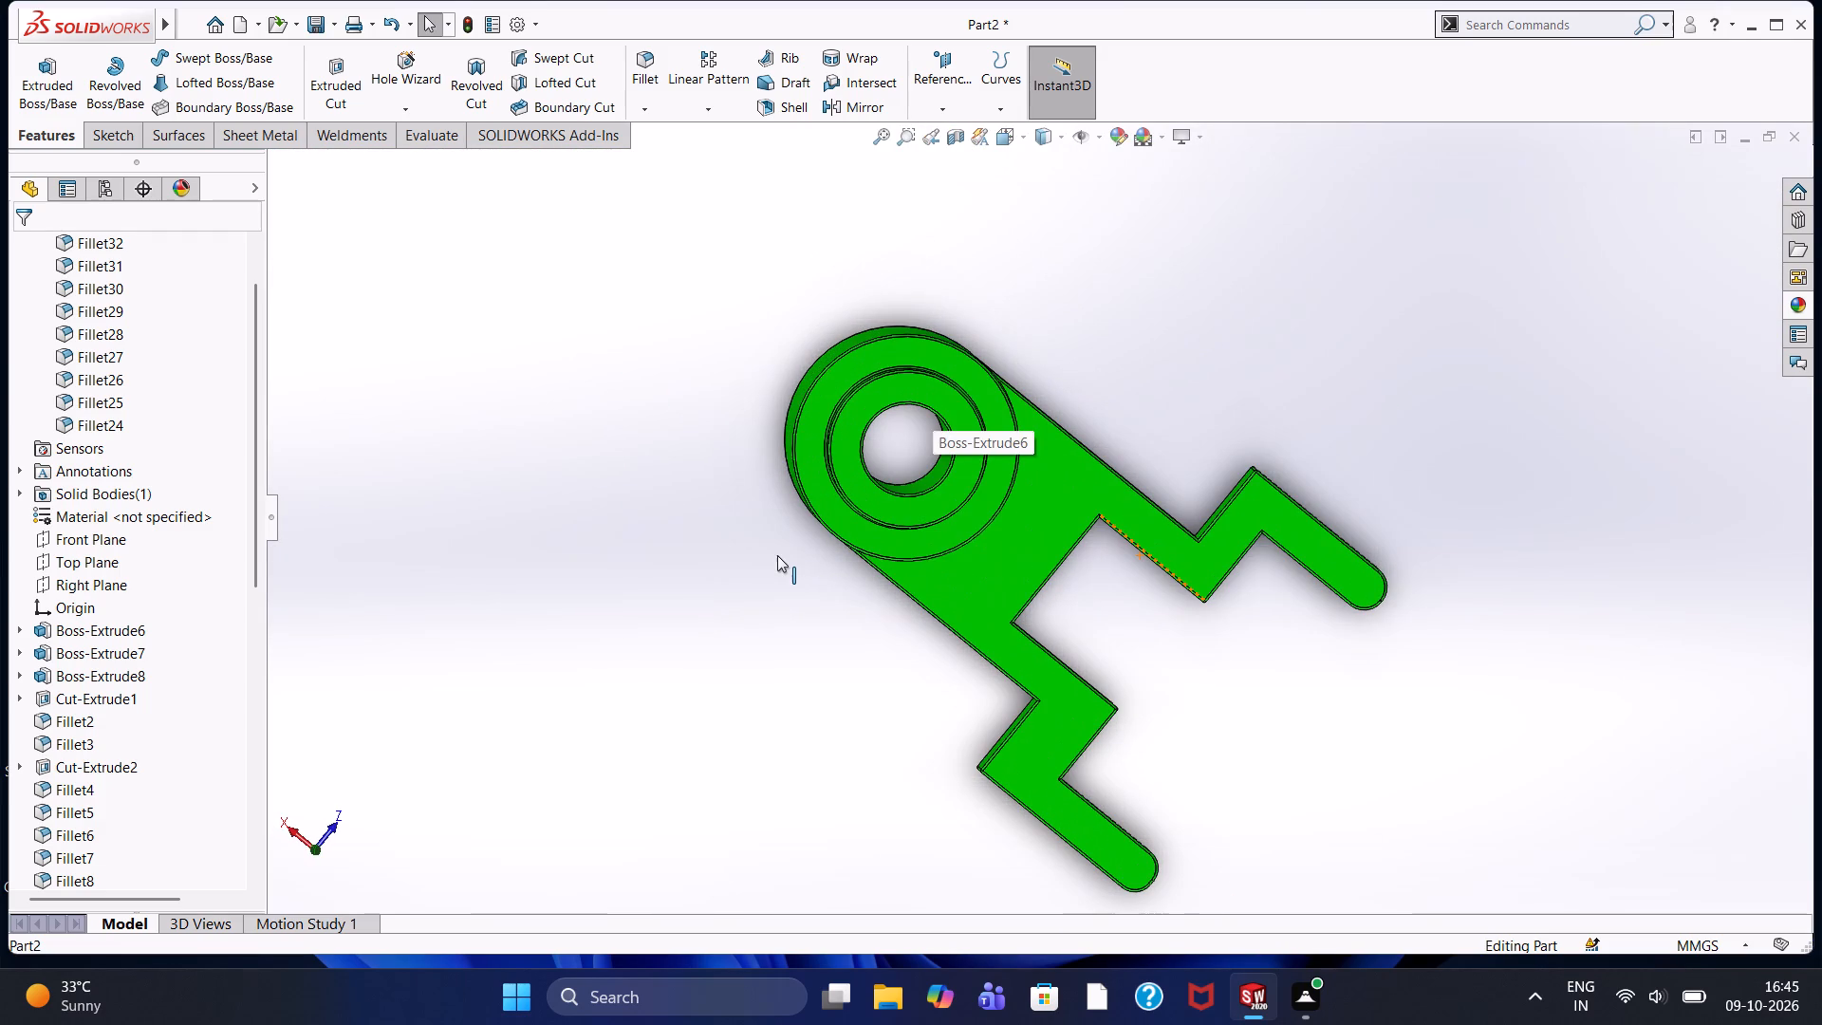
scroll(1187, 530, "down", 2)
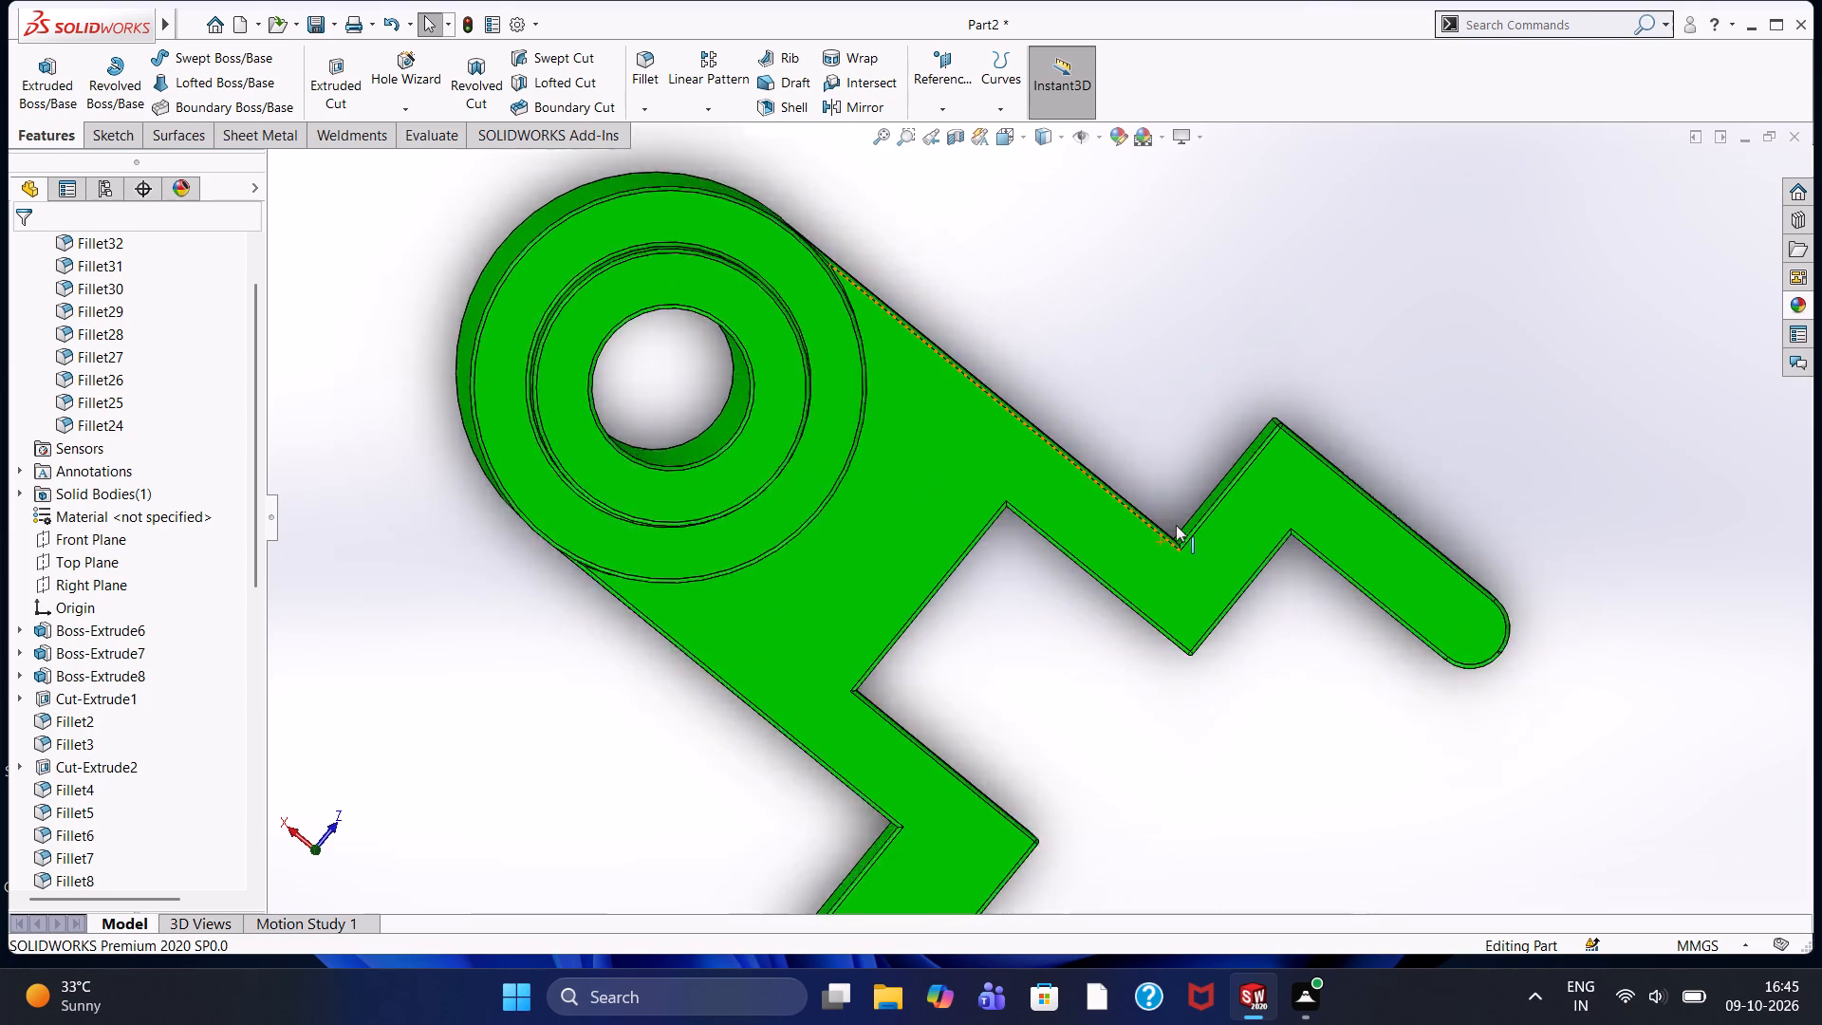
scroll(1176, 525, "down", 2)
scroll(1070, 514, "up", 6)
scroll(1063, 512, "down", 3)
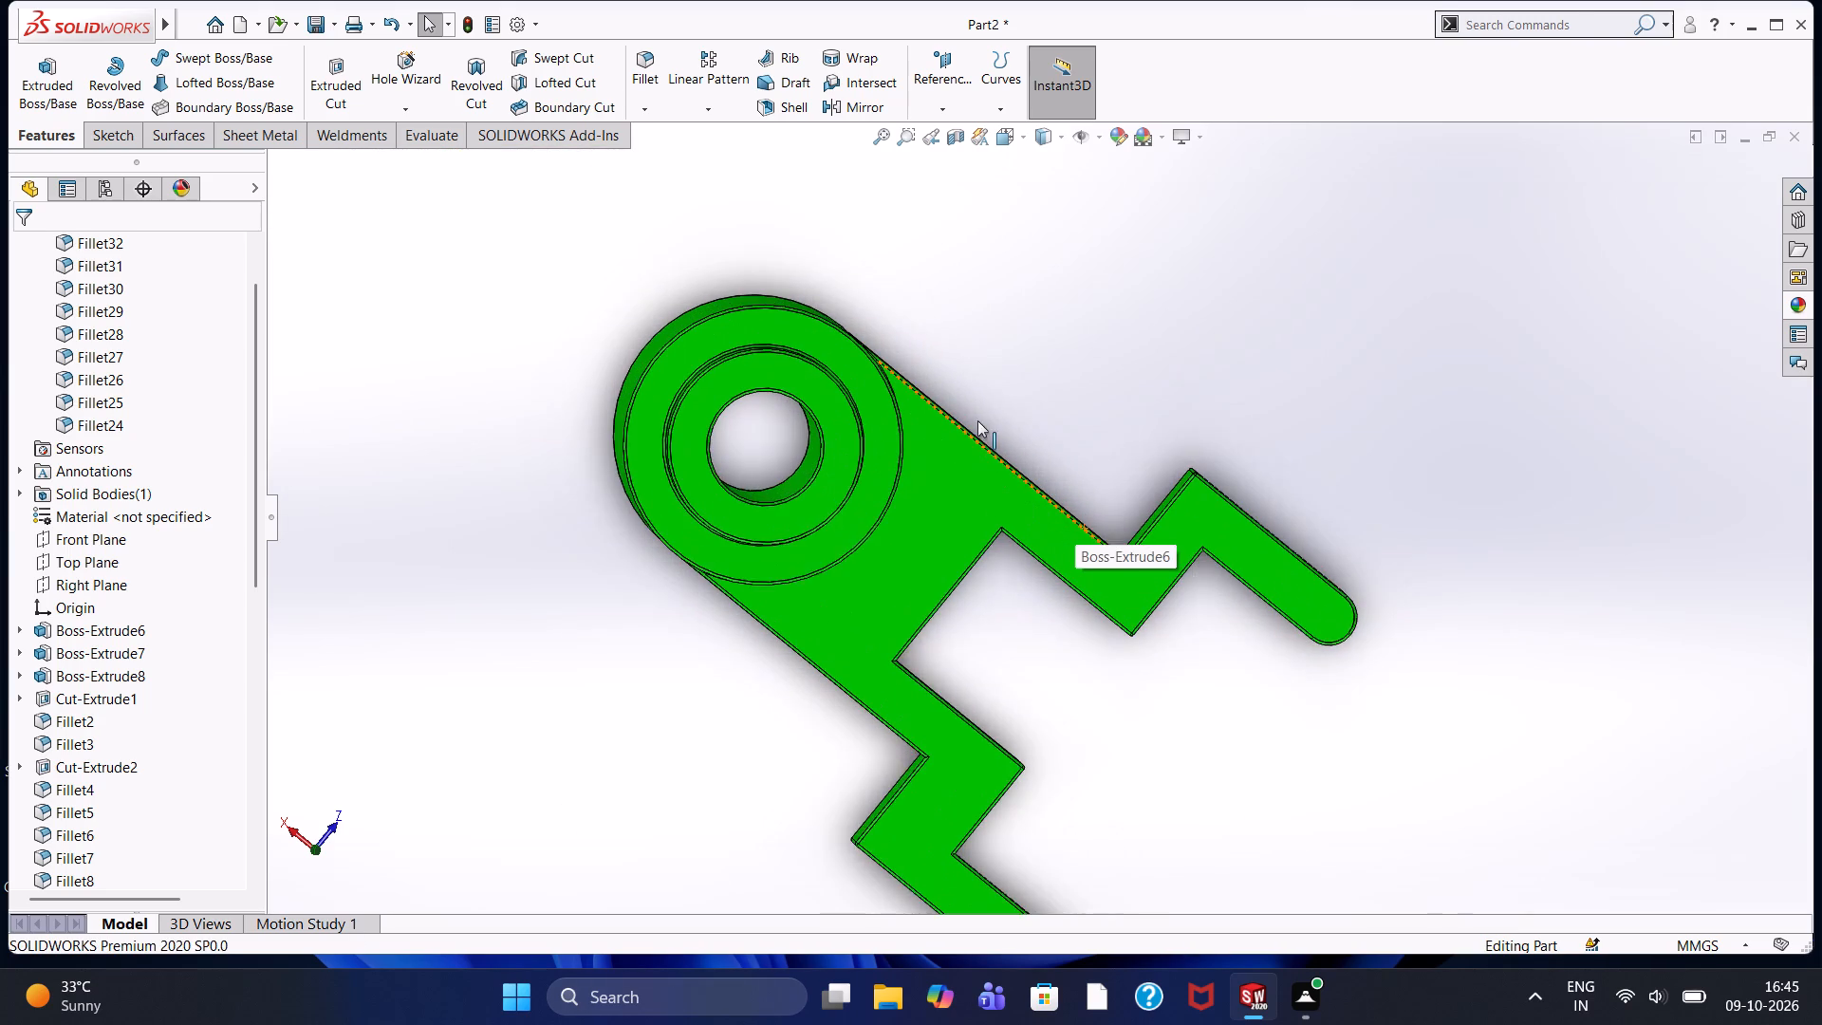
scroll(977, 420, "down", 1)
middle_click_drag(1050, 376, 1031, 242)
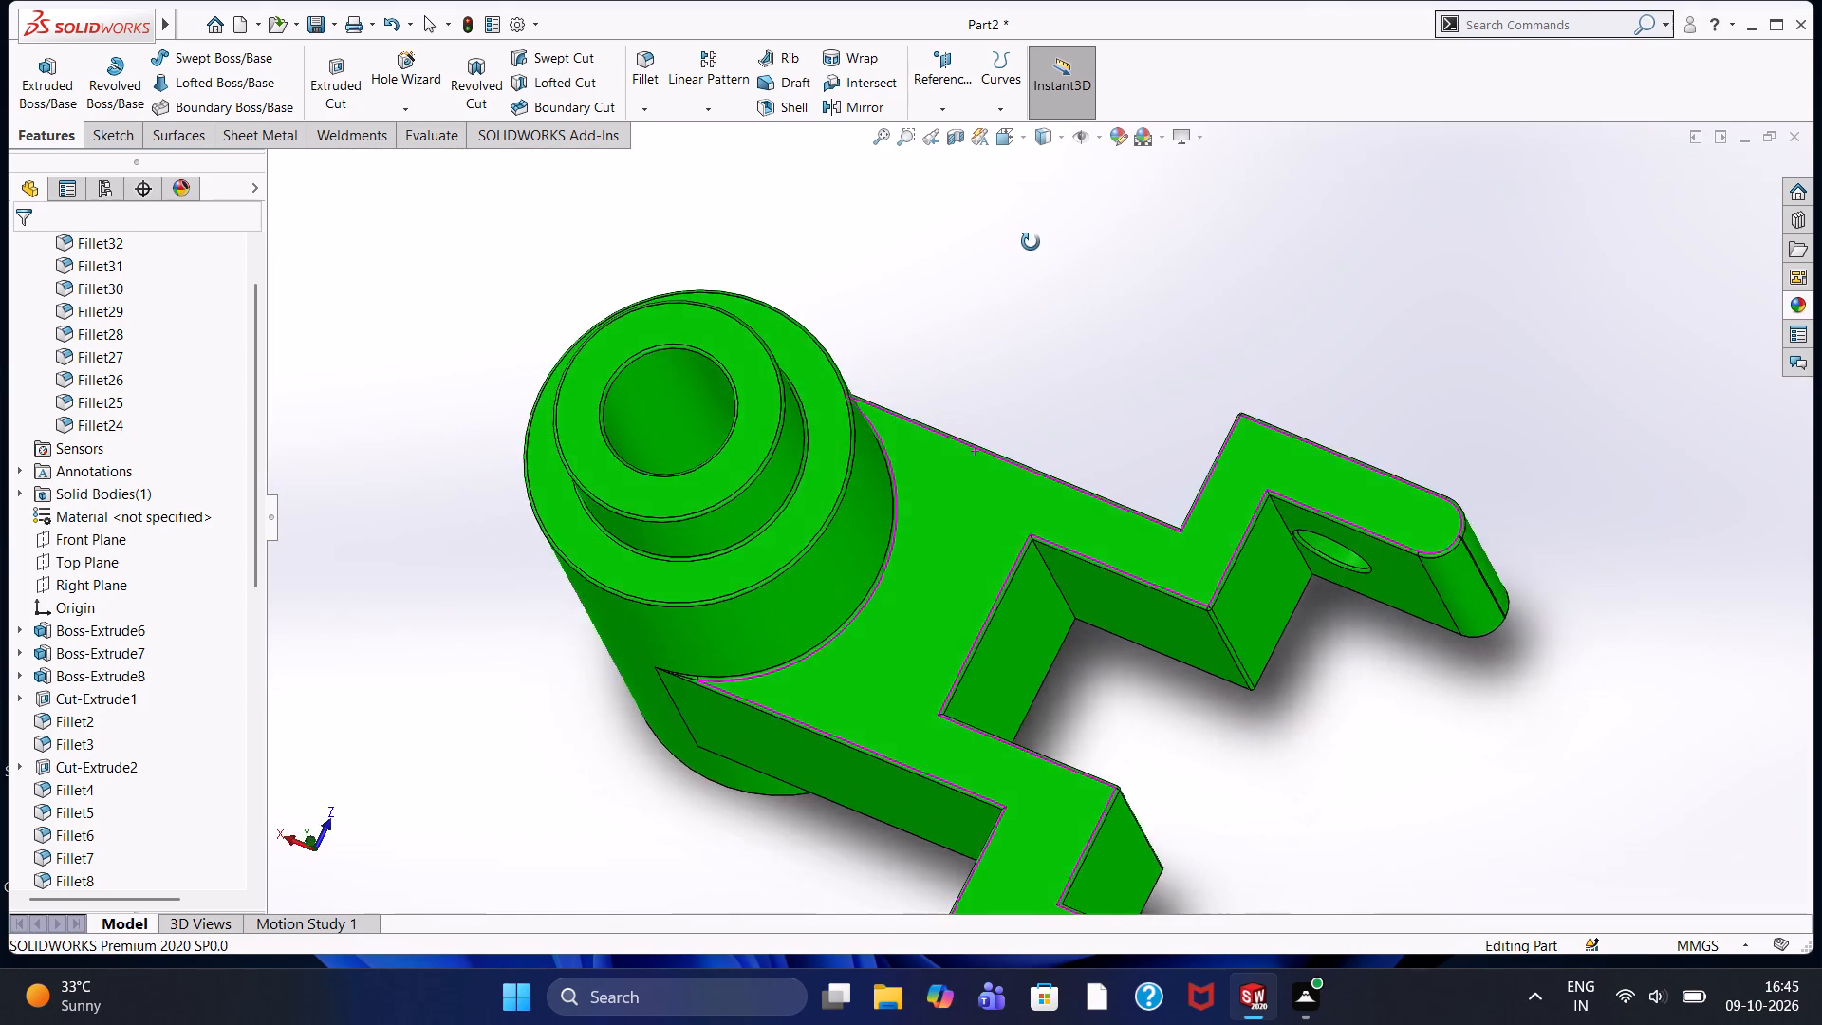
middle_click_drag(1031, 242, 1042, 217)
scroll(1010, 344, "up", 3)
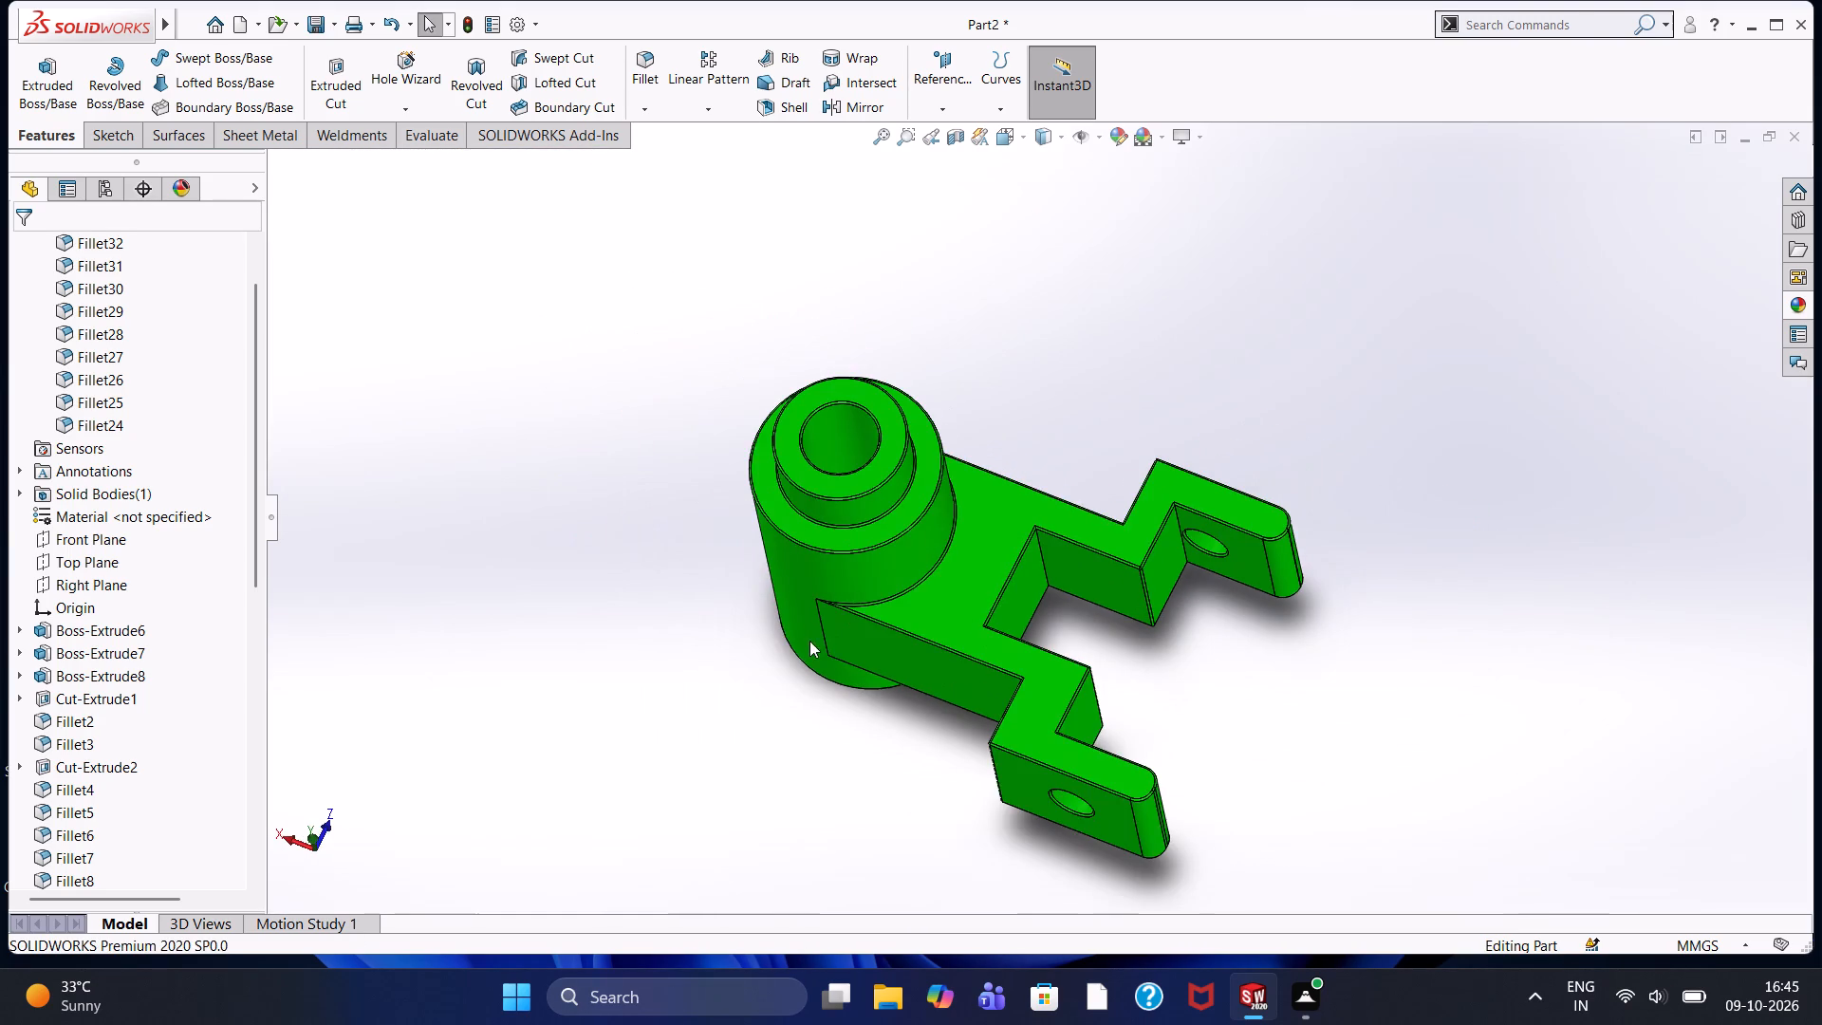
scroll(809, 641, "up", 2)
scroll(817, 640, "down", 1)
Check the stepped boss's circular edges, the arm's outer side face and both lug holes from above and the side.
middle_click_drag(908, 685, 948, 737)
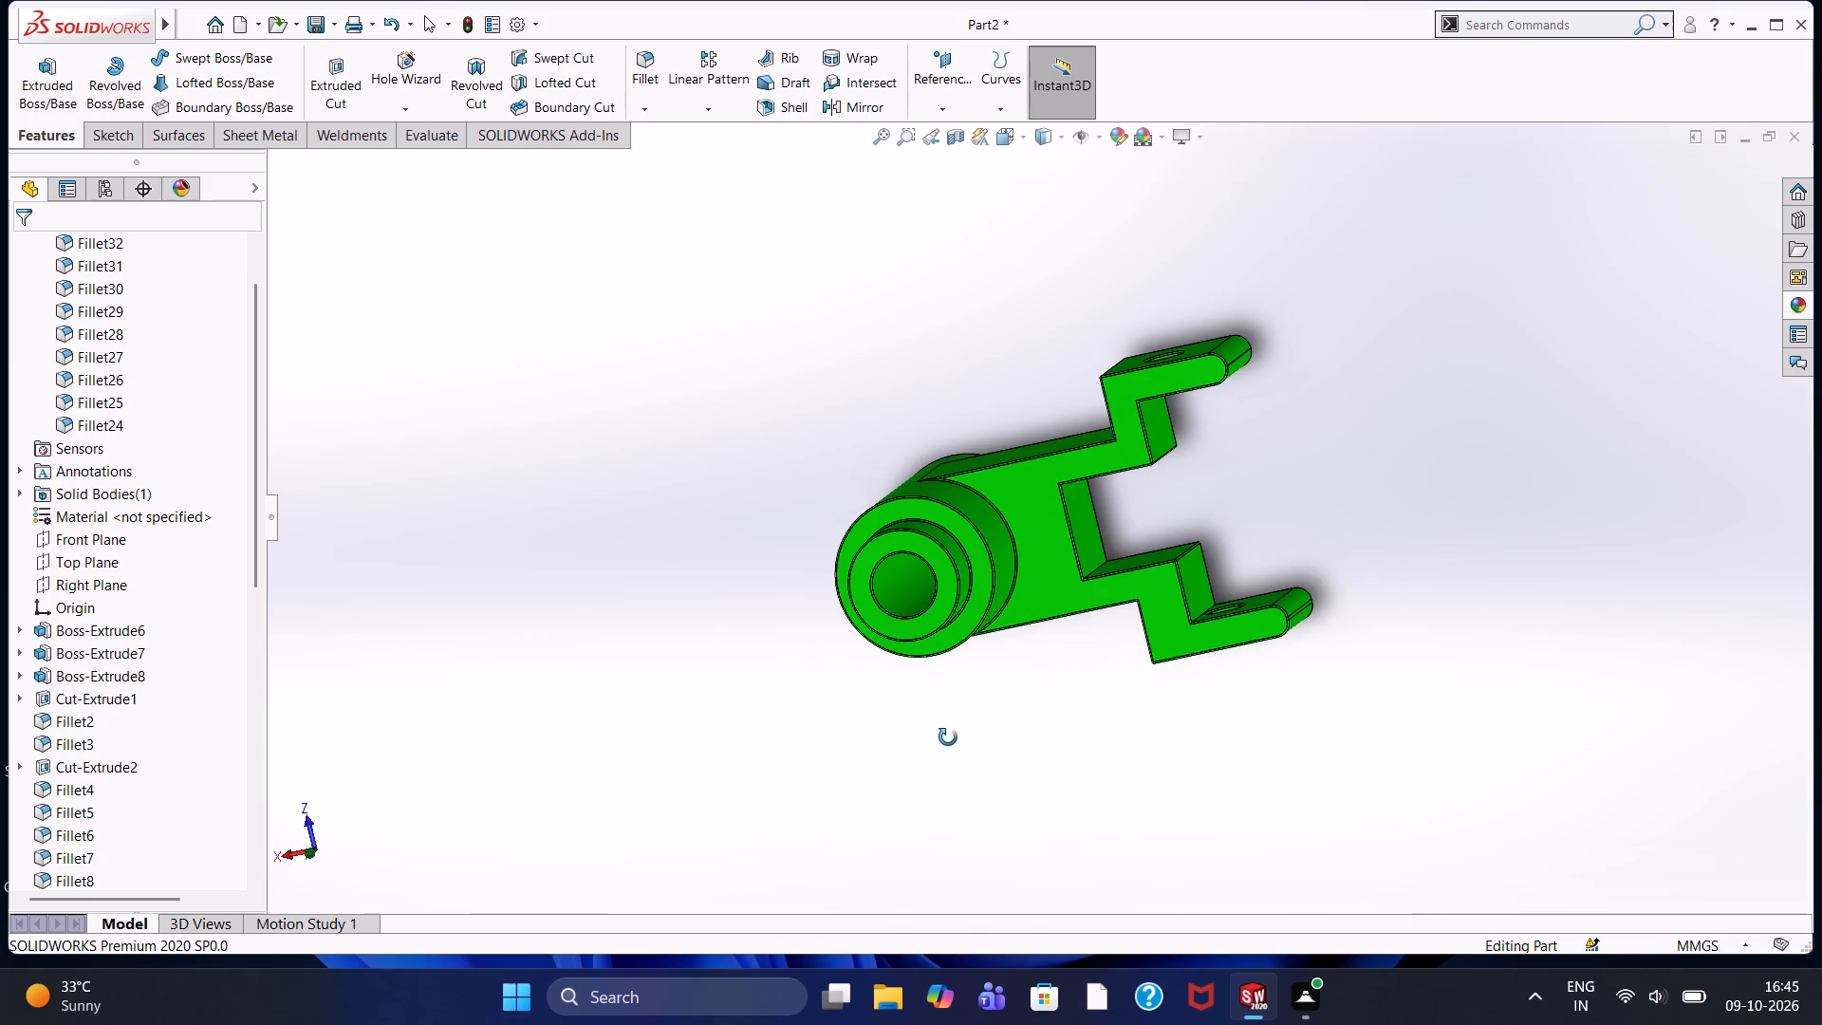
middle_click_drag(948, 737, 974, 701)
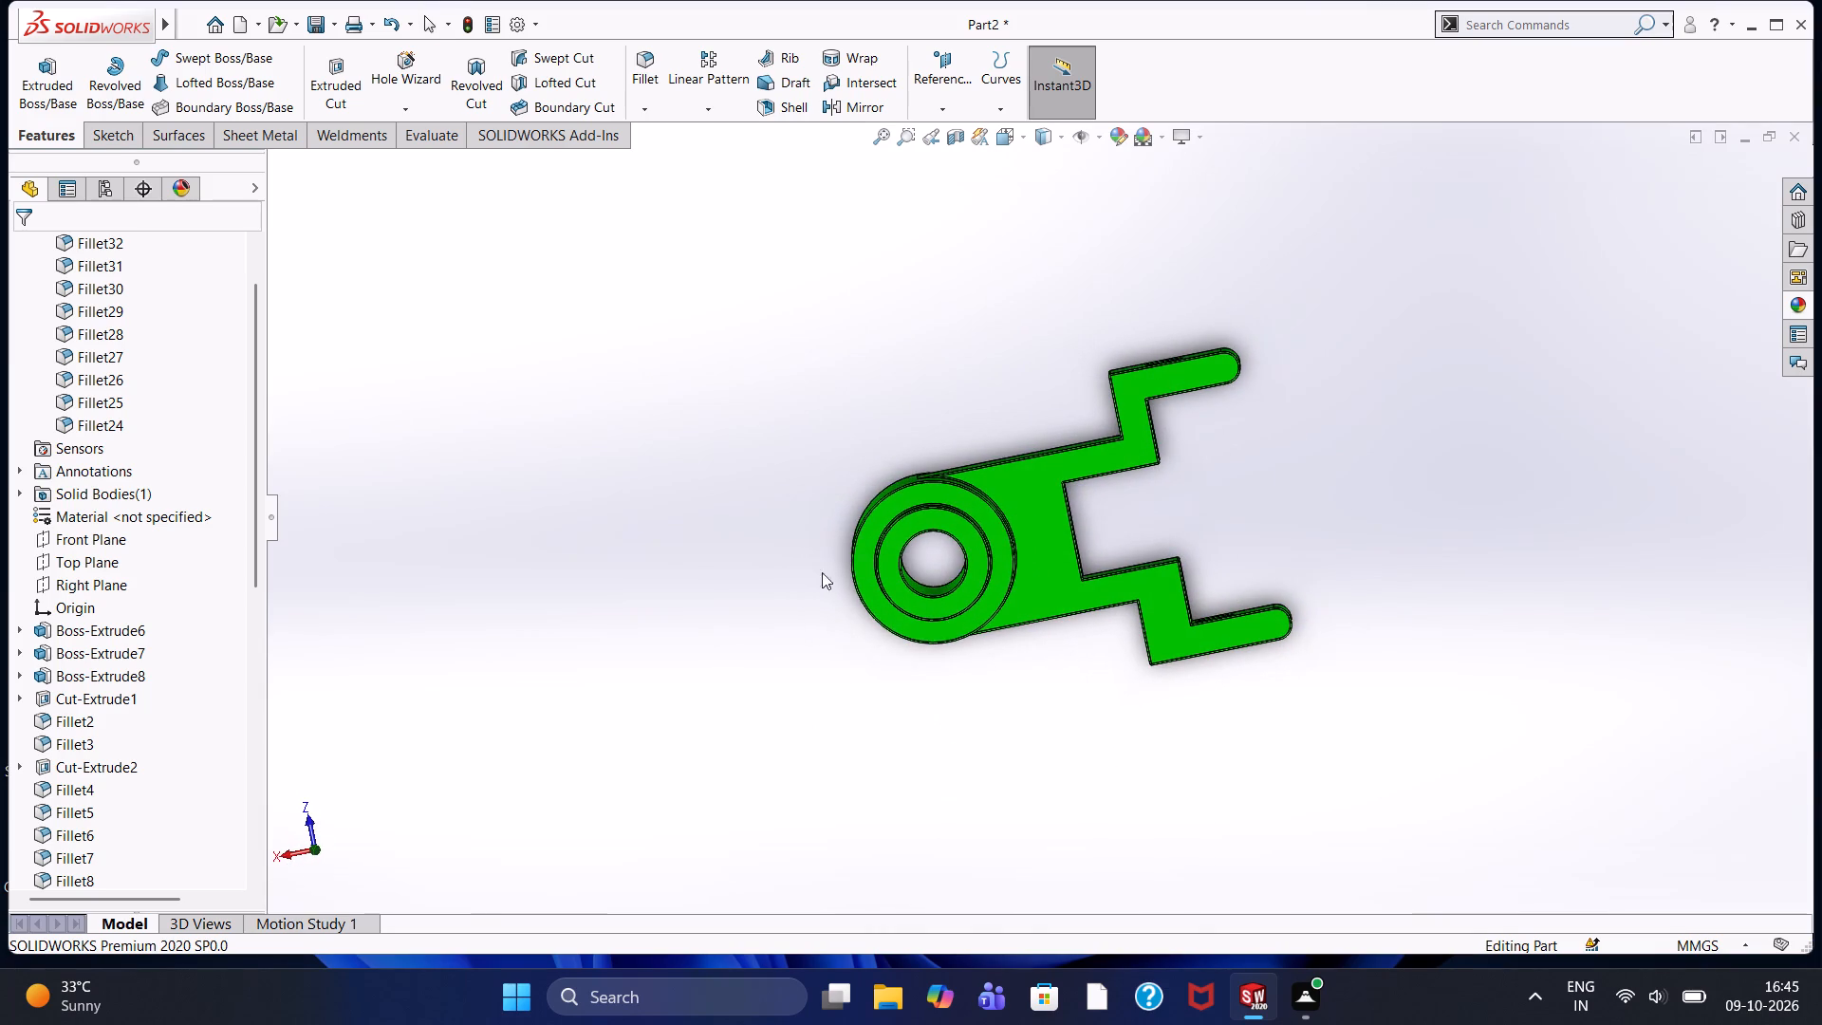
scroll(901, 484, "up", 1)
scroll(995, 550, "up", 1)
scroll(994, 550, "down", 6)
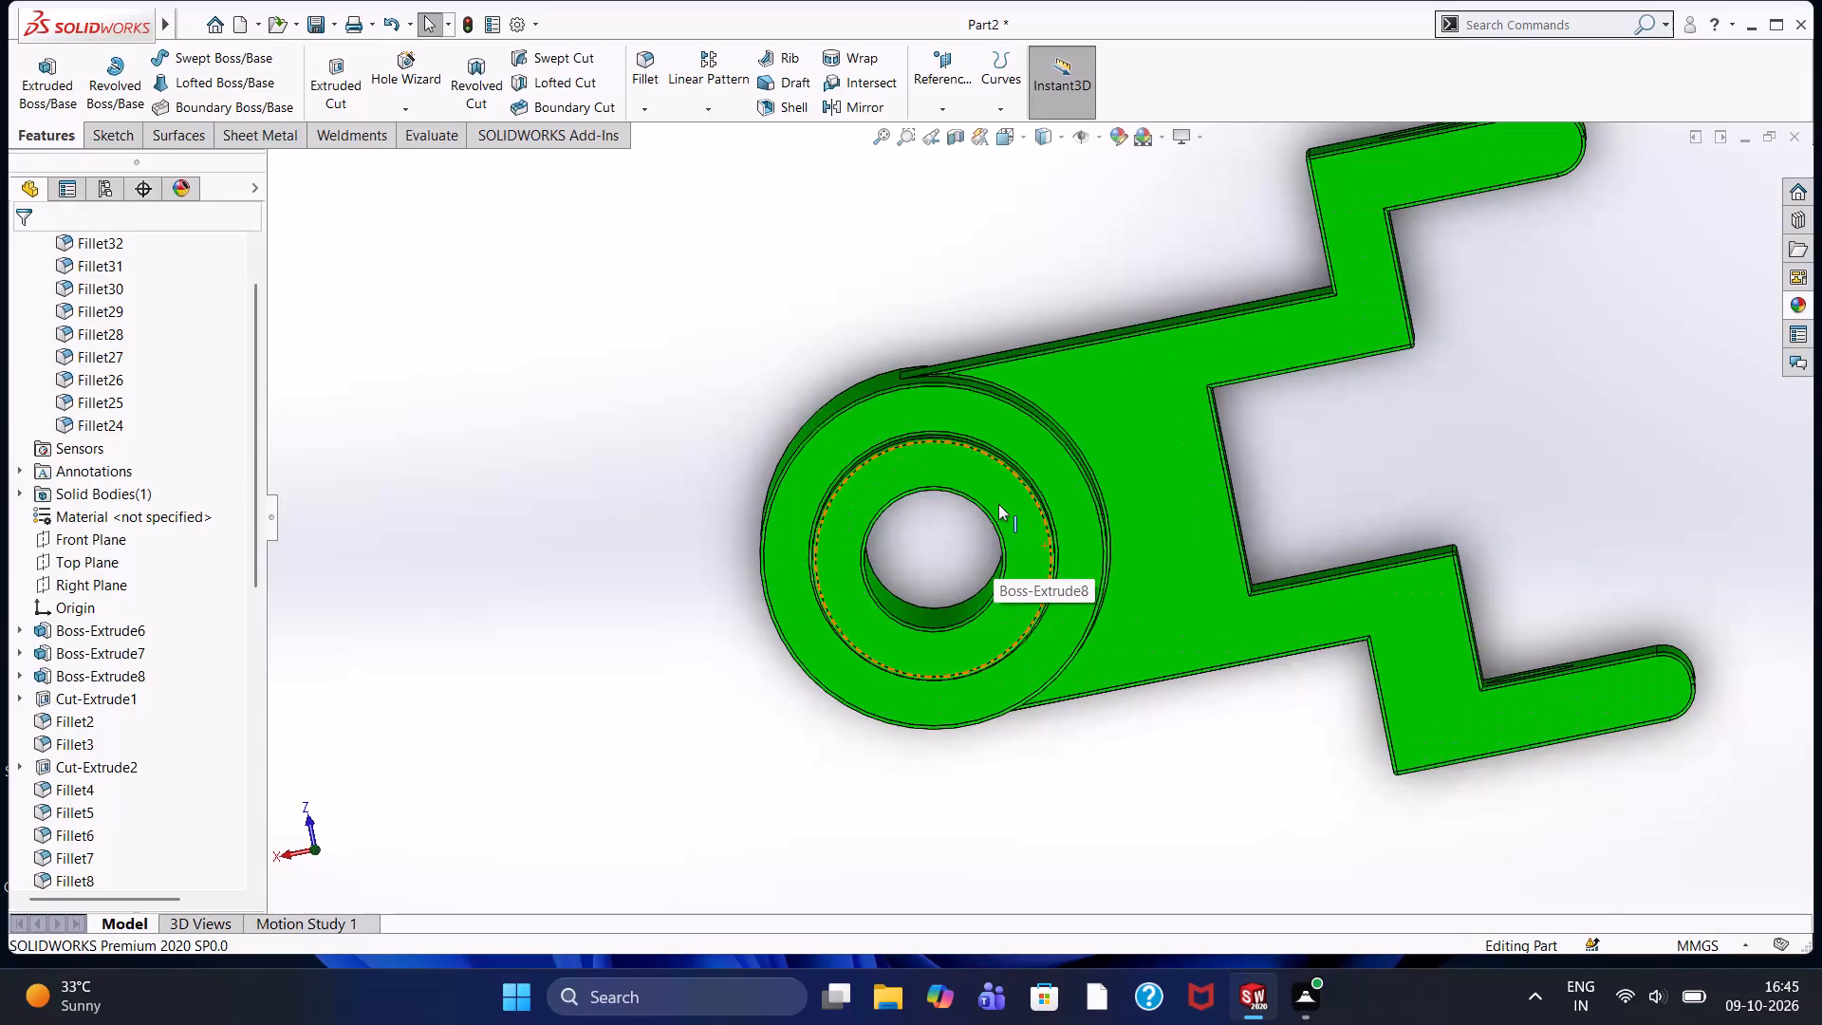
scroll(999, 487, "up", 4)
scroll(1175, 676, "up", 1)
middle_click_drag(1113, 649, 1058, 449)
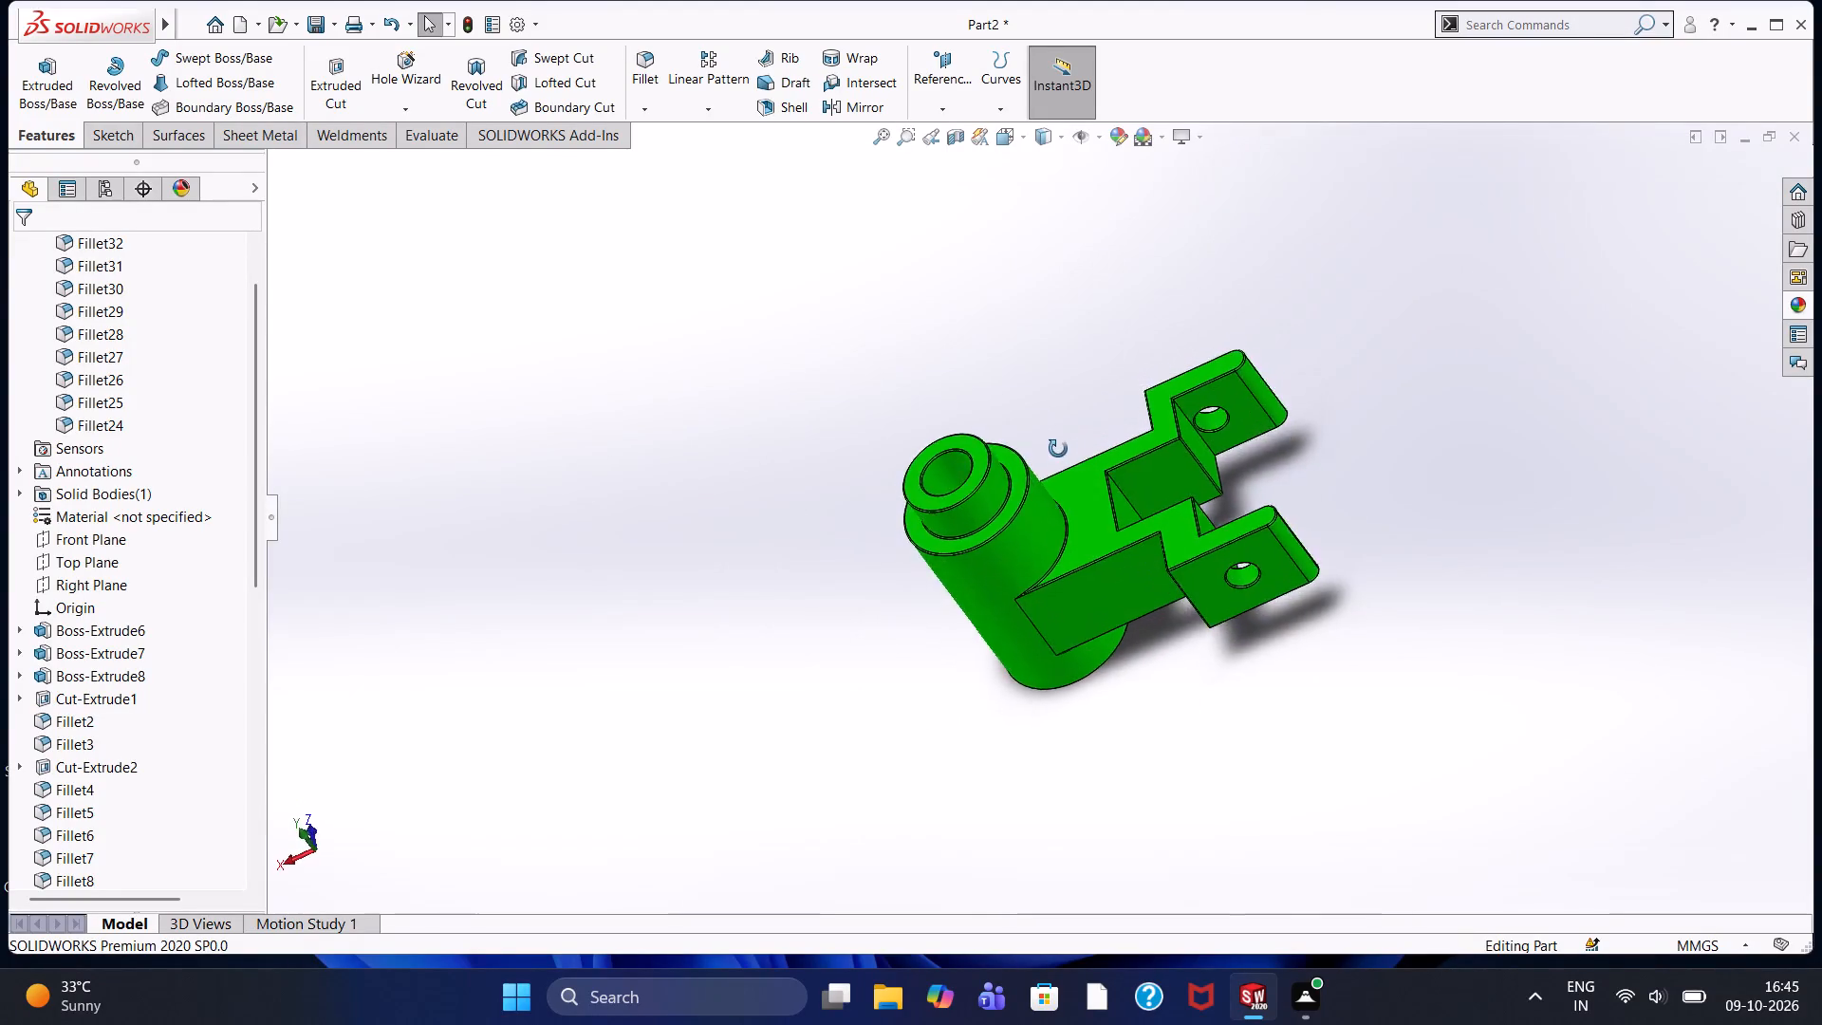
middle_click_drag(1058, 449, 1128, 635)
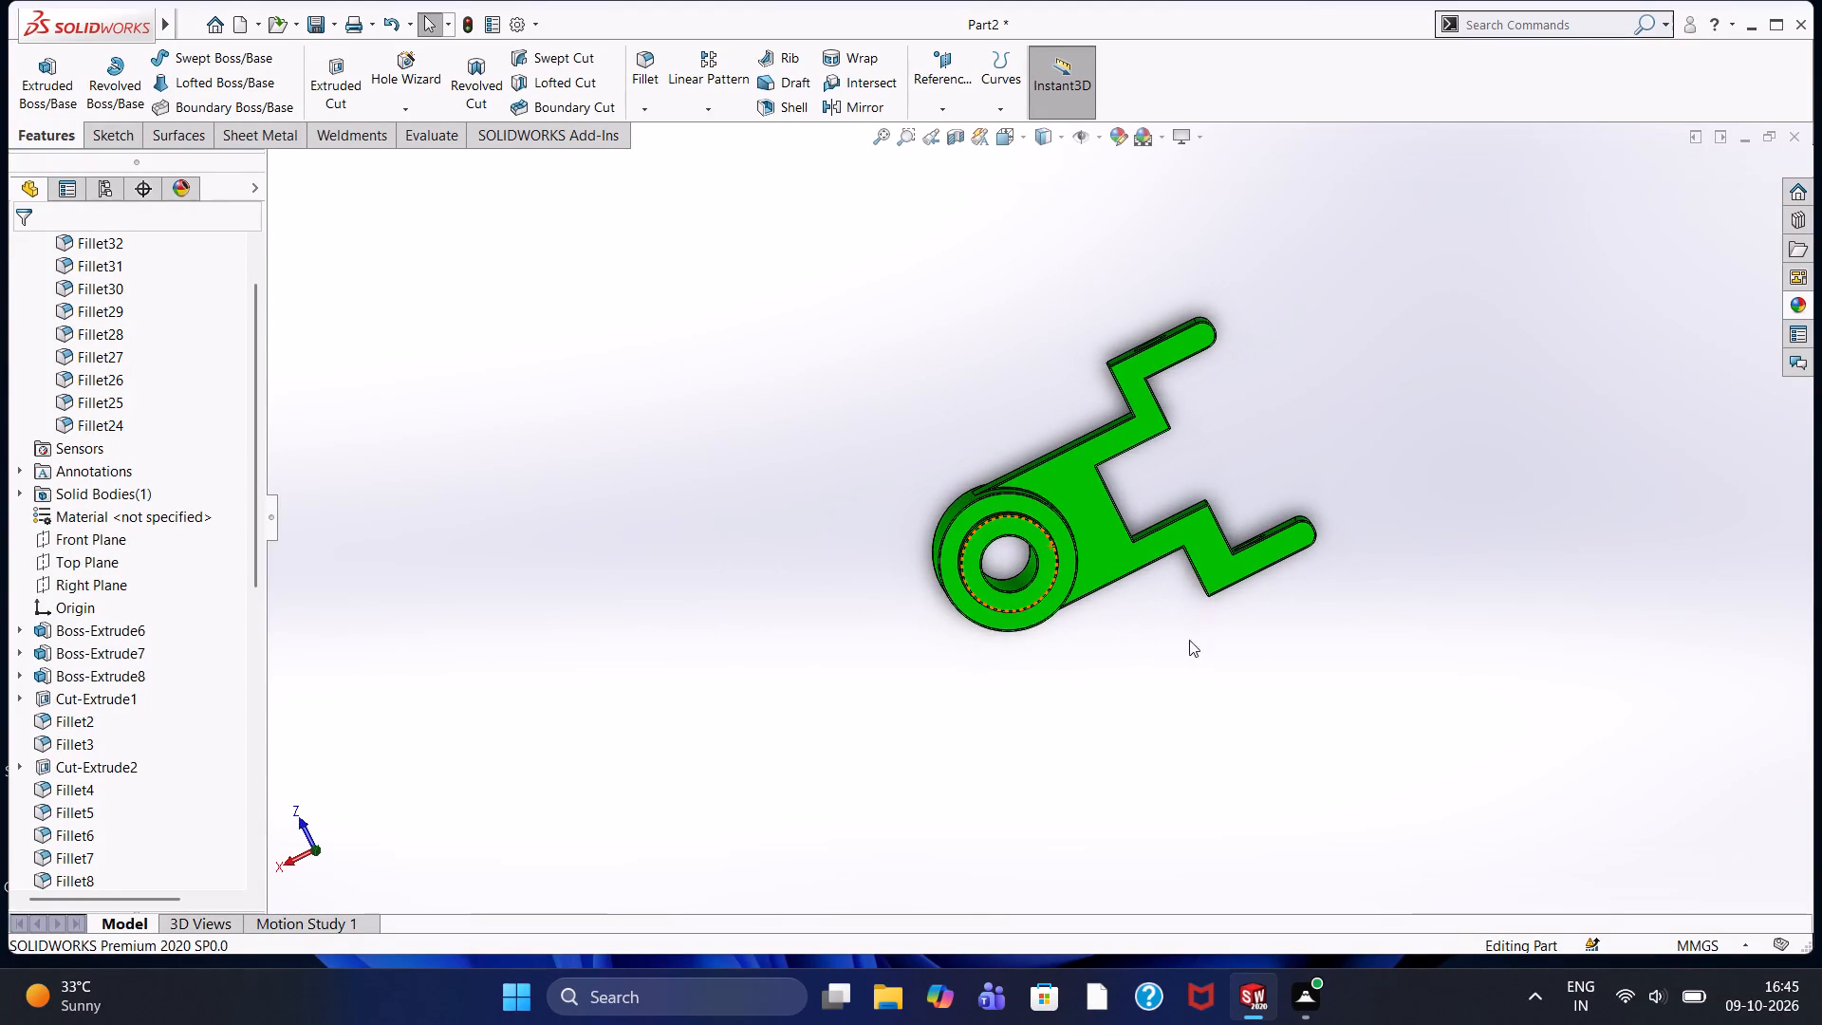
middle_click_drag(1231, 657, 1148, 398)
scroll(1123, 429, "down", 3)
scroll(1038, 615, "down", 2)
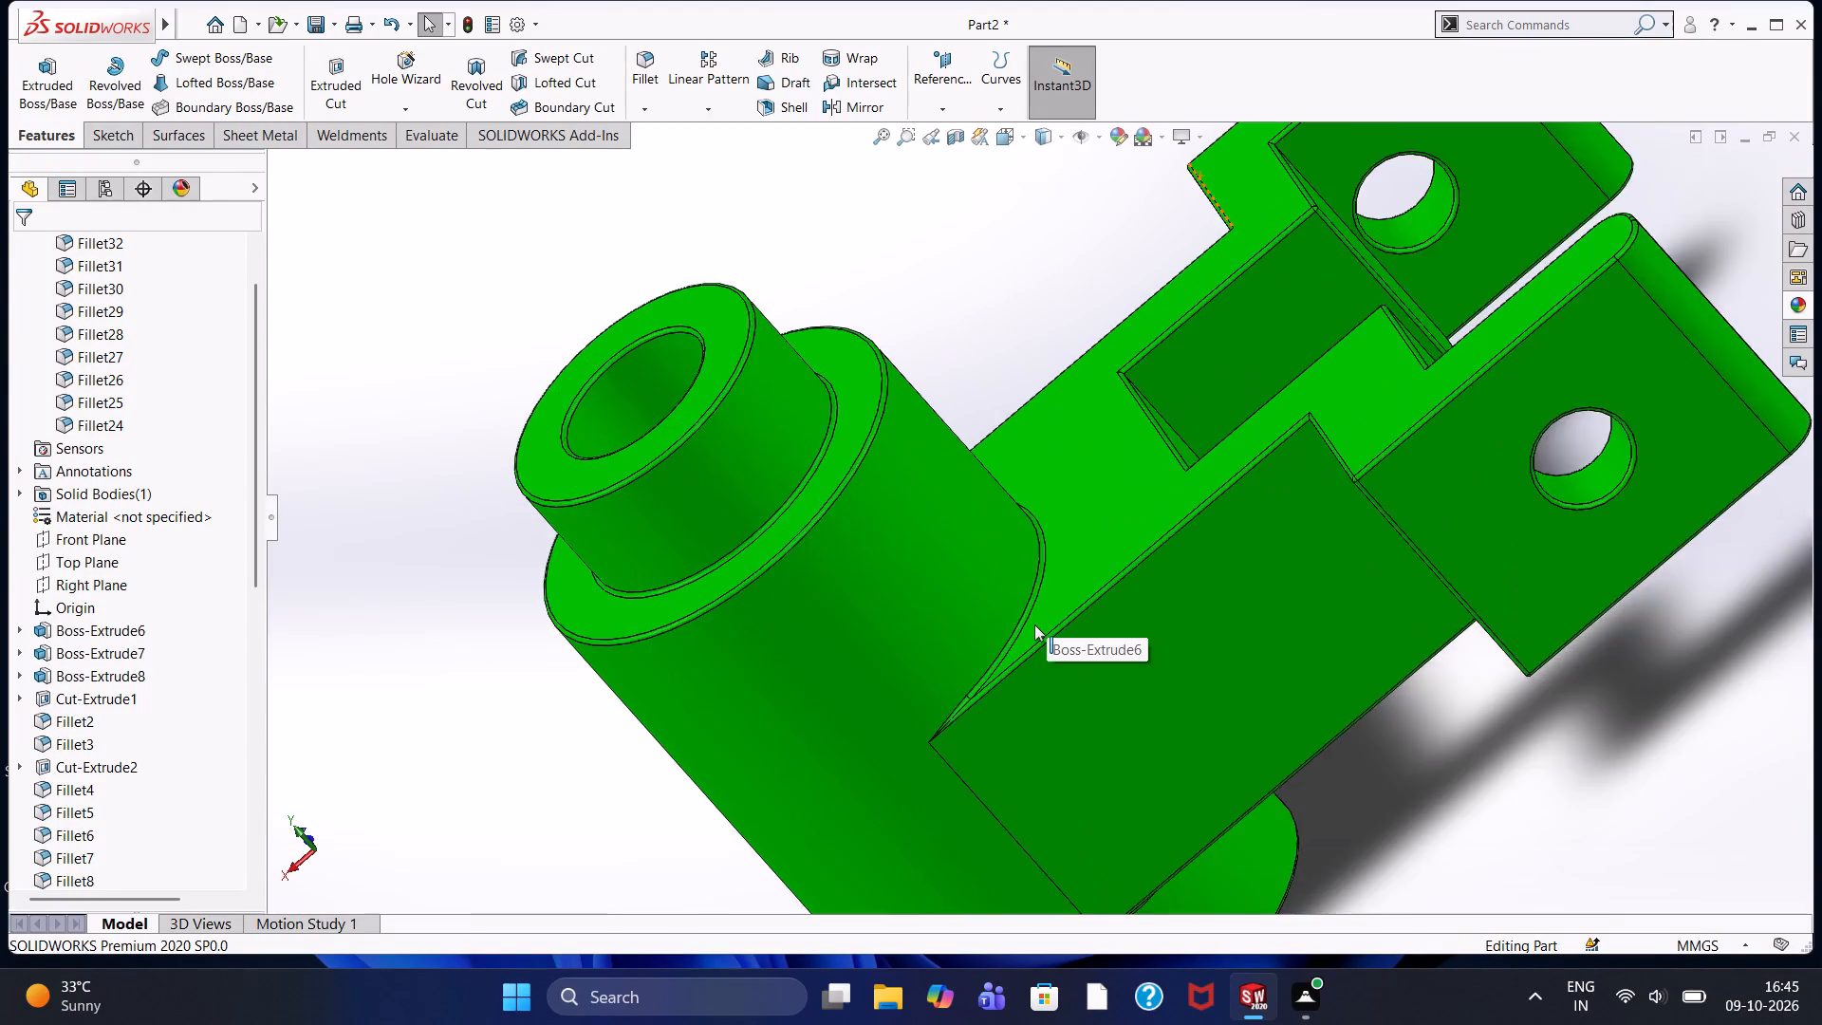
scroll(1034, 624, "down", 4)
scroll(1032, 626, "up", 6)
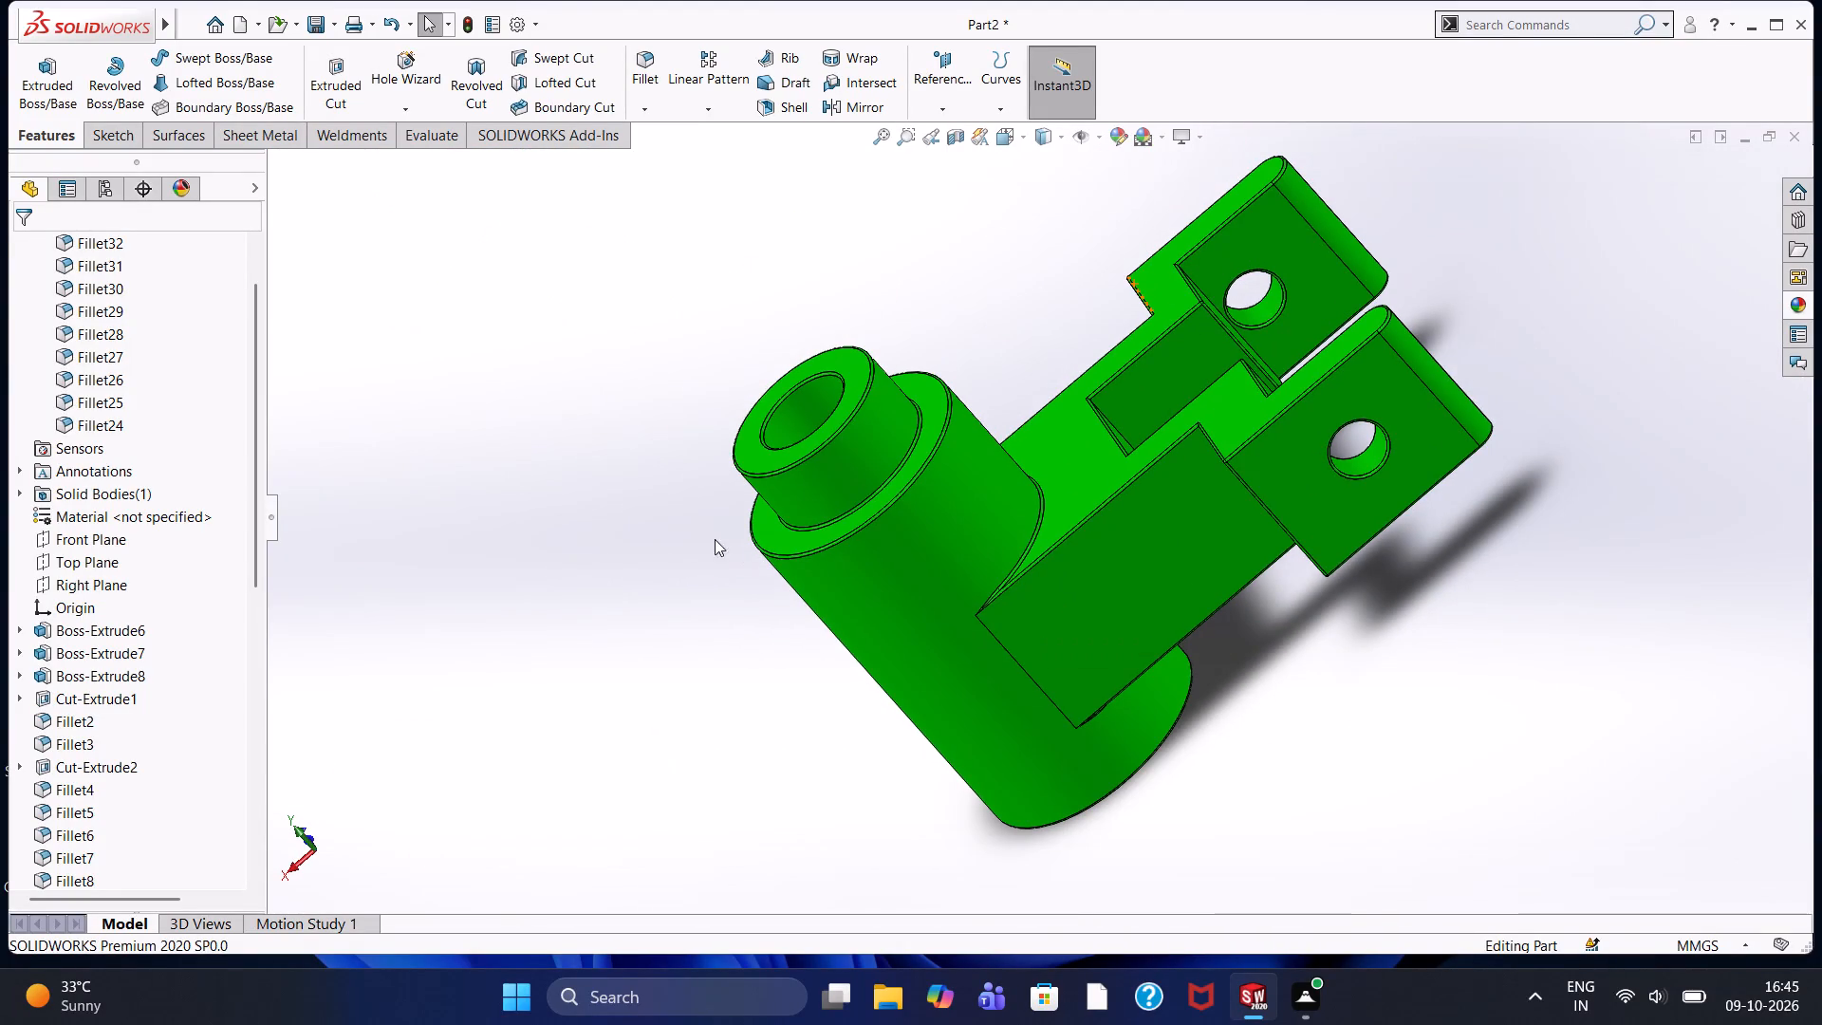
Inspect the back of the large cylinder and the rear faces of both fork arms.
middle_click_drag(672, 516, 853, 355)
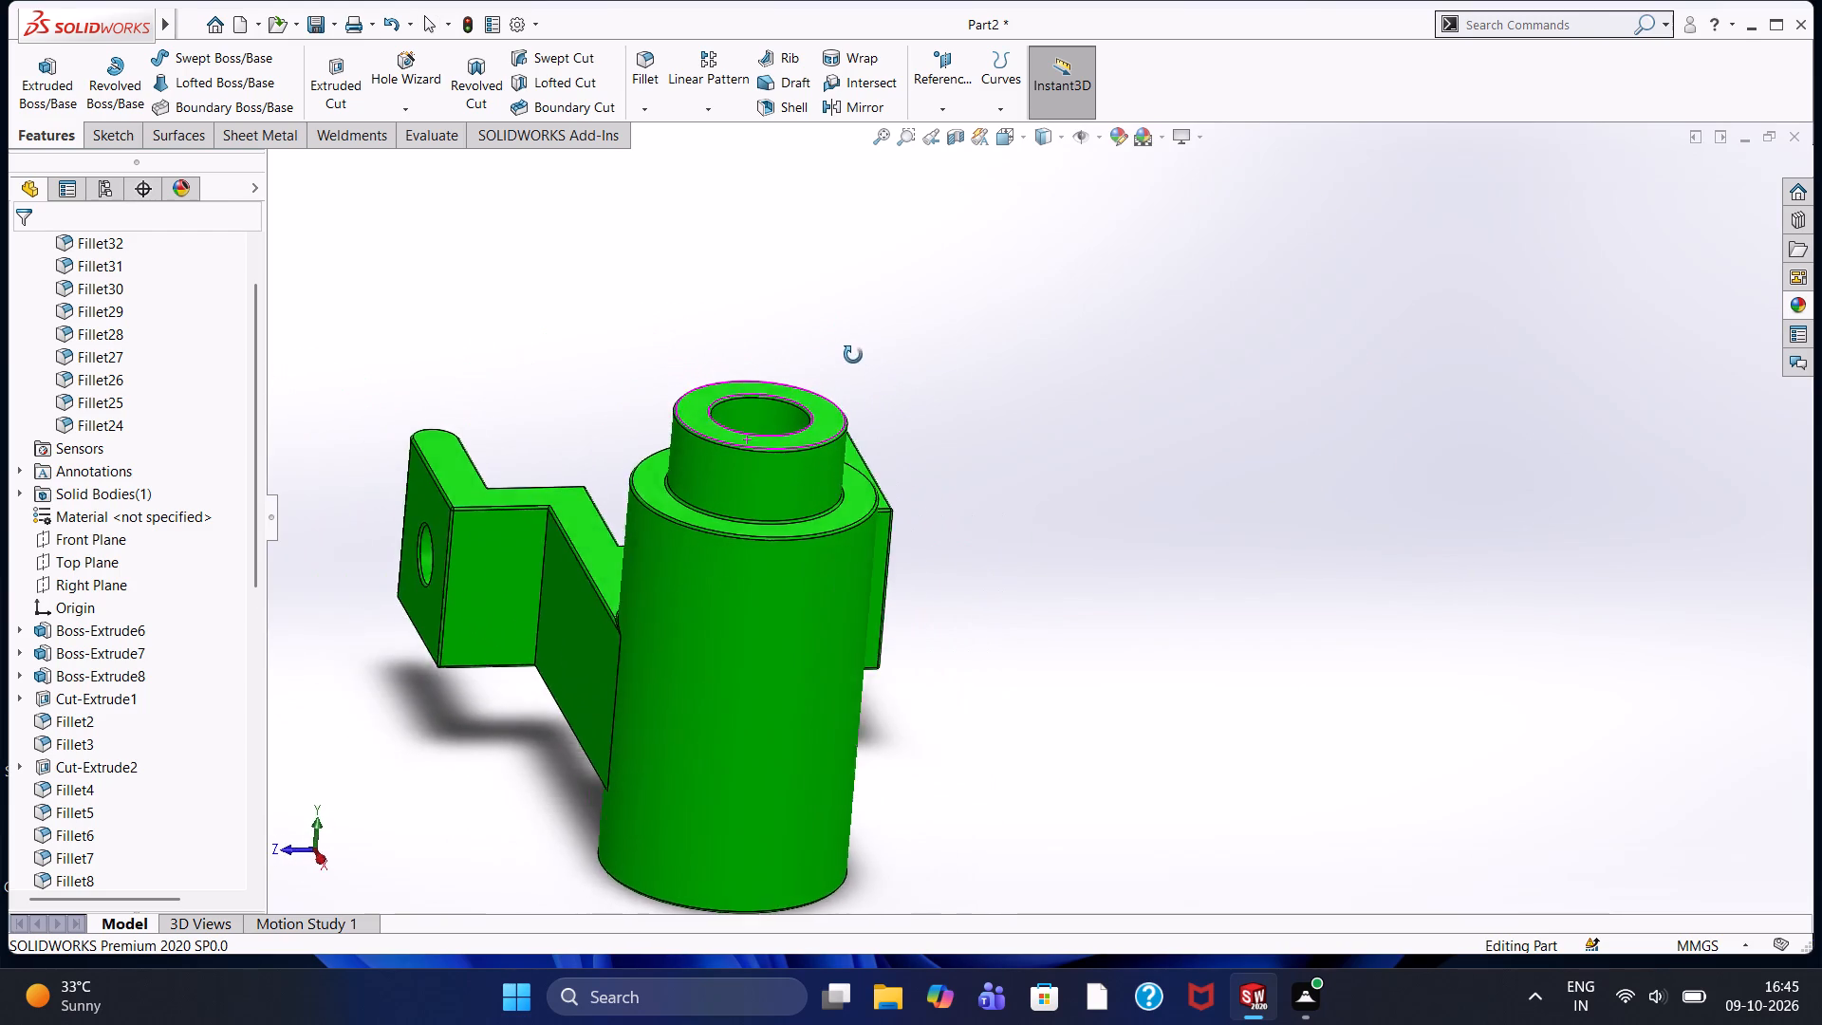
middle_click_drag(853, 355, 865, 410)
scroll(896, 351, "down", 2)
scroll(896, 351, "up", 2)
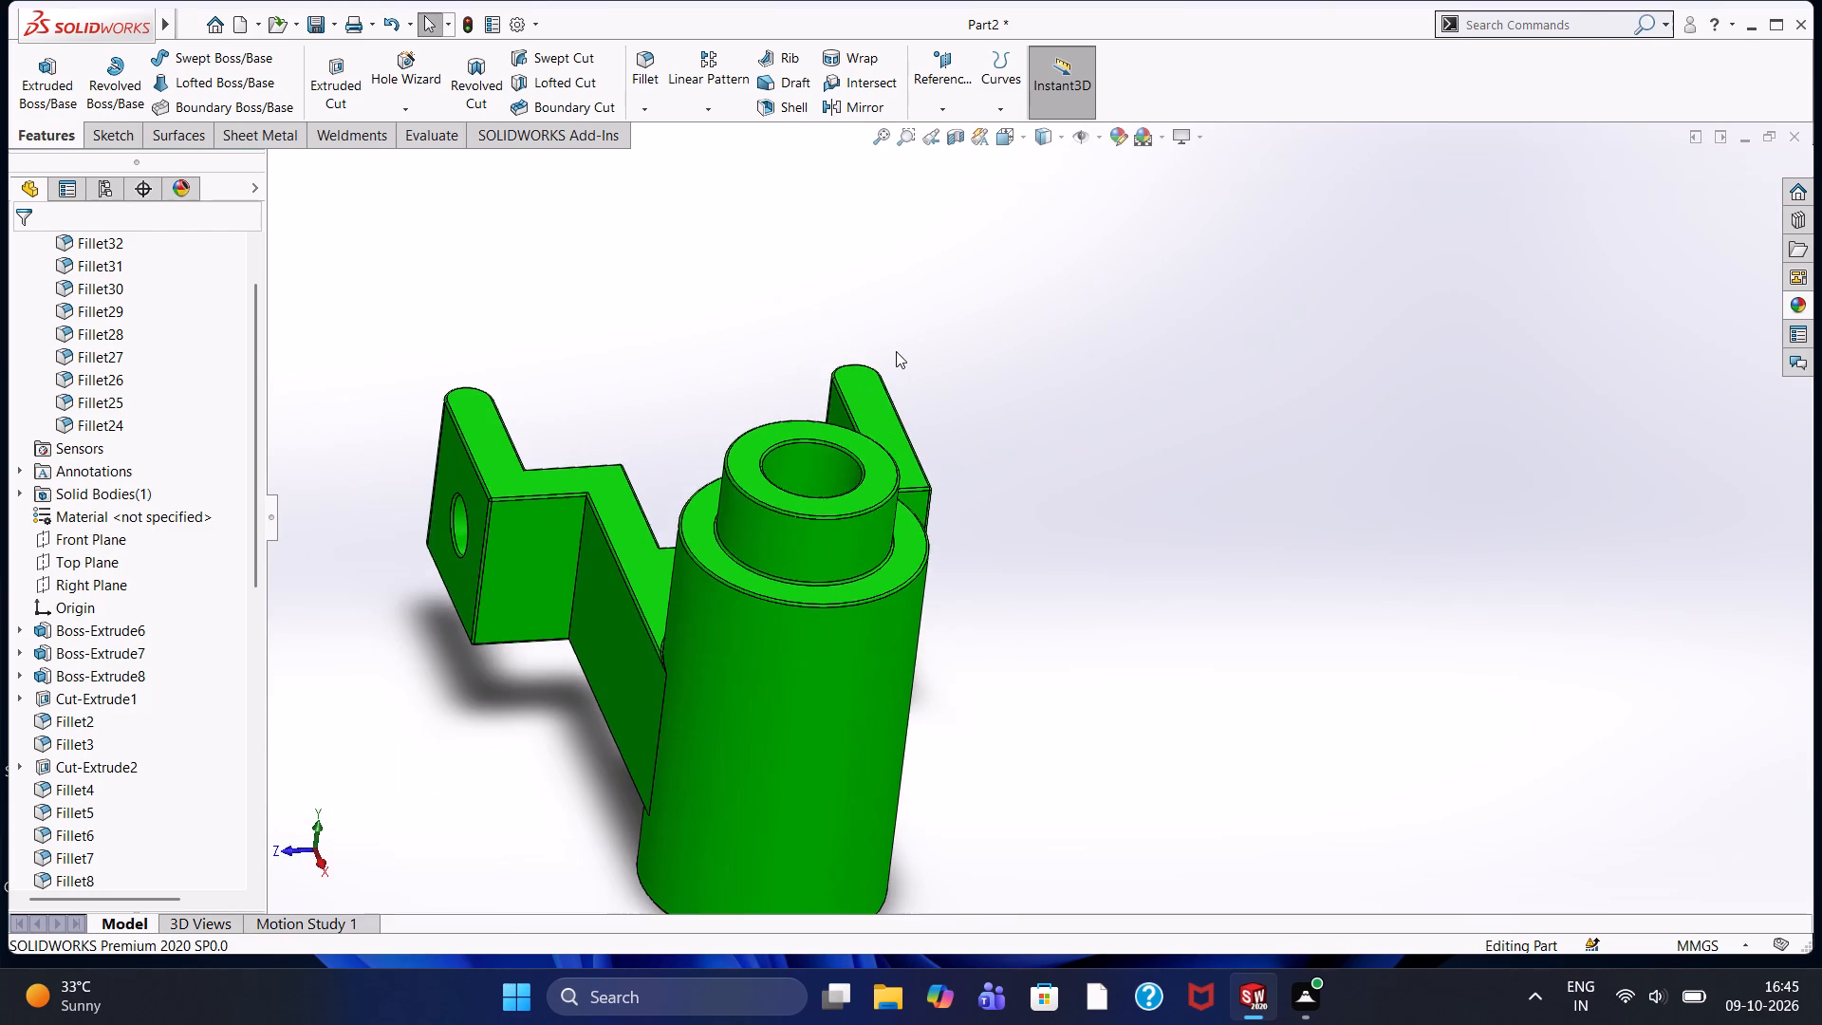
scroll(896, 351, "up", 3)
middle_click_drag(888, 351, 857, 358)
scroll(857, 350, "down", 1)
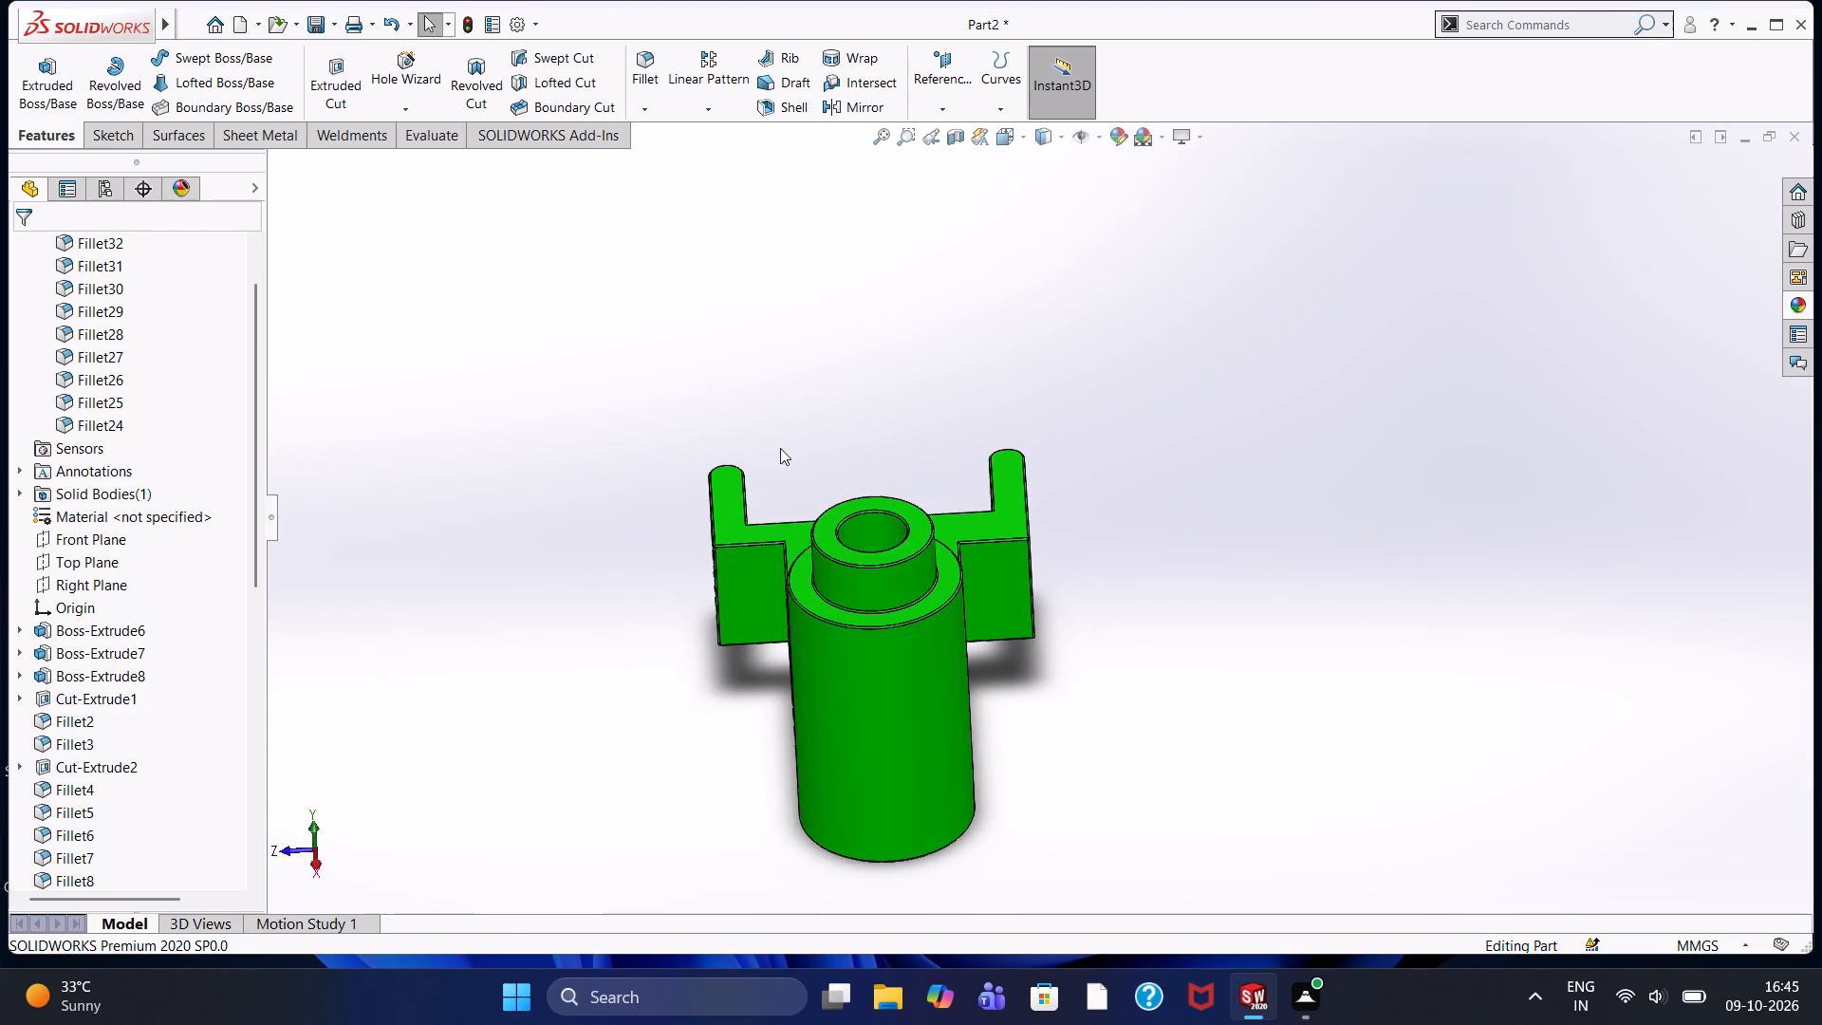
scroll(776, 475, "down", 3)
scroll(742, 568, "up", 1)
View the arm's upper face straight on and examine the filleted outline of one fork lug up close.
left_click(789, 554)
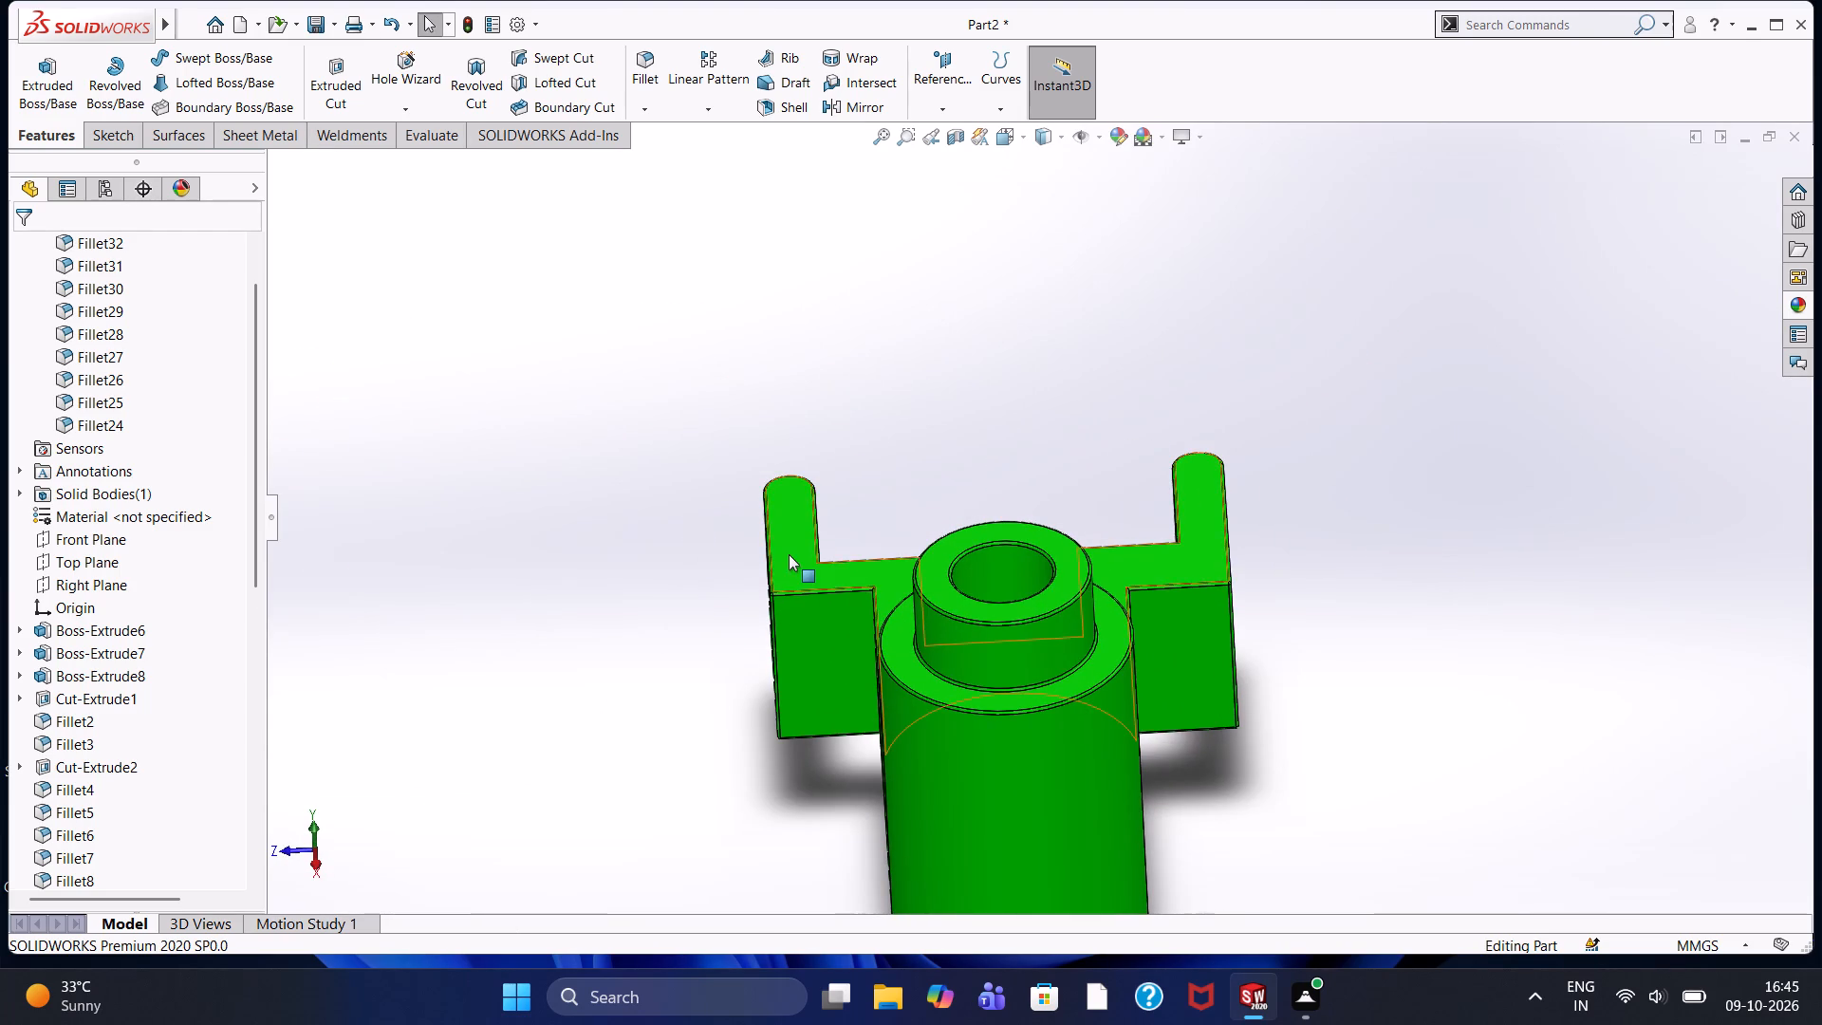
key("ctrl+8")
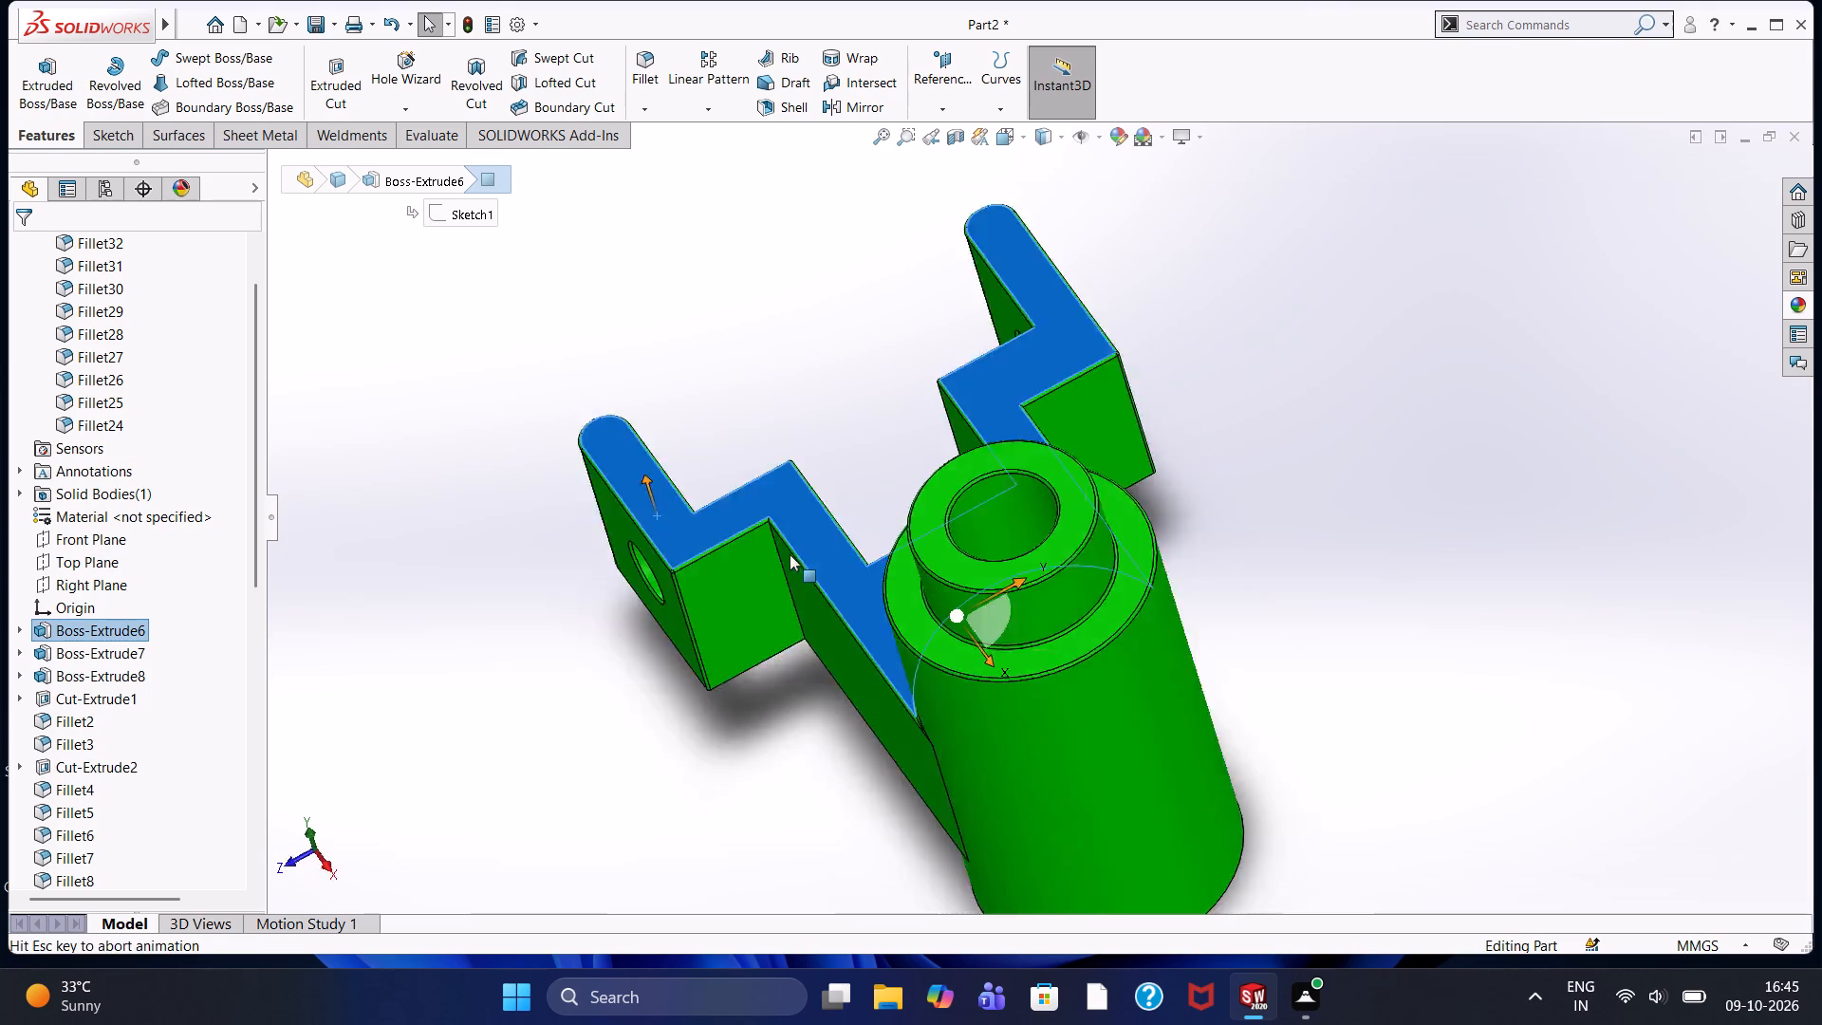
left_click(619, 407)
scroll(952, 670, "down", 3)
scroll(653, 773, "down", 2)
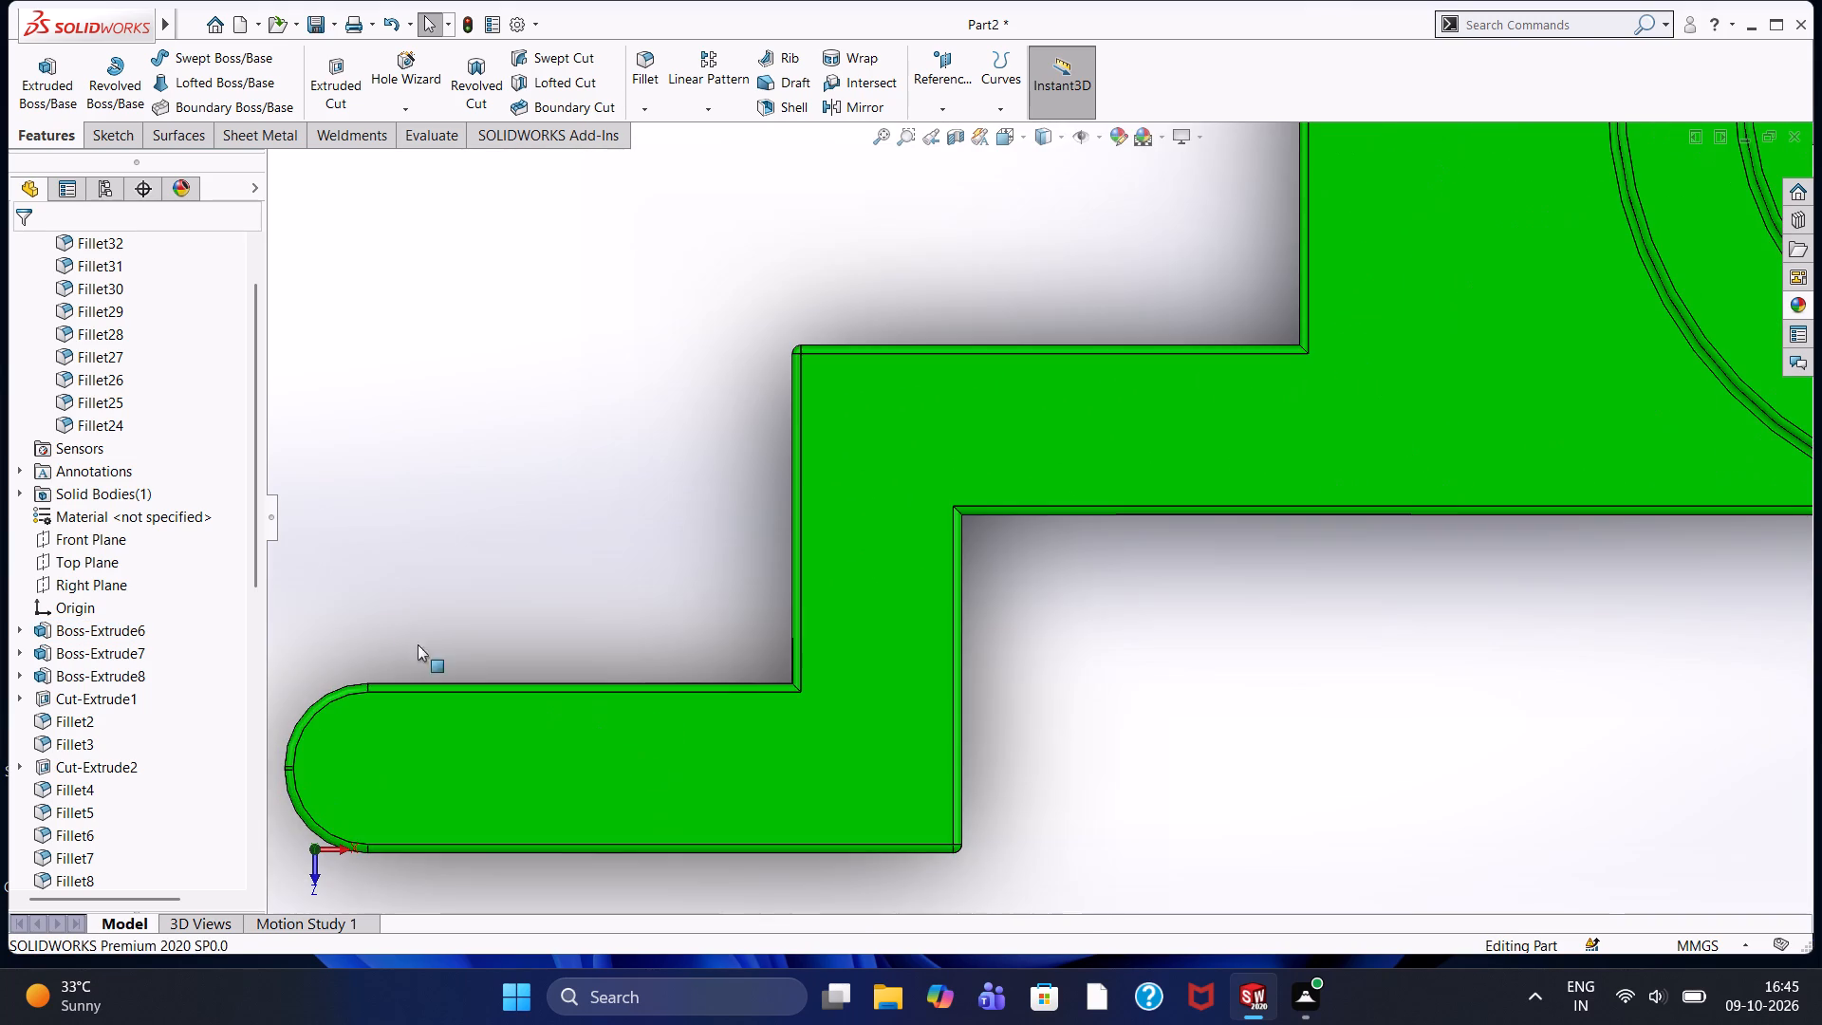
Examine the fork lug's upper face, rounded tip and filleted inner corner from an oblique angle.
scroll(350, 614, "down", 2)
scroll(537, 624, "up", 1)
middle_click_drag(537, 624, 537, 550)
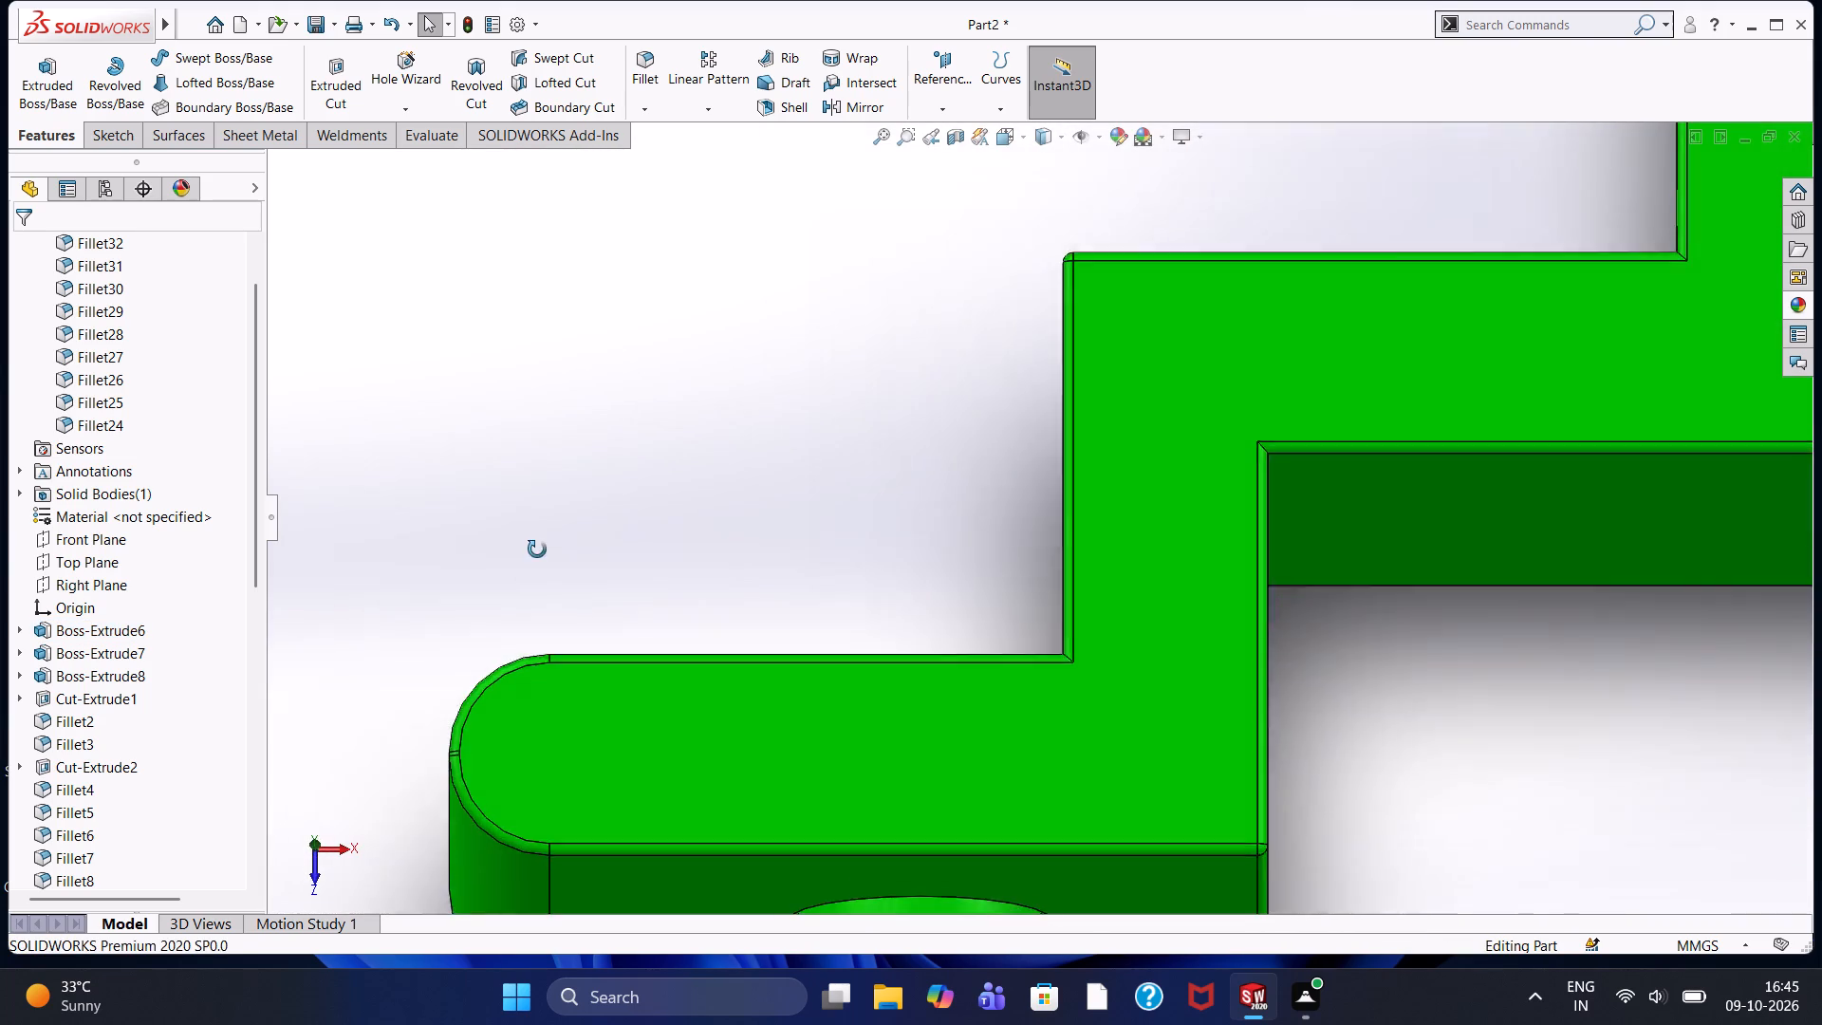
middle_click_drag(537, 550, 542, 530)
scroll(542, 530, "down", 1)
middle_click_drag(667, 602, 628, 497)
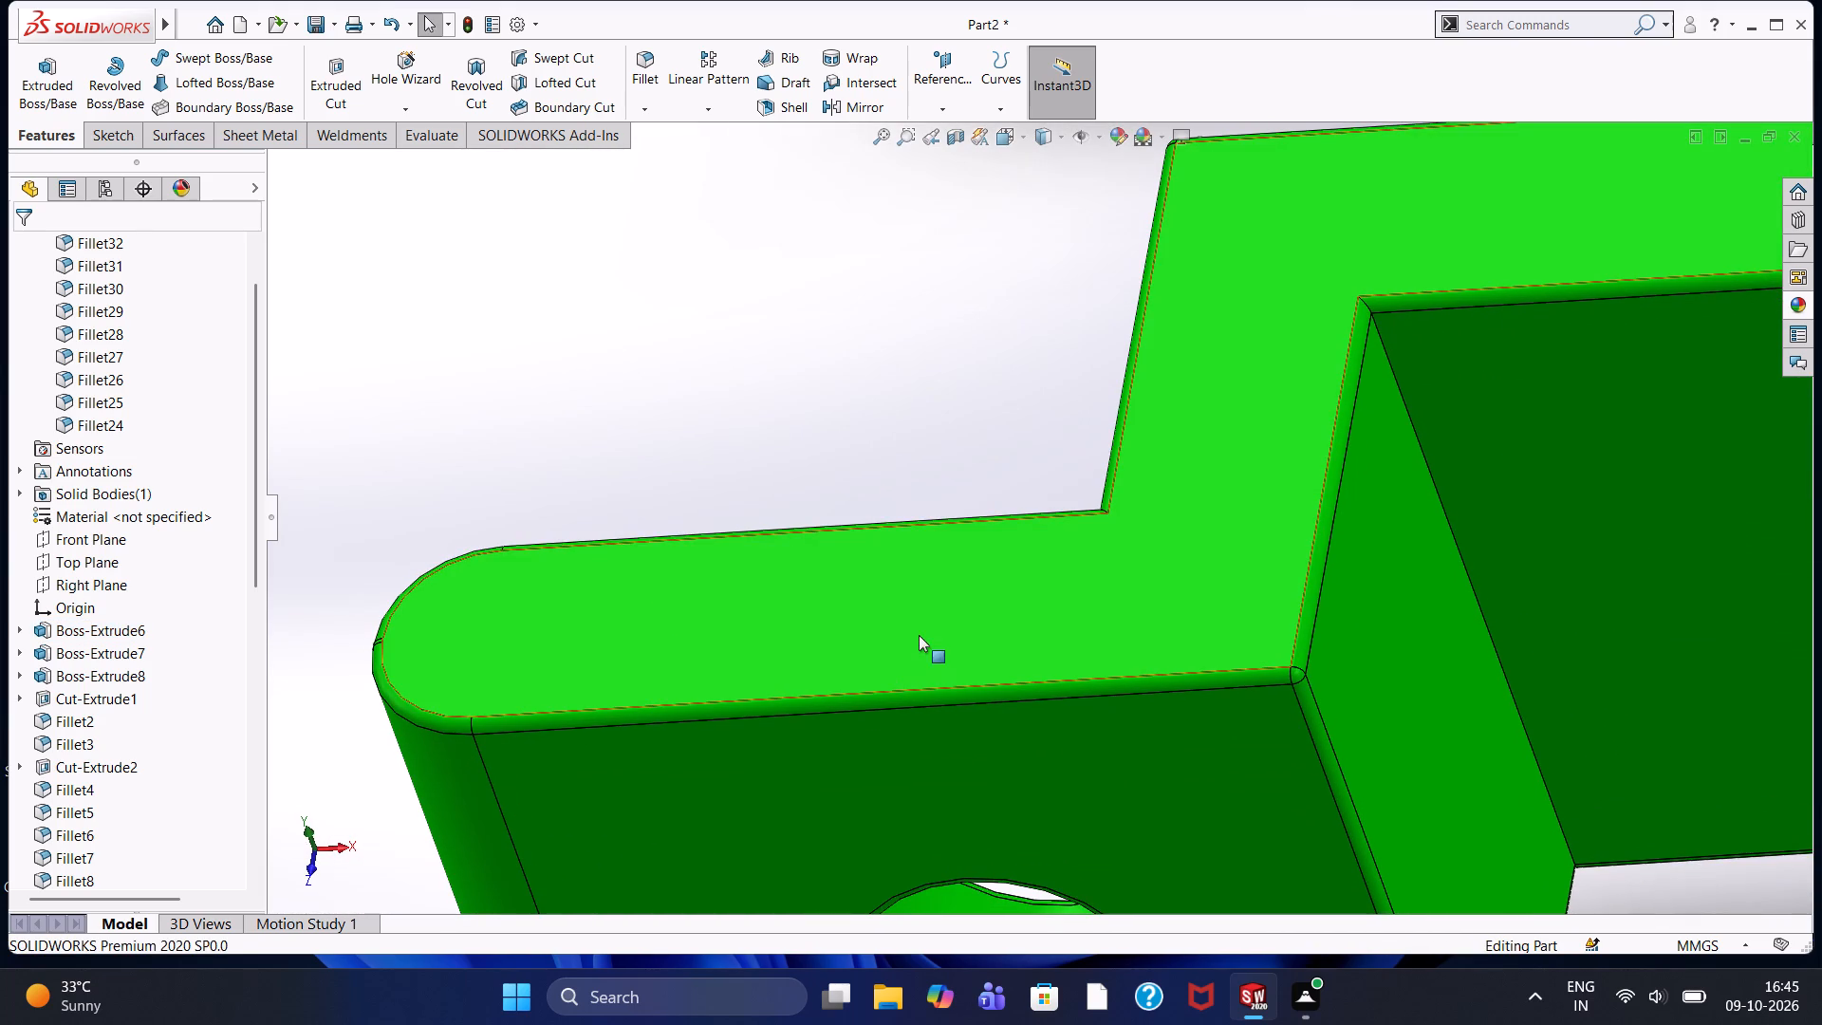
double_click(892, 589)
left_click(714, 378)
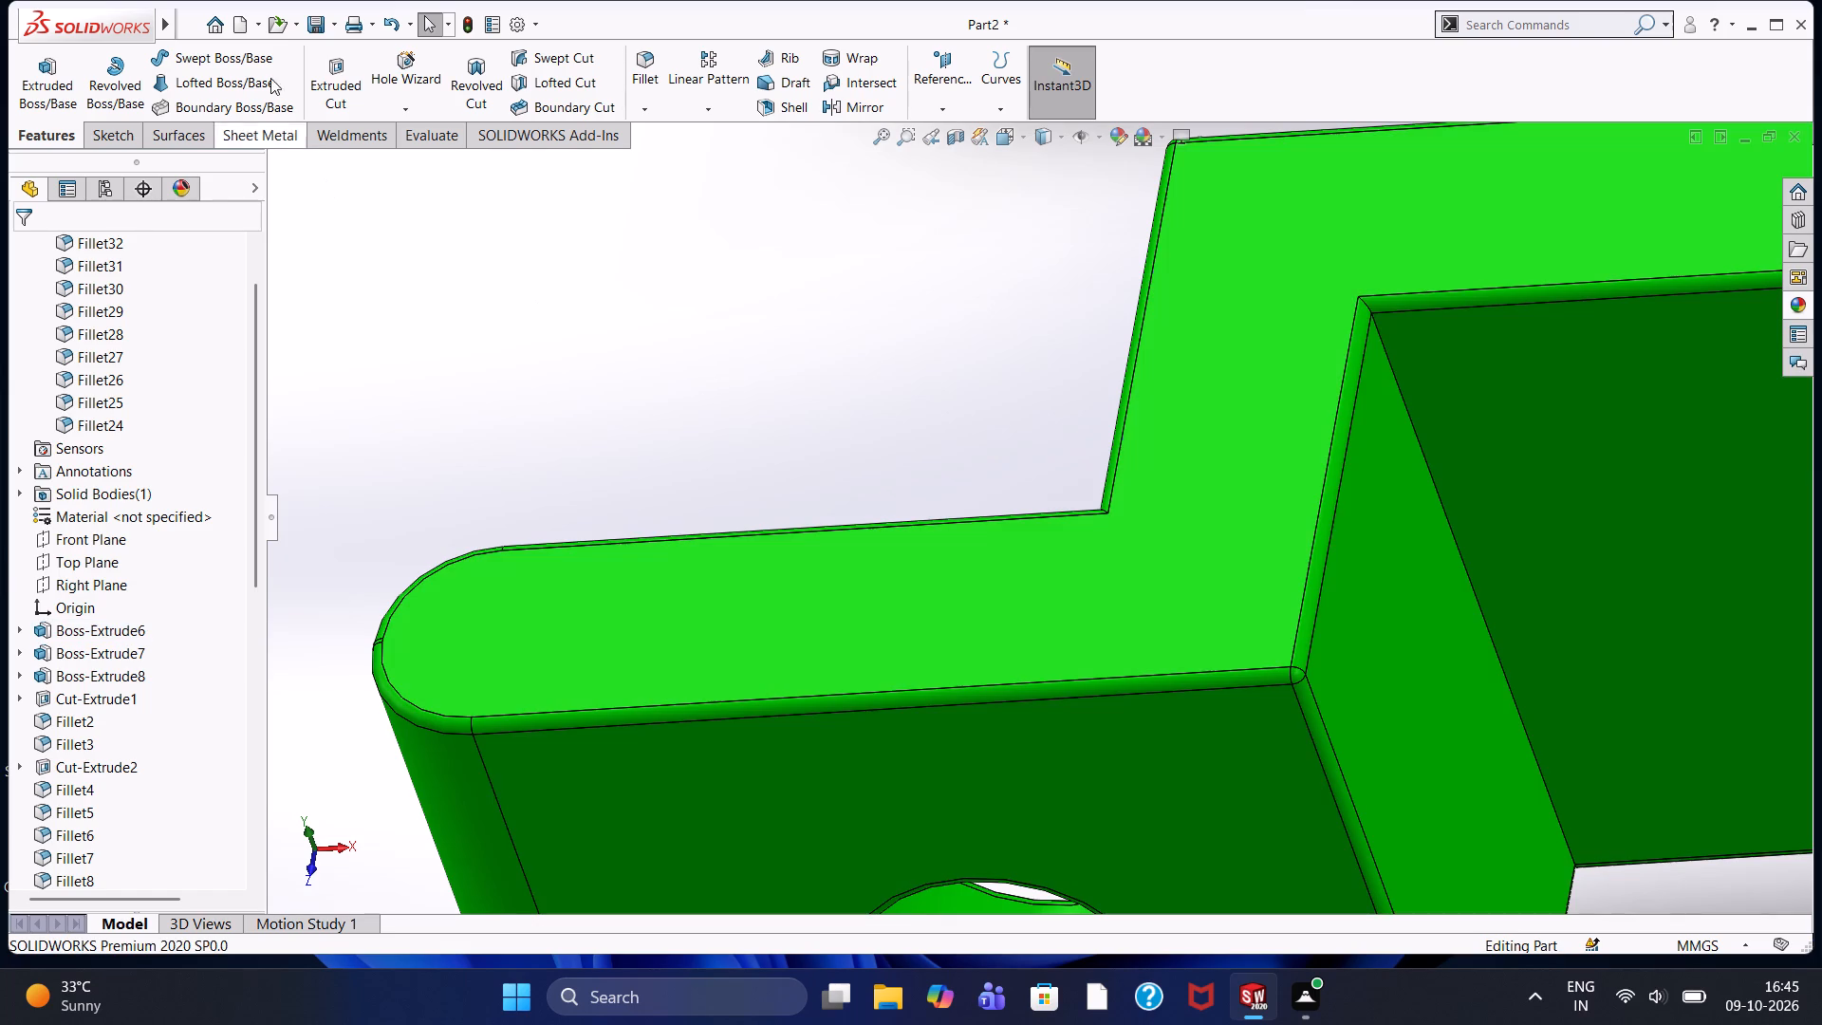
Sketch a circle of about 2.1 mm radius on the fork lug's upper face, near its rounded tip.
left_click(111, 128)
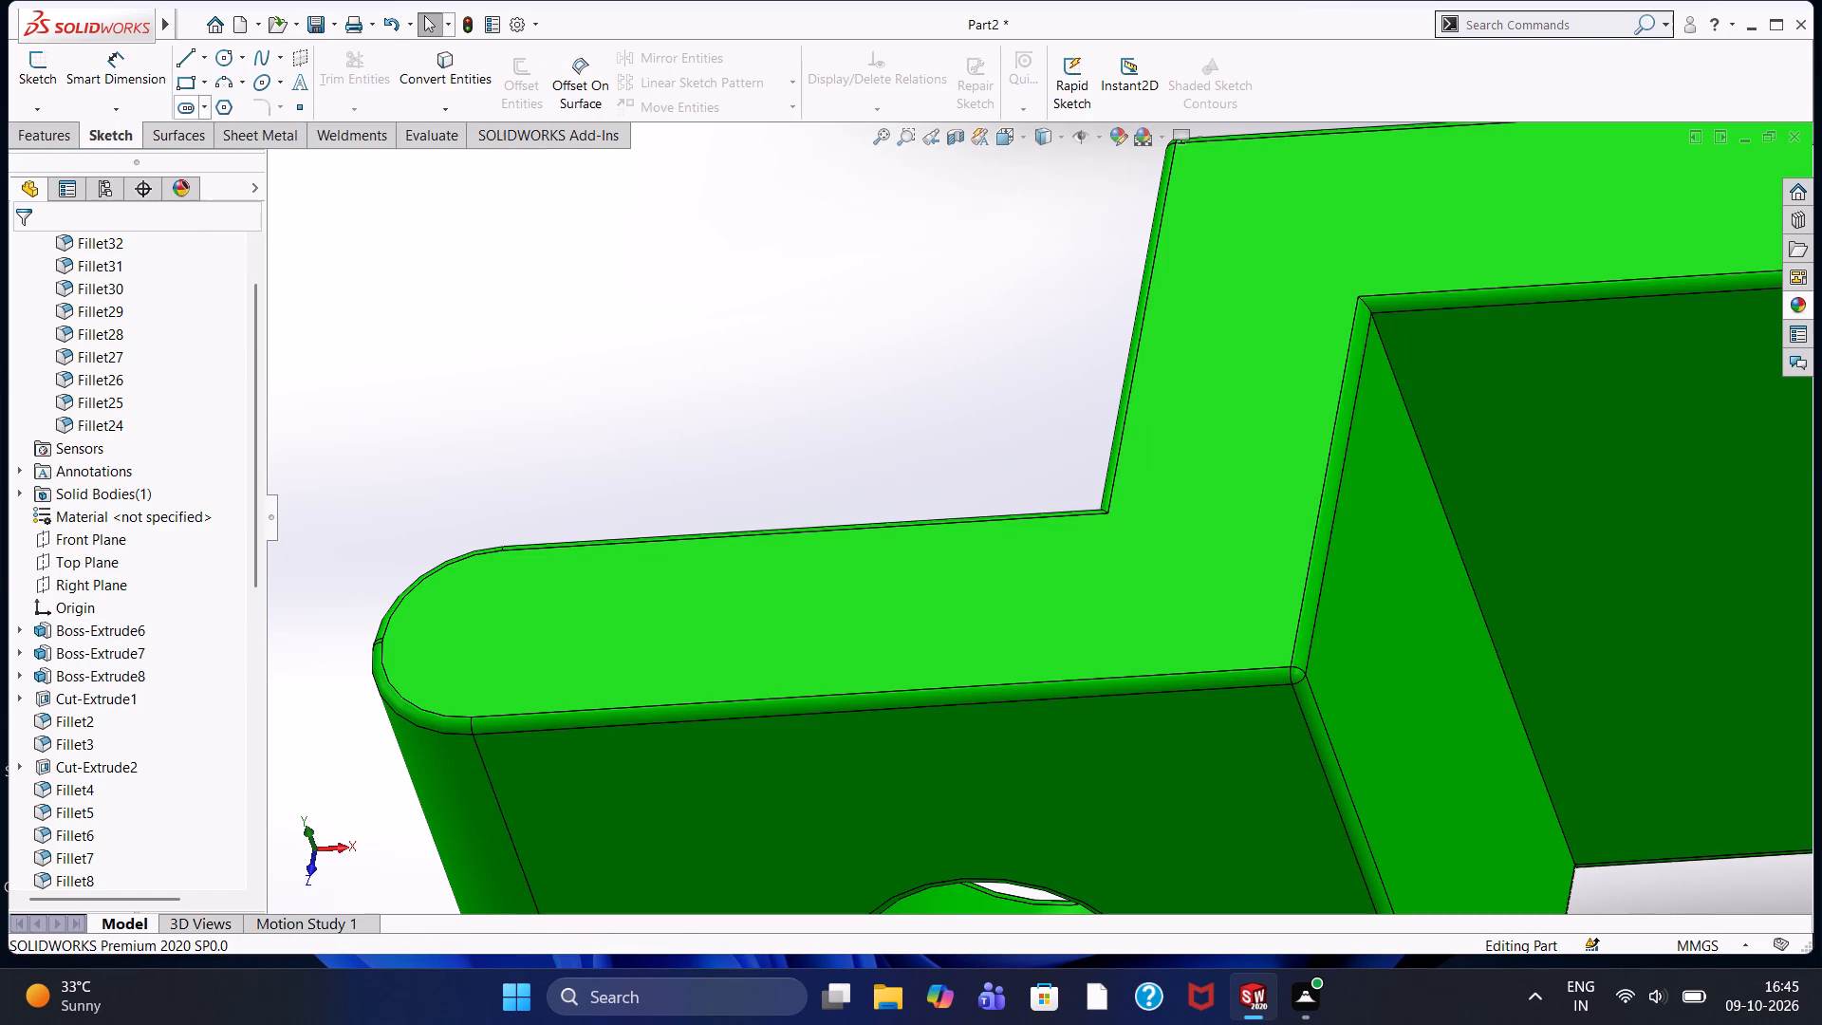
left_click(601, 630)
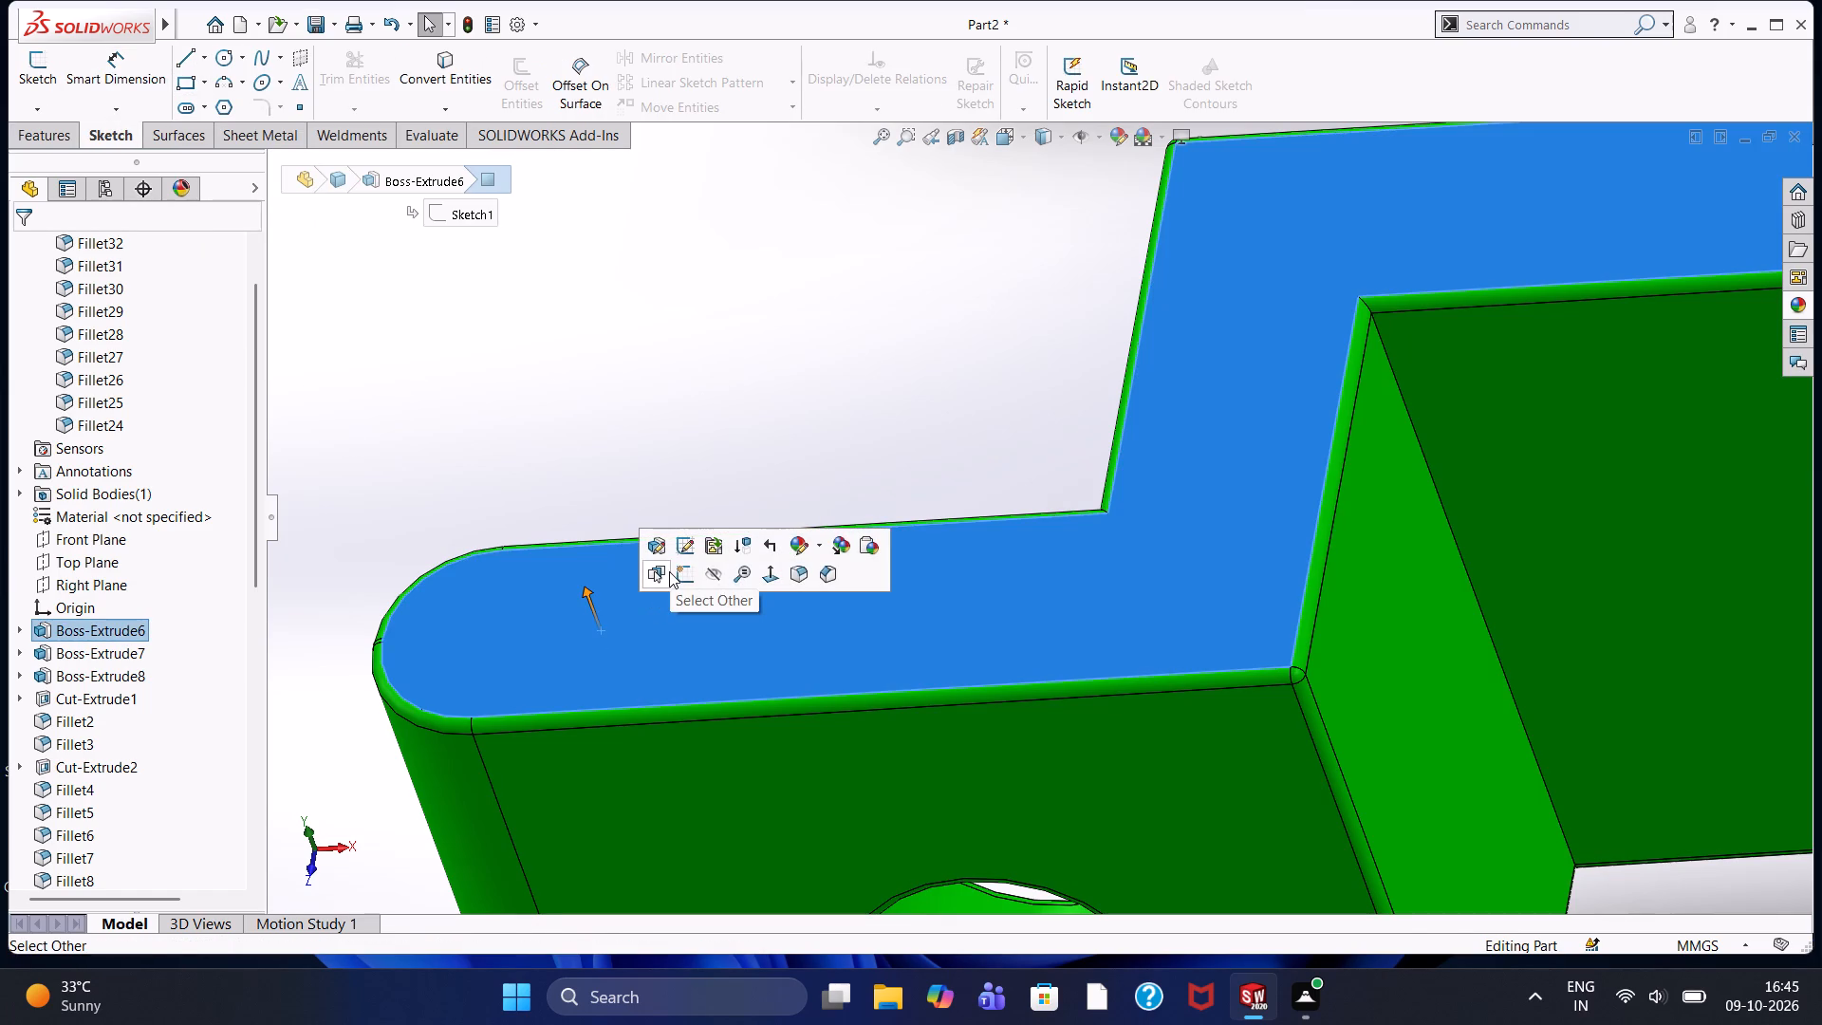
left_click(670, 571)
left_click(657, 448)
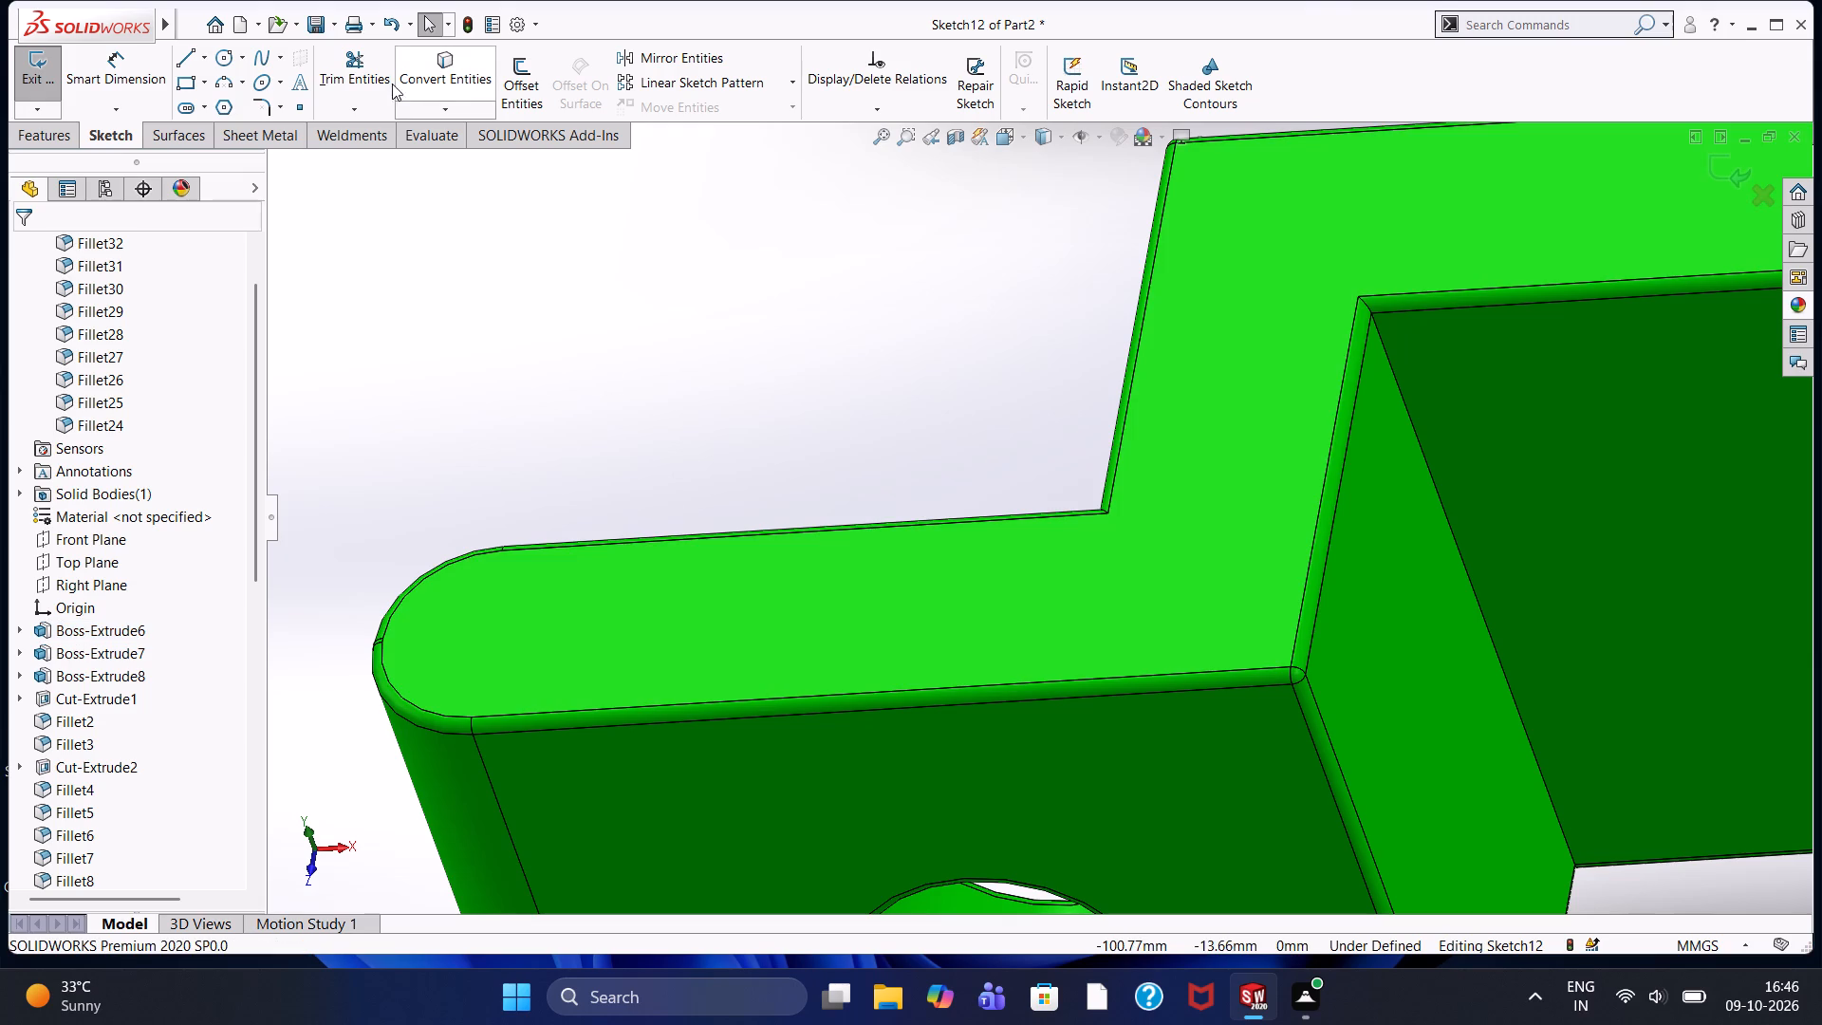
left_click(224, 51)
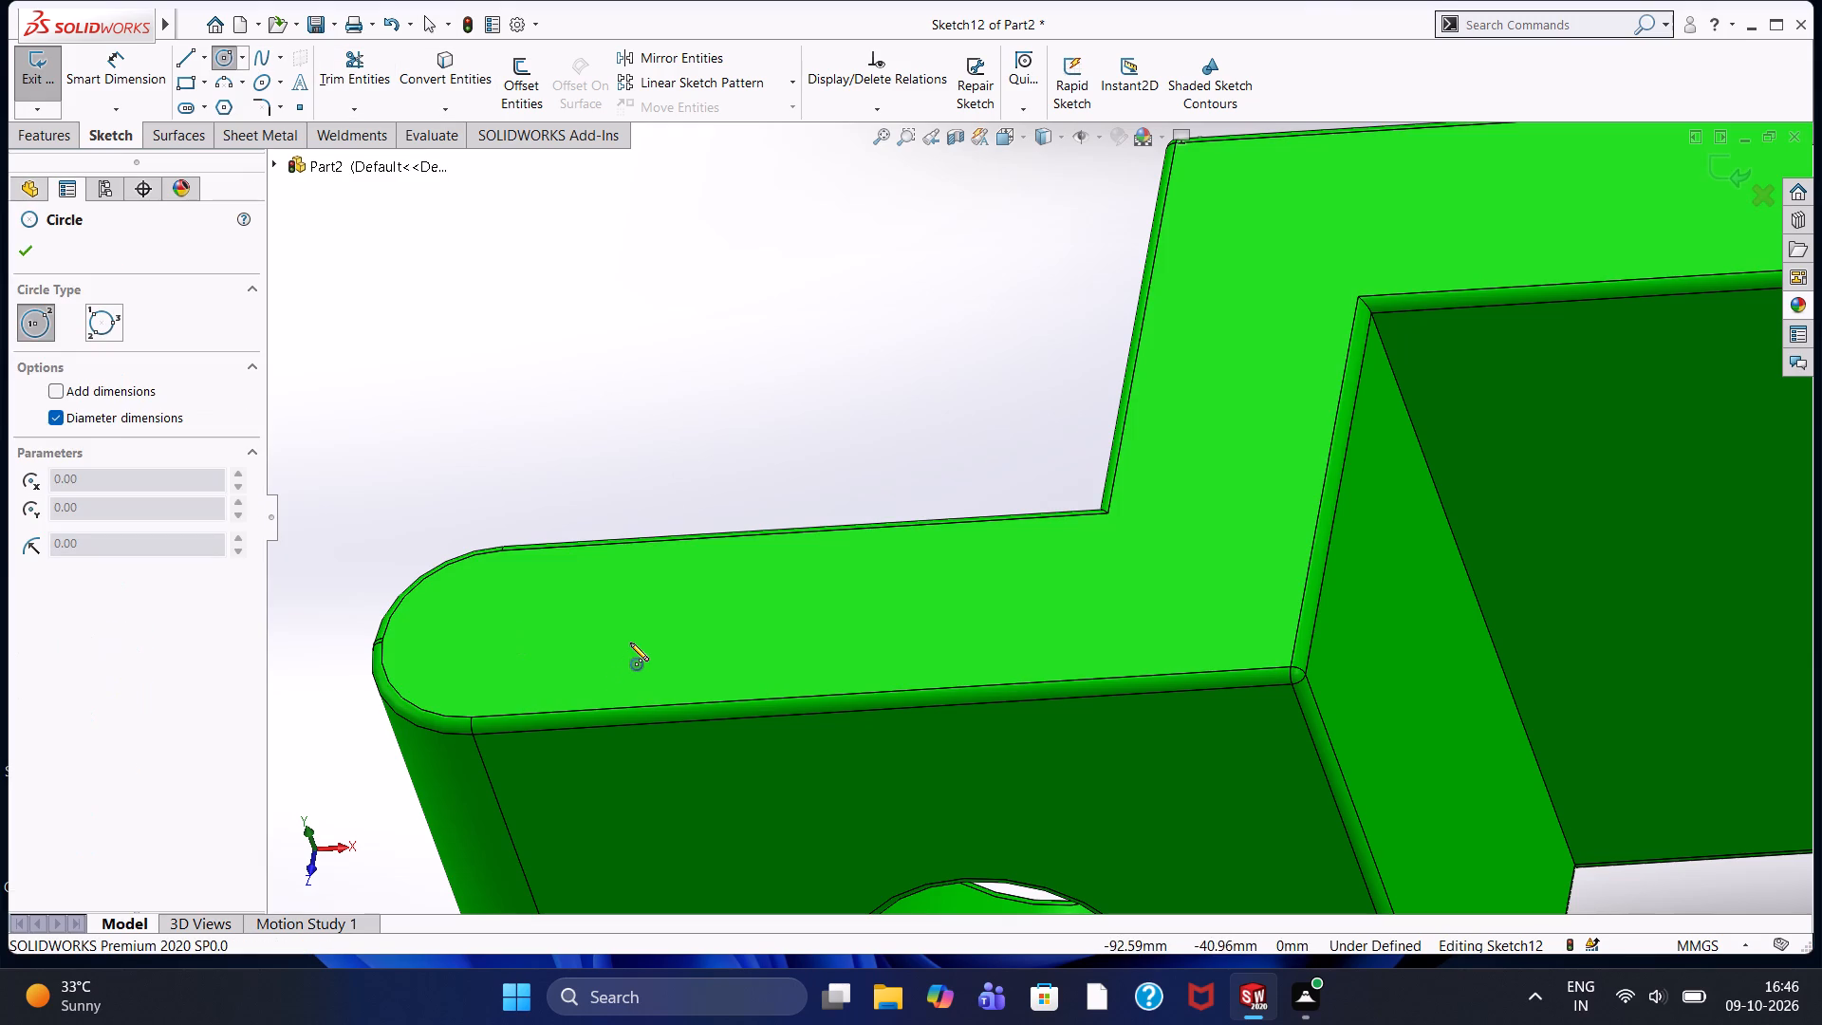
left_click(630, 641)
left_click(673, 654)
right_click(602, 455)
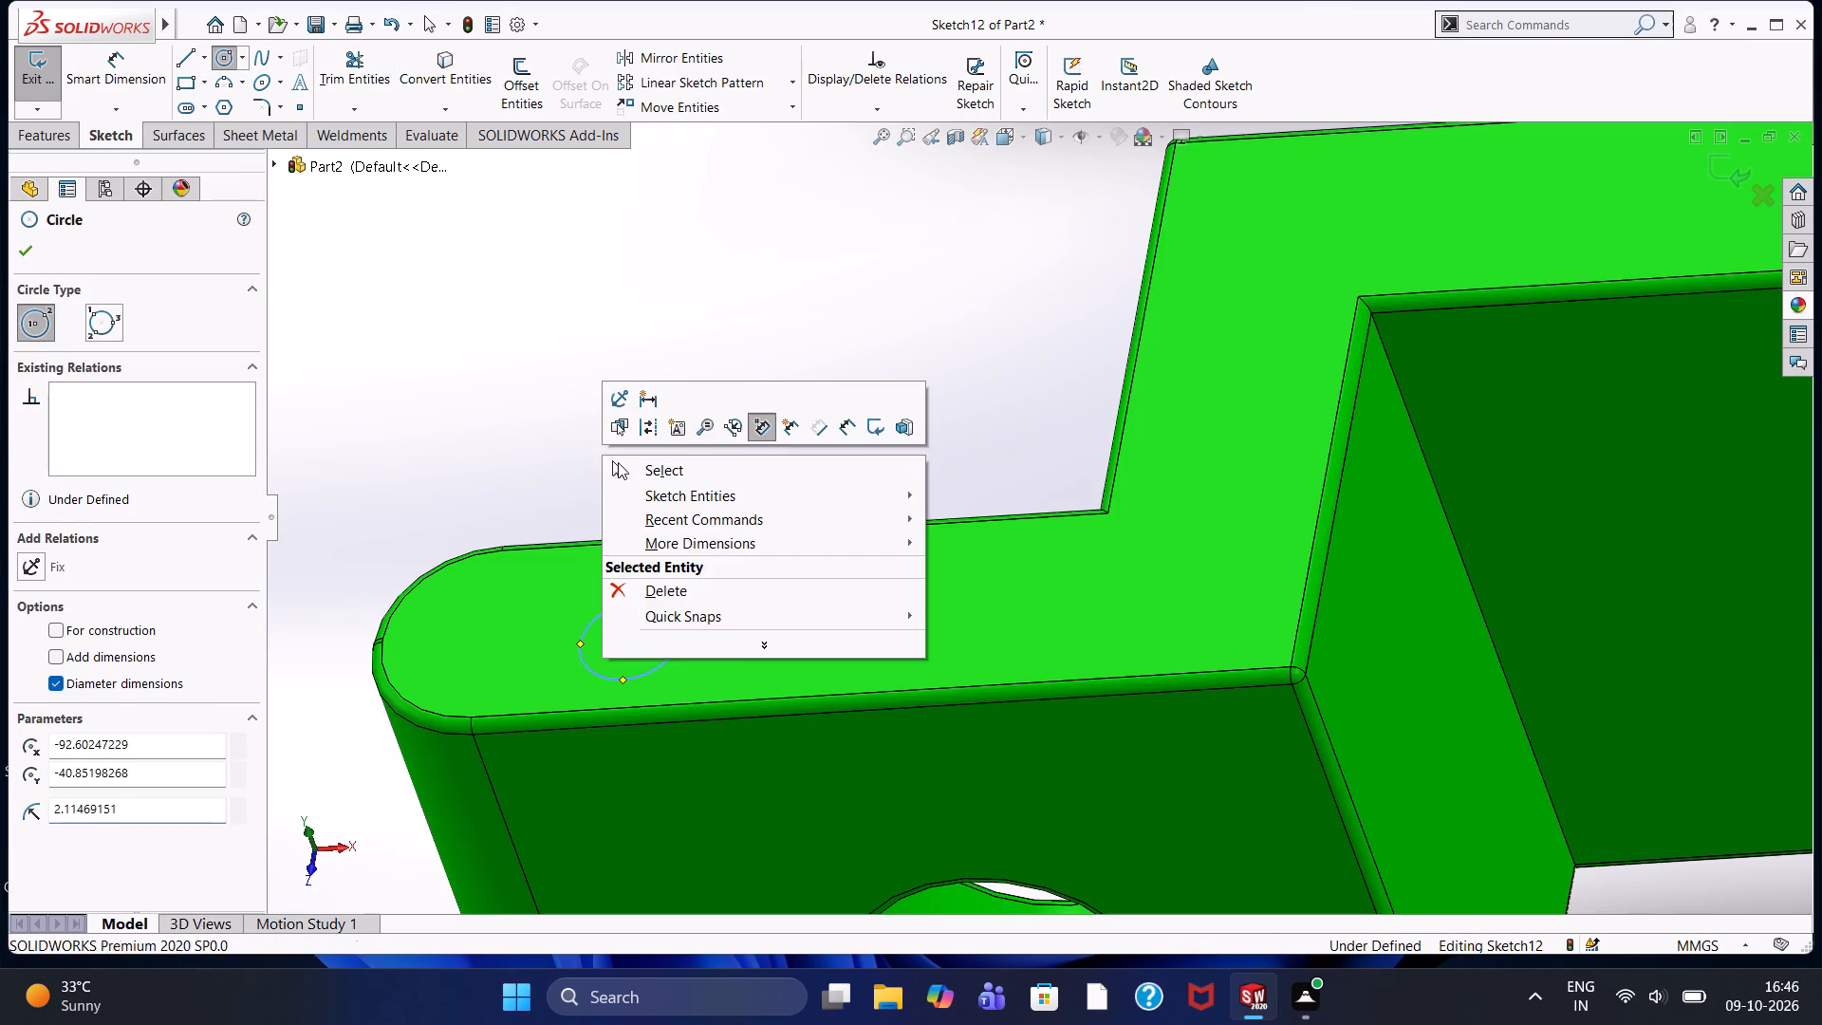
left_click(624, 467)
Inspect the fork lug with the sketched circle from several angles, including its side faces, hole and rounded end.
middle_click_drag(582, 389, 627, 459)
scroll(582, 389, "down", 1)
scroll(764, 587, "up", 2)
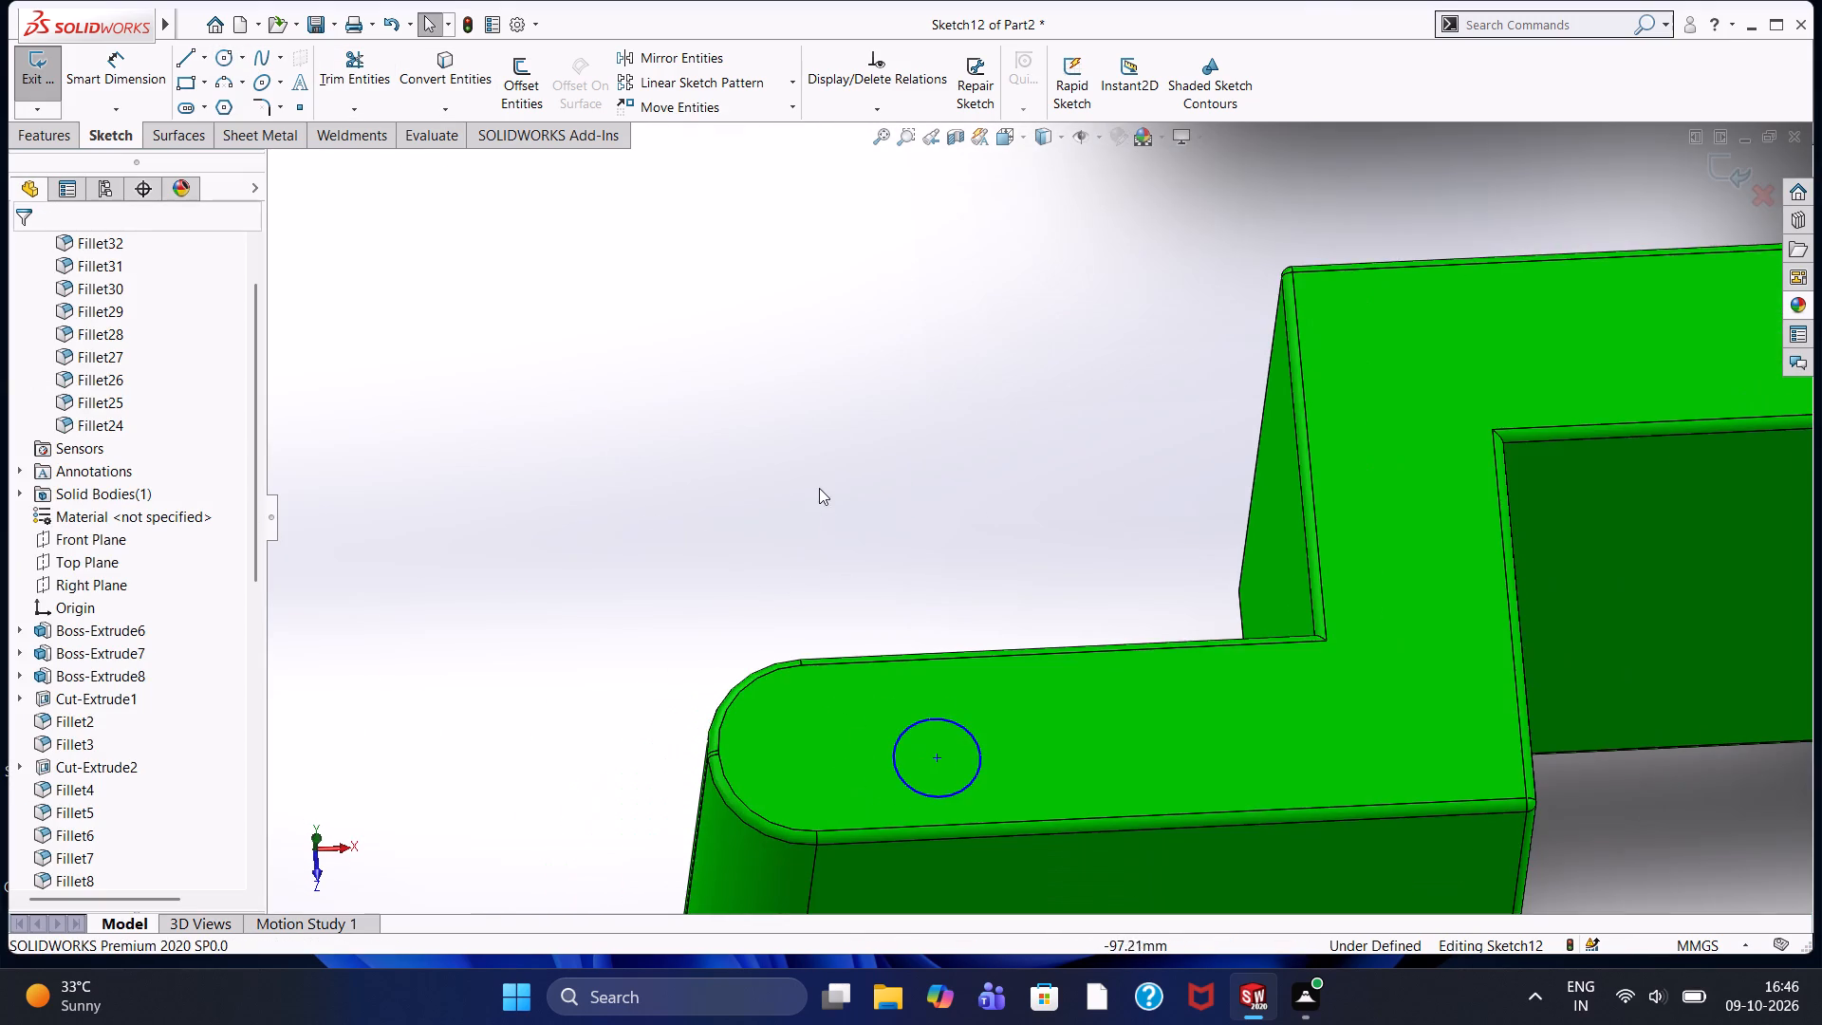
middle_click_drag(819, 488, 815, 539)
scroll(815, 538, "up", 4)
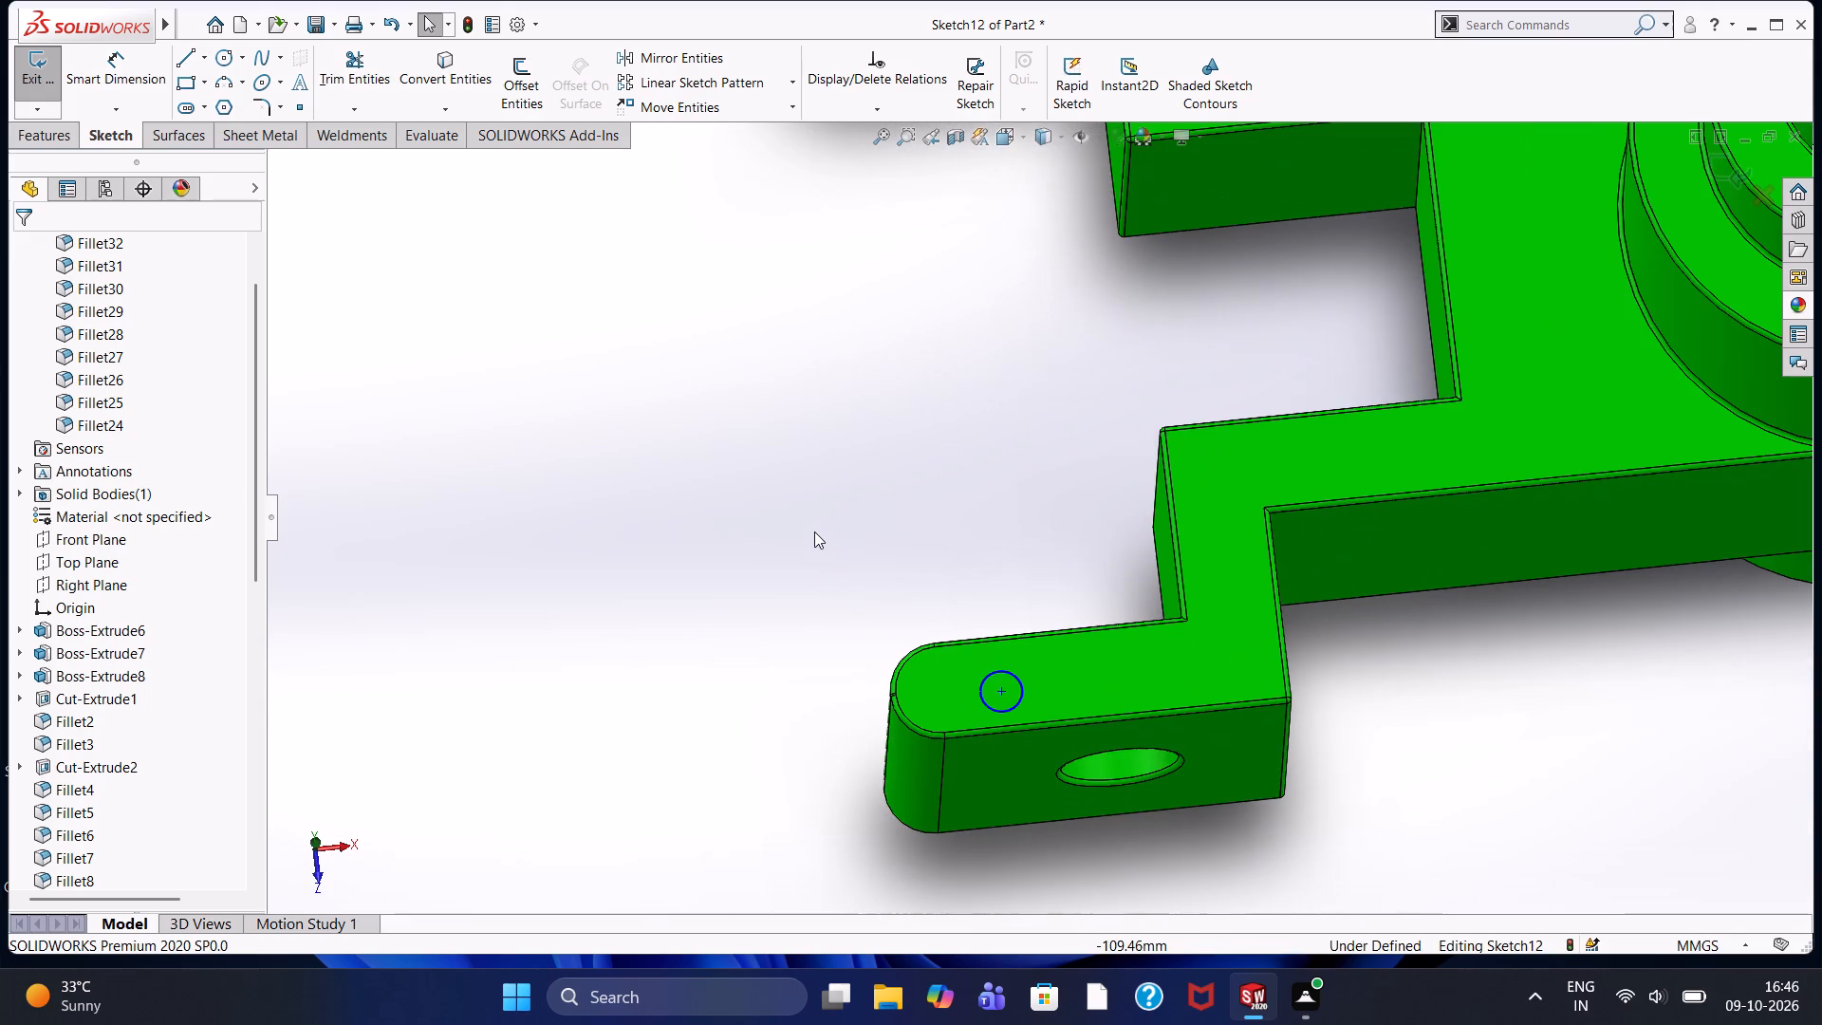
scroll(809, 527, "up", 1)
middle_click_drag(1011, 541, 1010, 647)
scroll(1011, 541, "down", 1)
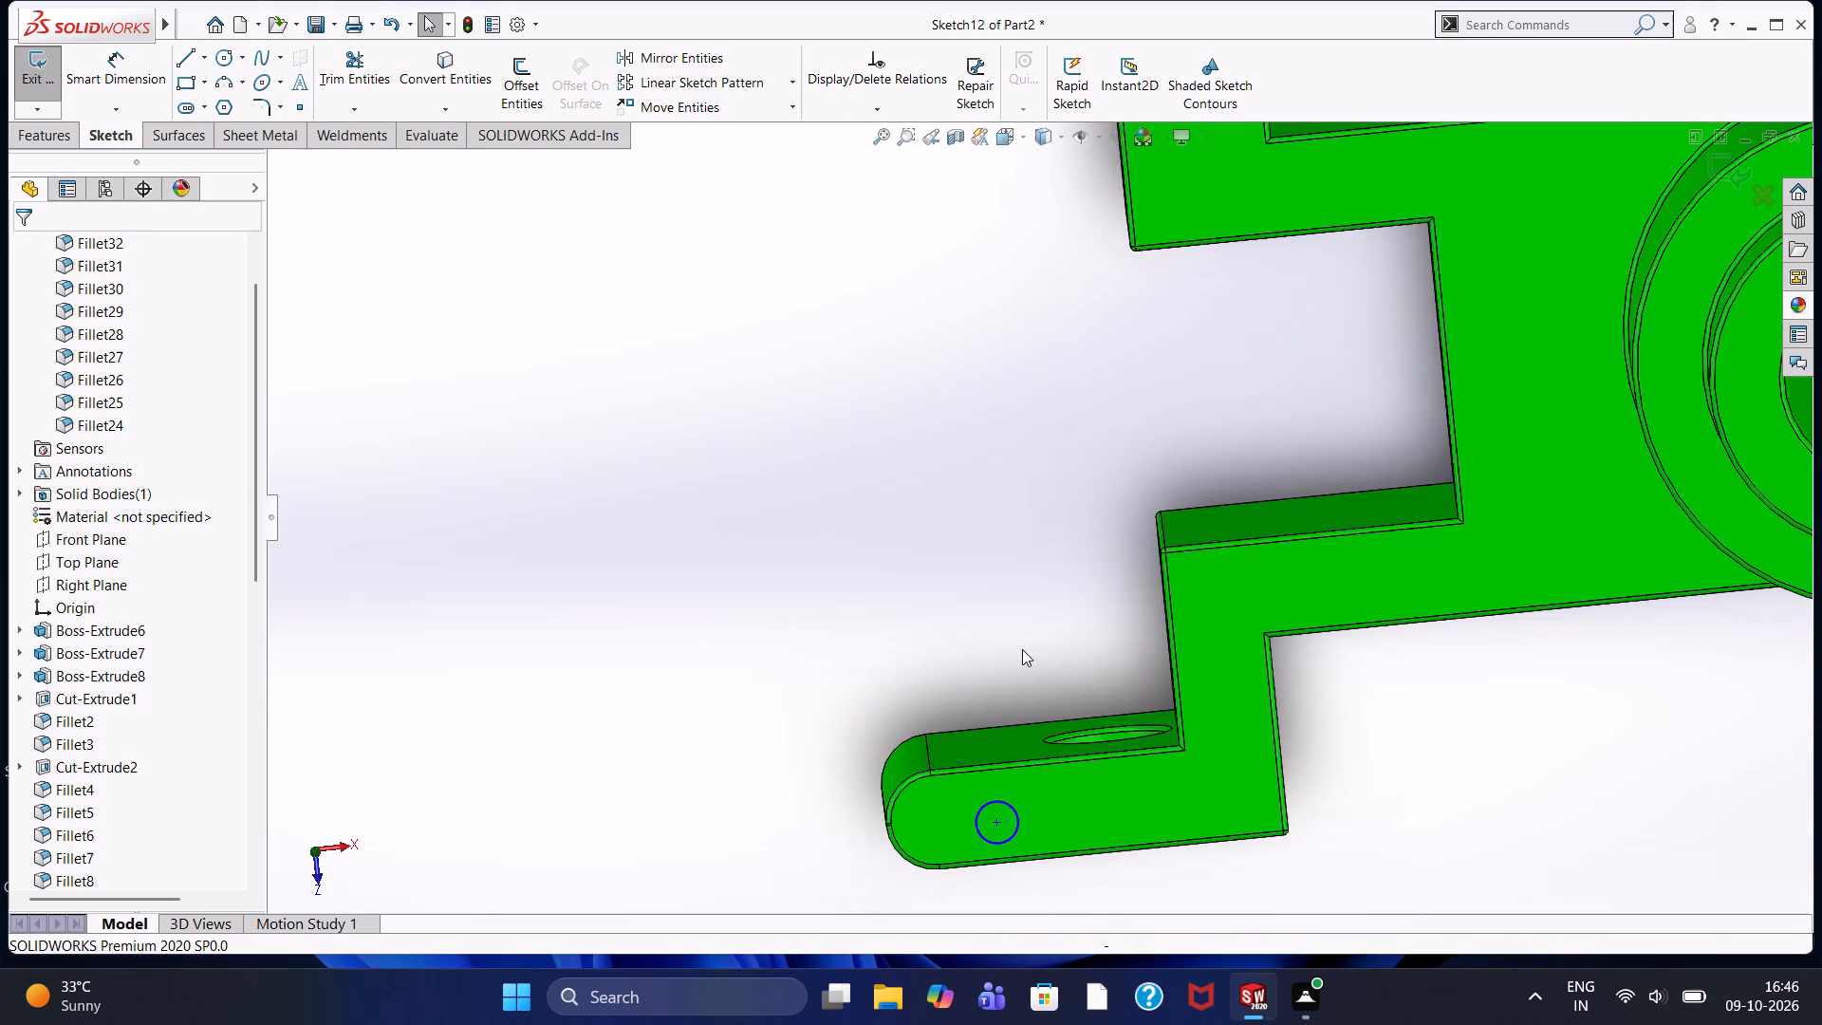
scroll(1022, 649, "up", 1)
scroll(1058, 759, "up", 1)
scroll(1037, 767, "down", 5)
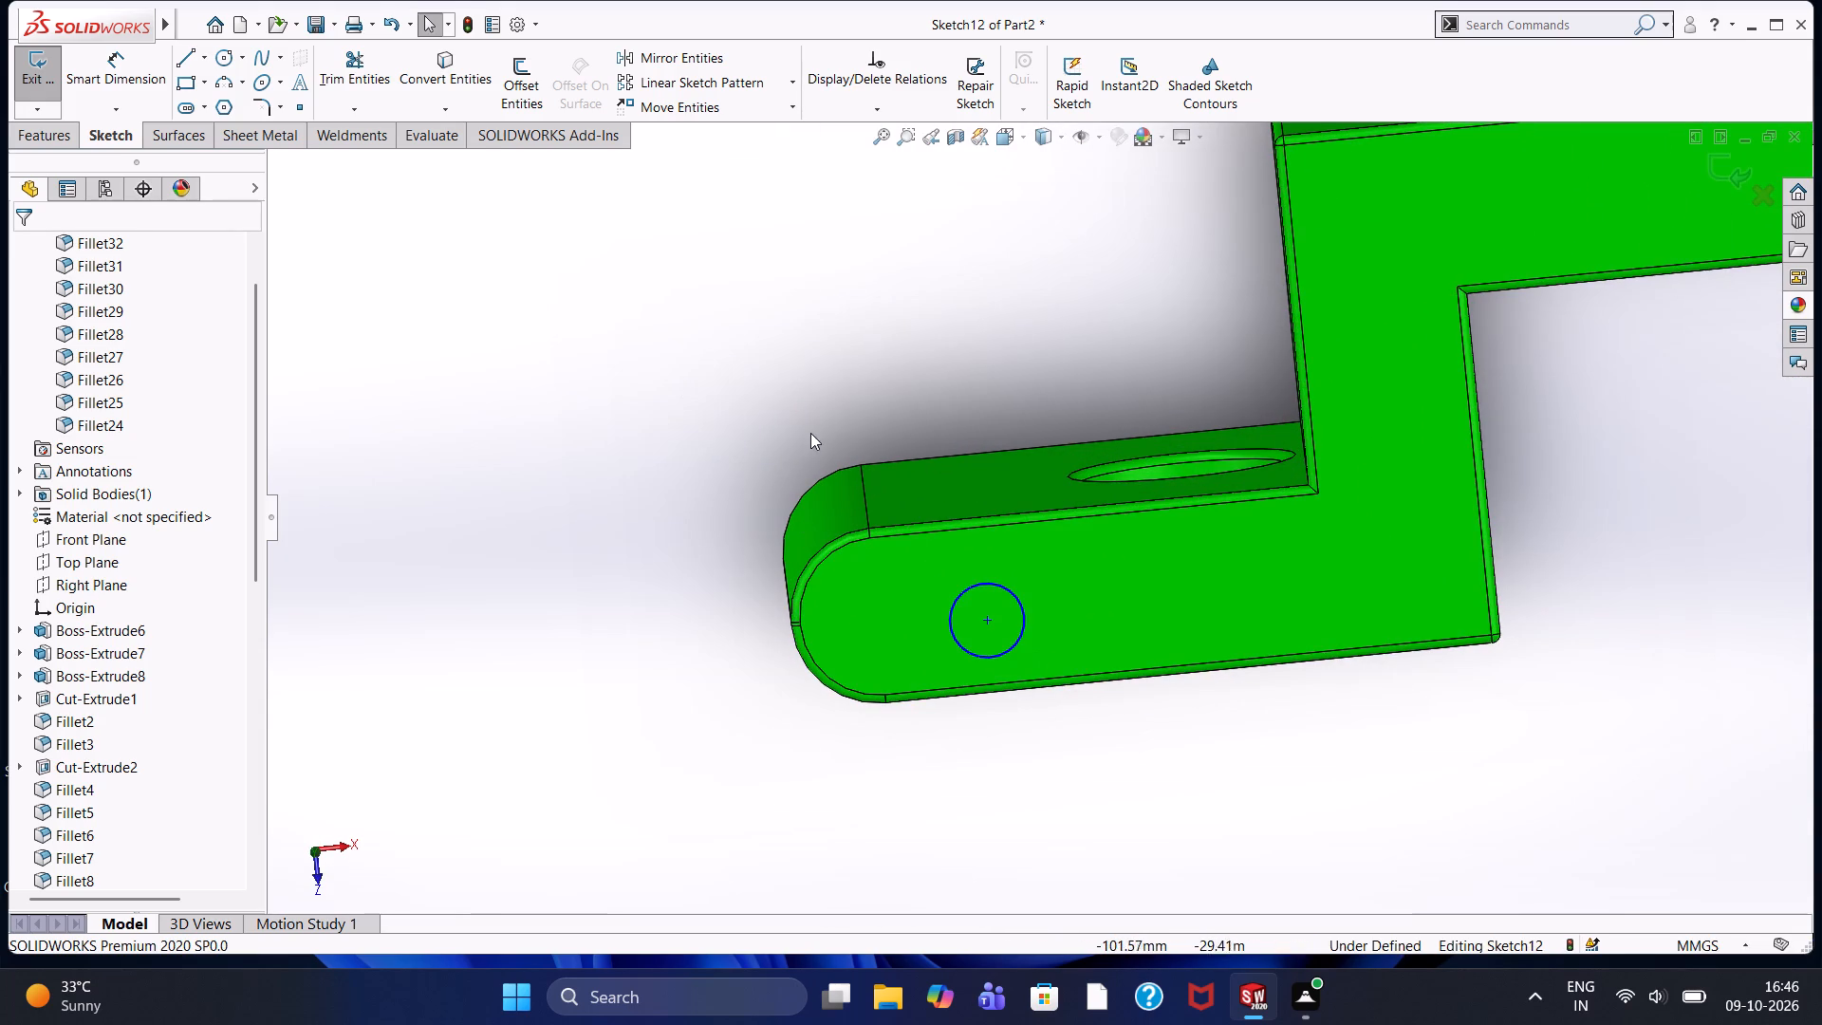
scroll(809, 432, "up", 1)
middle_click_drag(809, 432, 826, 438)
scroll(816, 410, "down", 1)
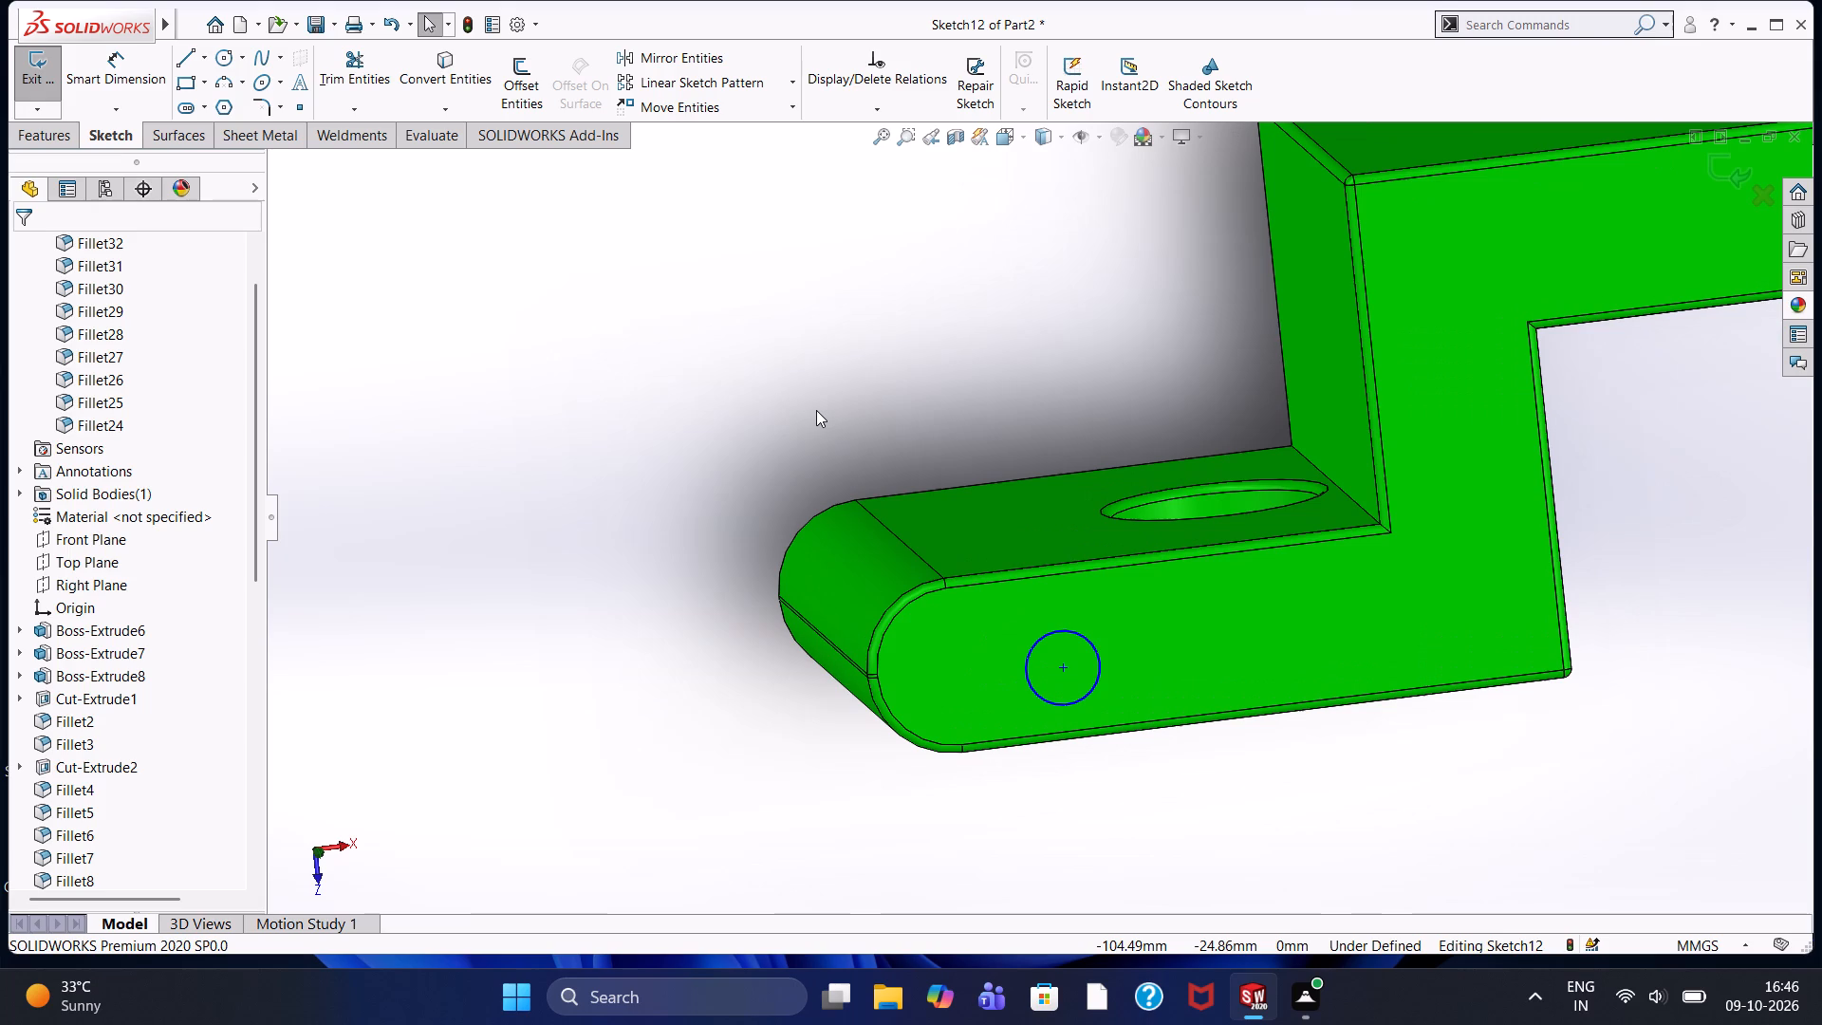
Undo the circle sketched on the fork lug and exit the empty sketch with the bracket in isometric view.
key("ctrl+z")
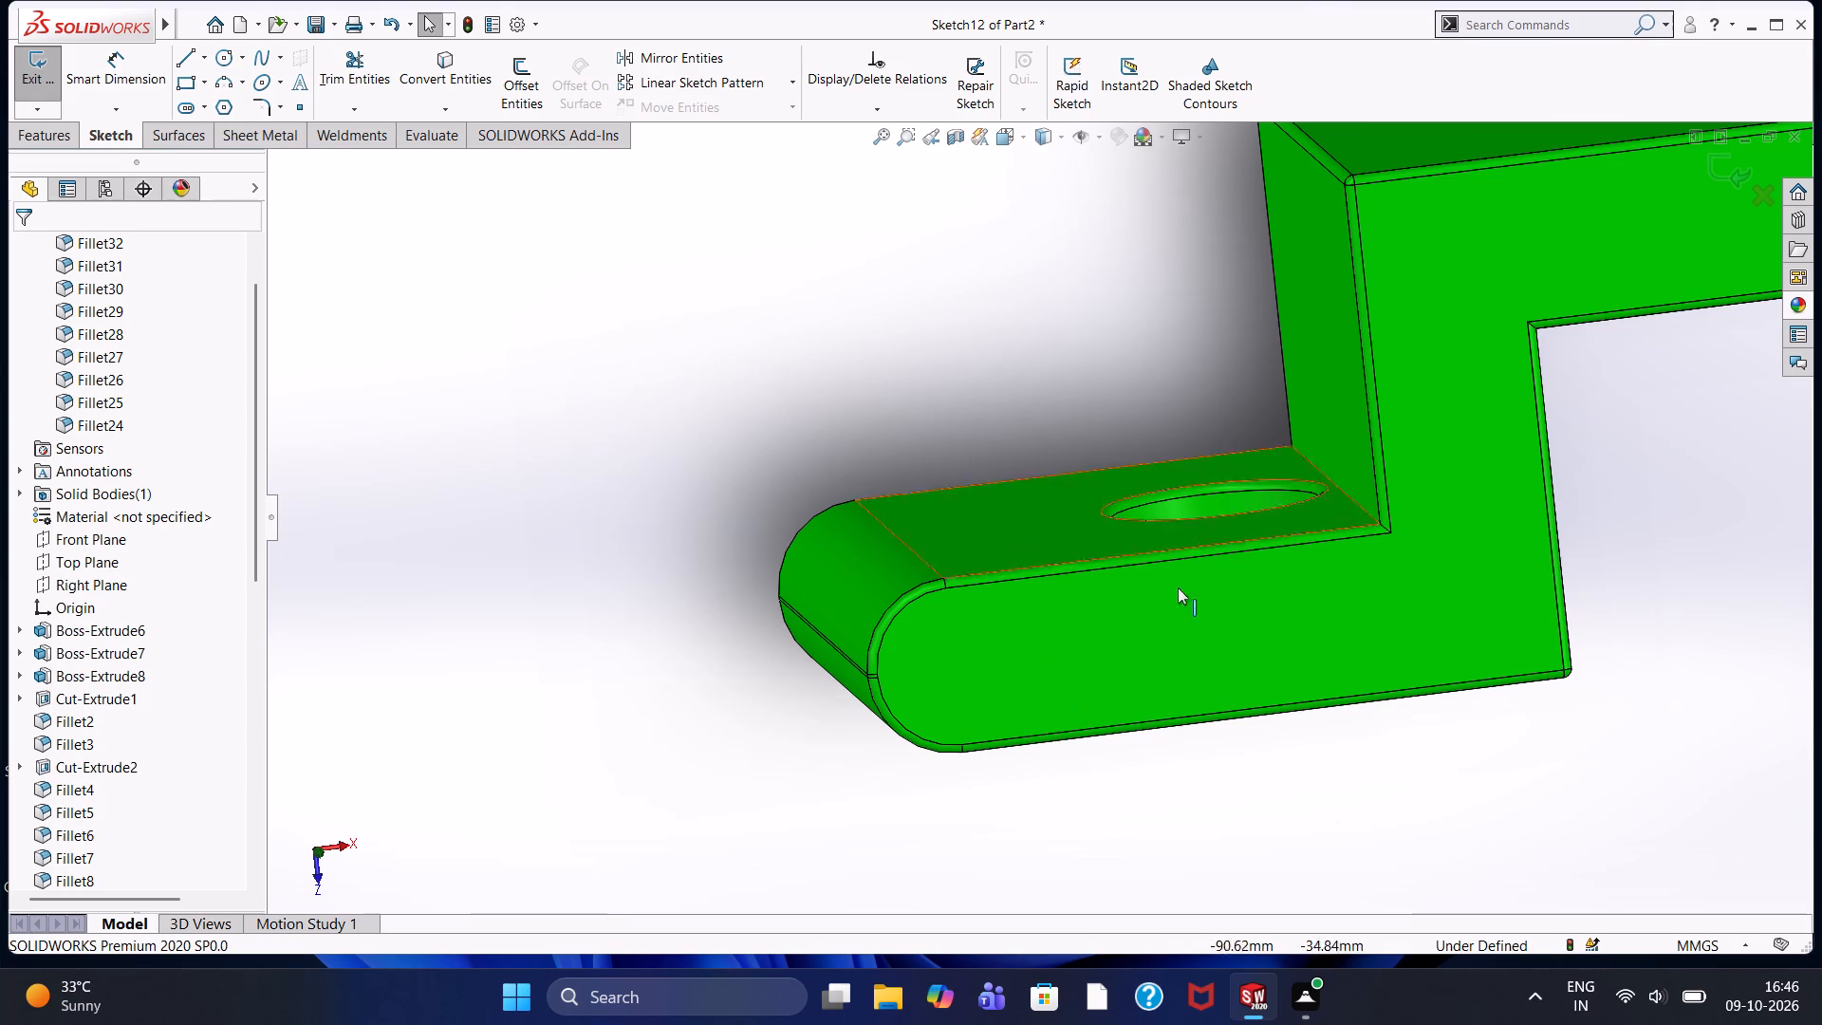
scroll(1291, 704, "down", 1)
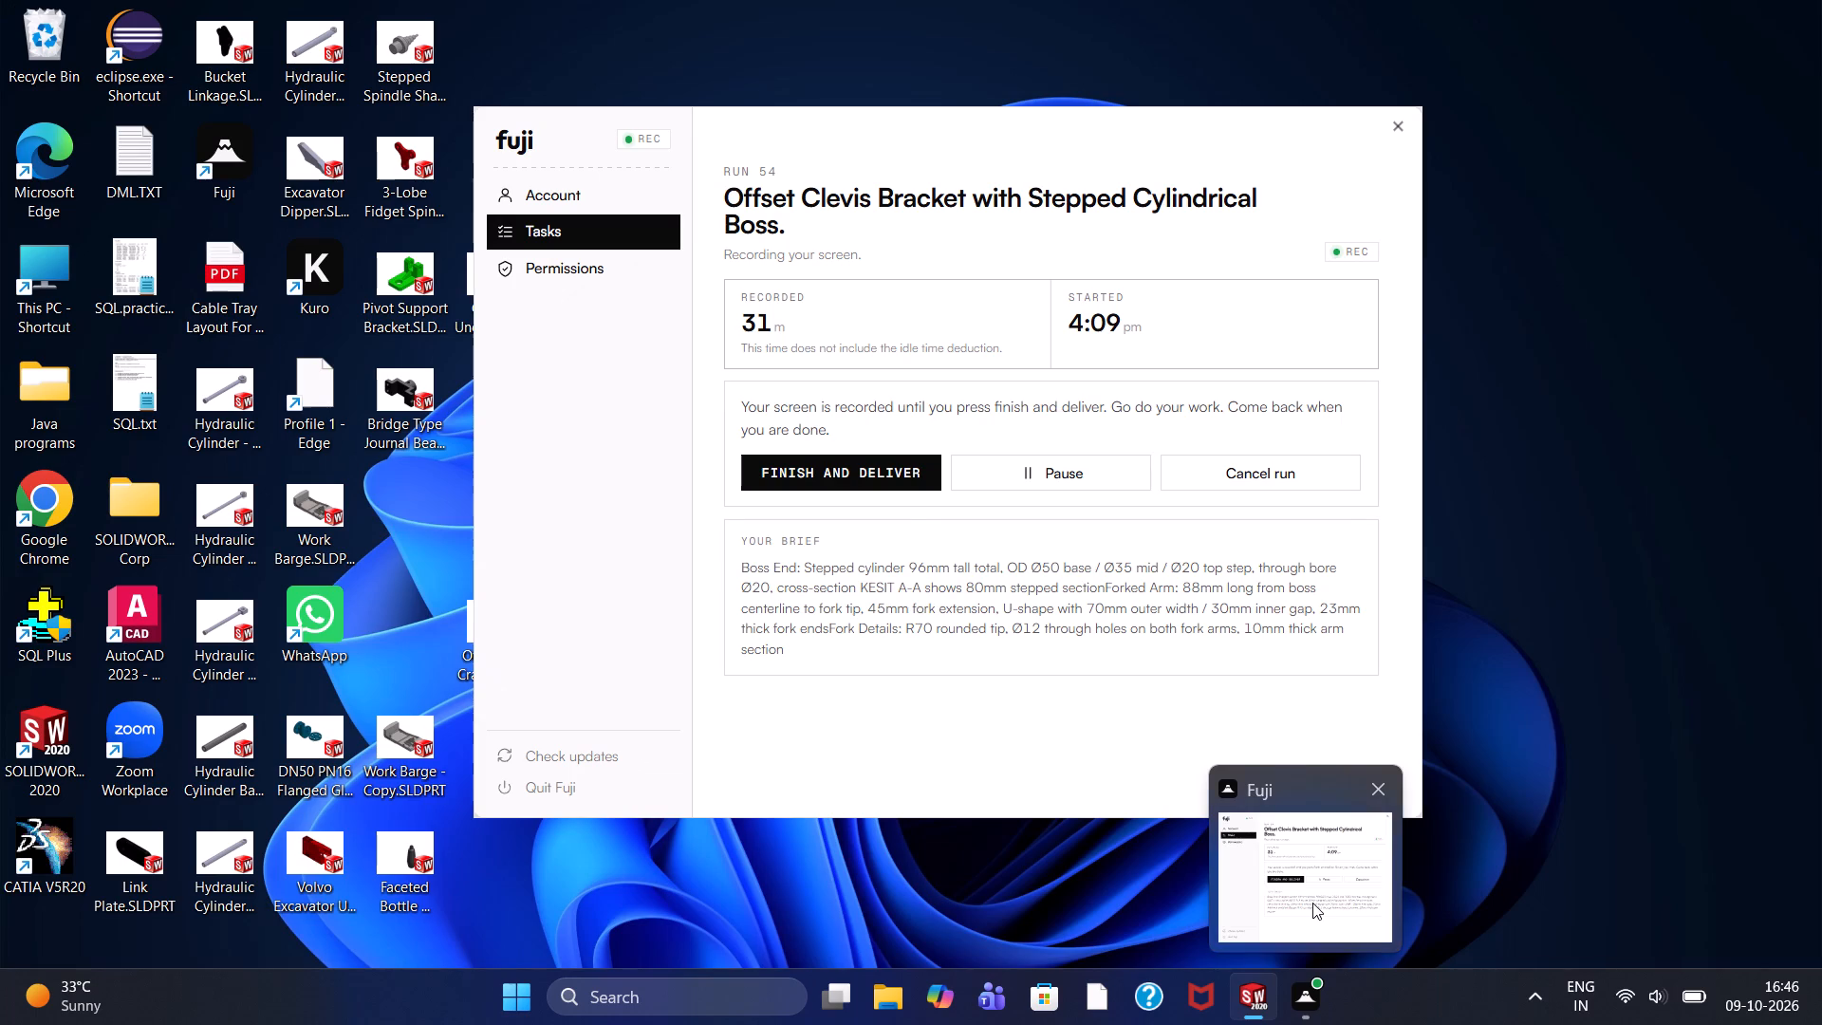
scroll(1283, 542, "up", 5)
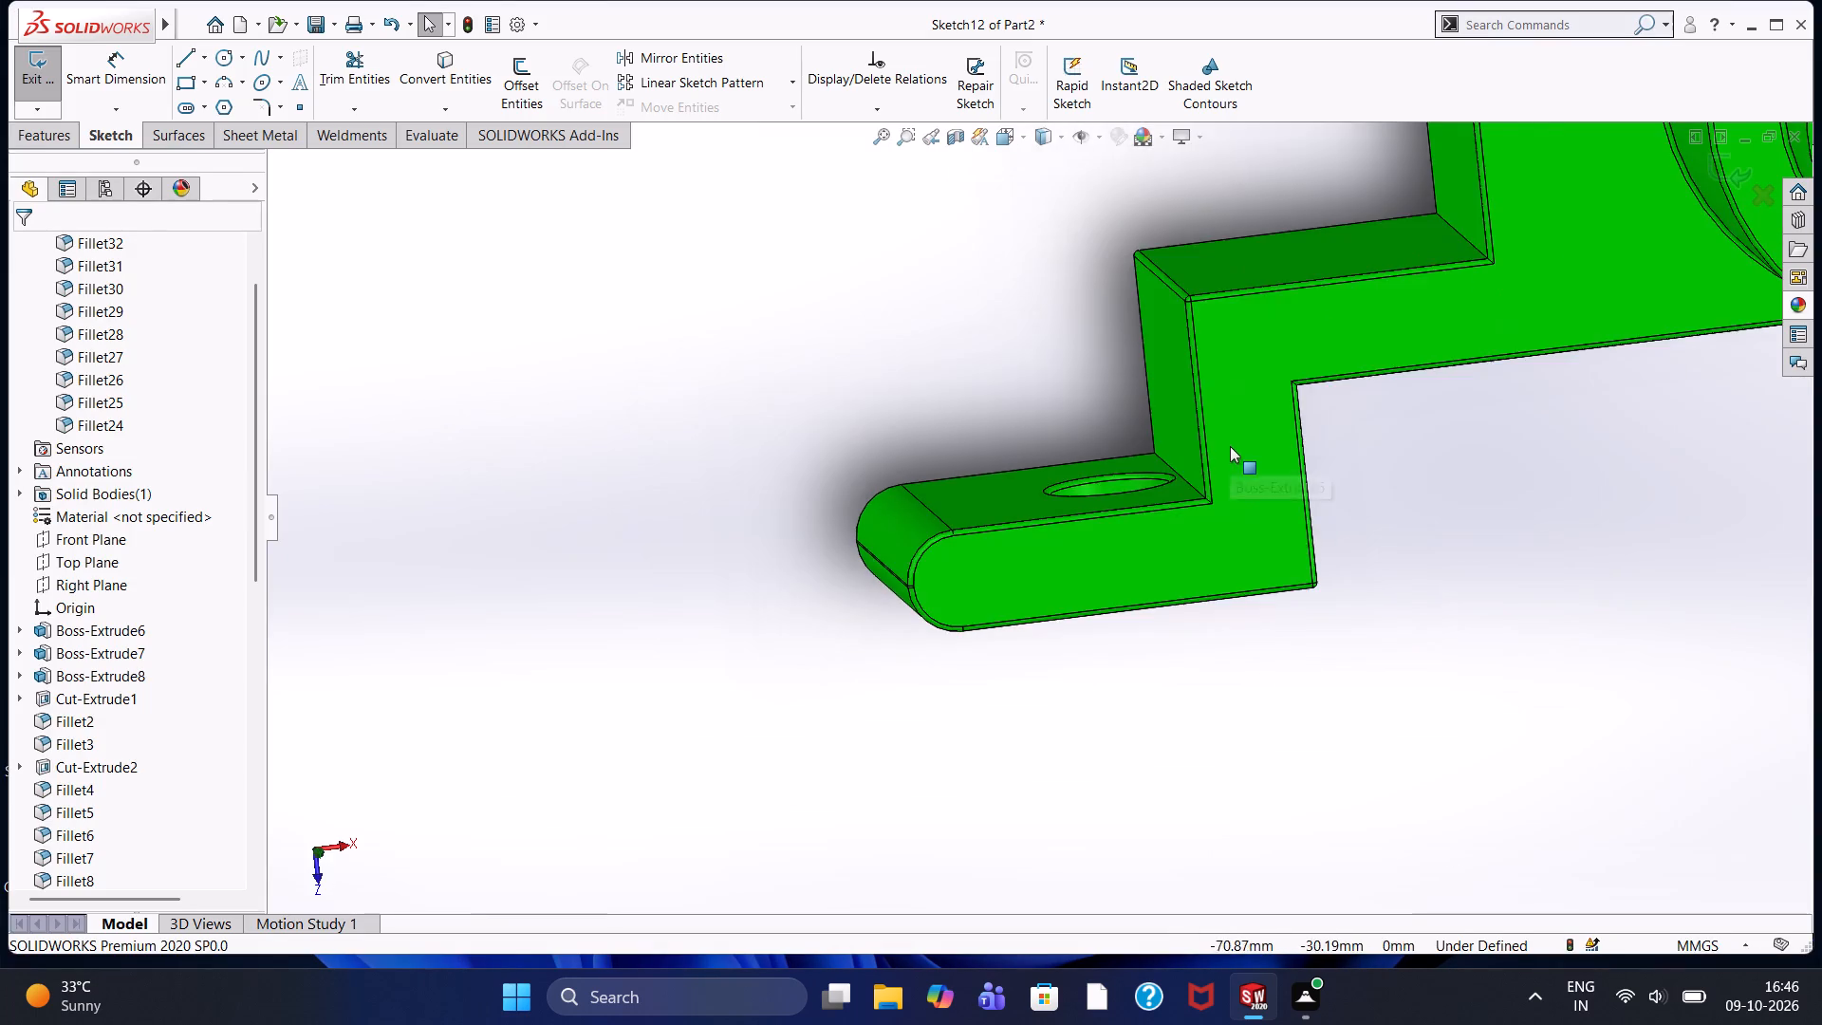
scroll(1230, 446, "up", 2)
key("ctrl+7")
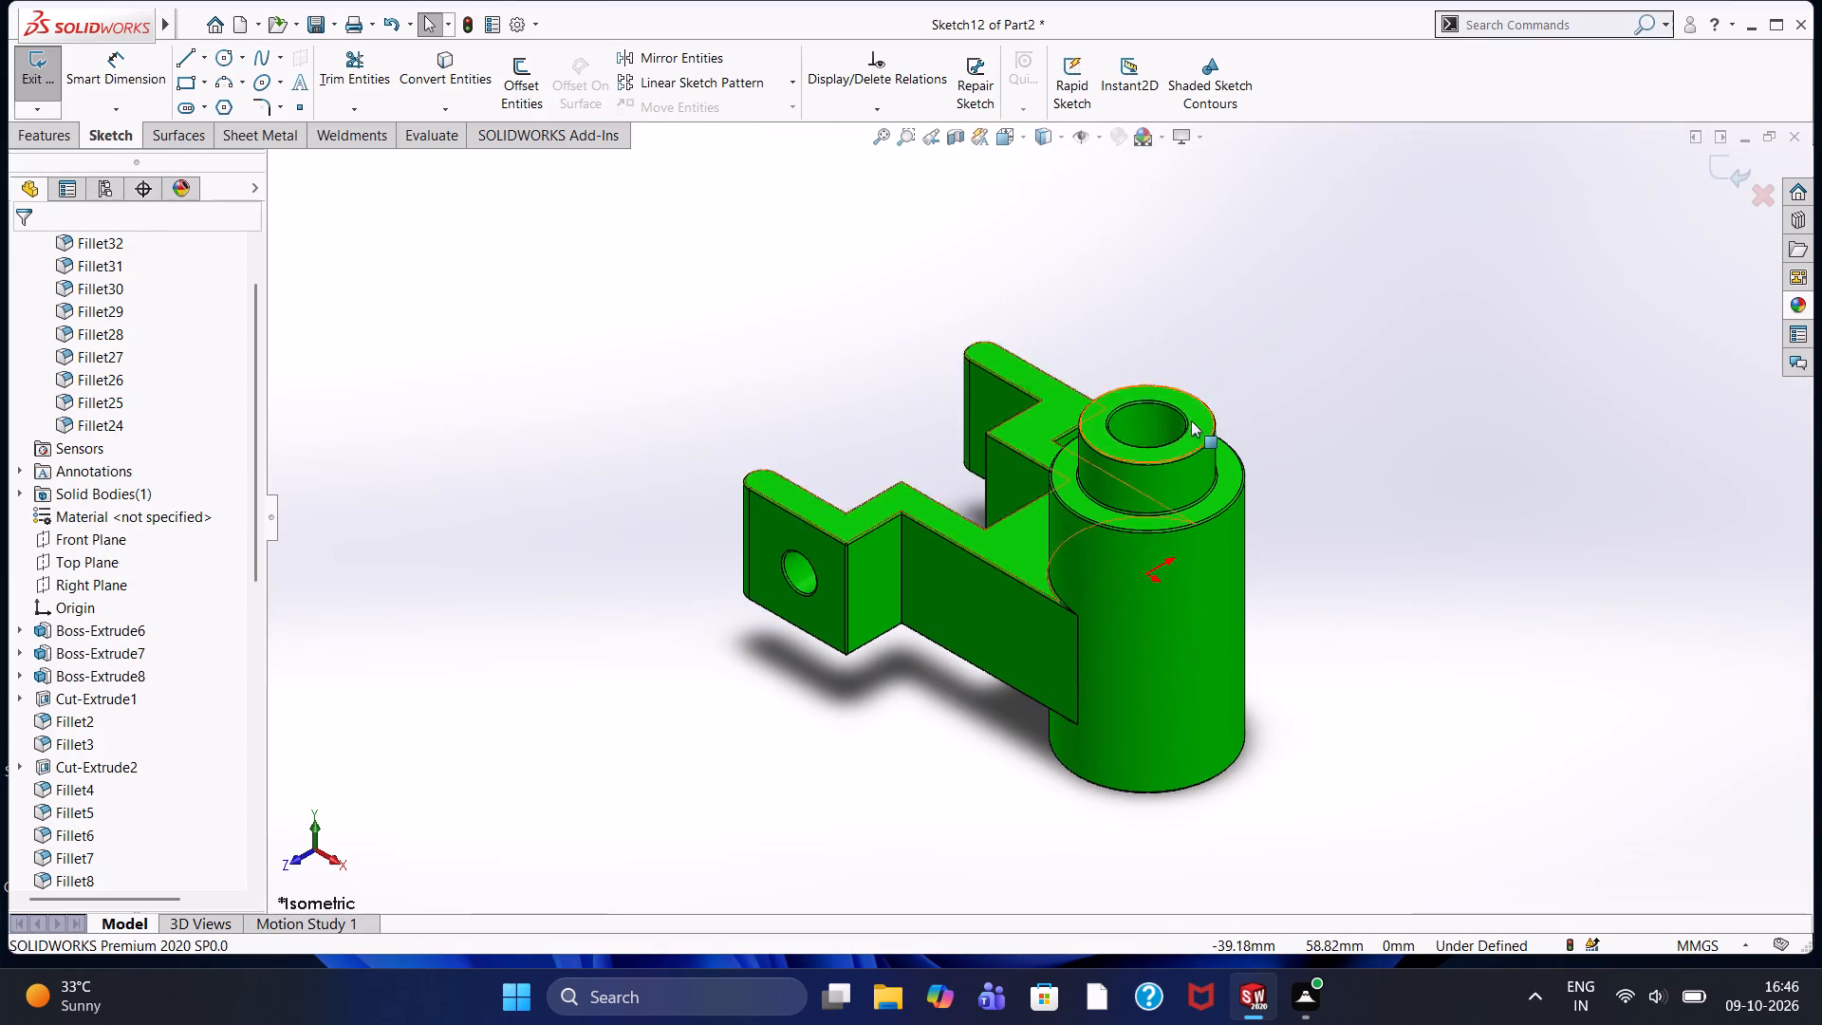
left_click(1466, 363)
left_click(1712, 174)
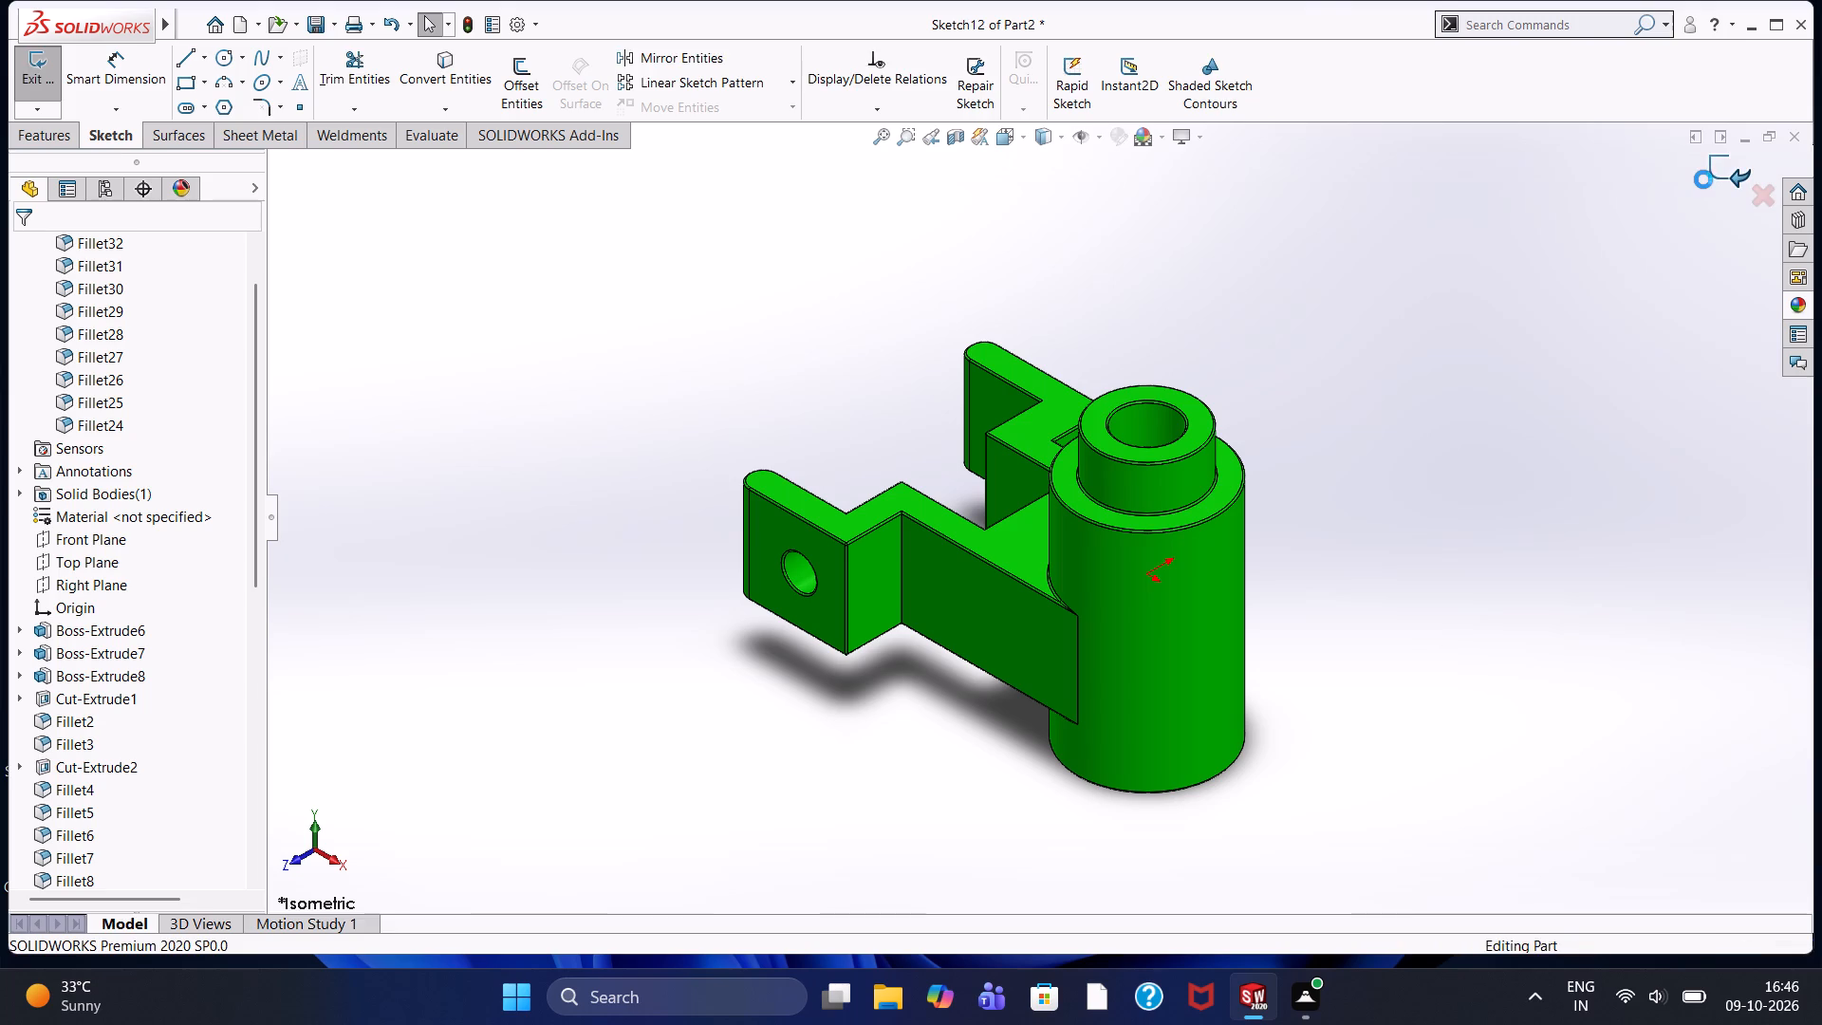
Save the part to the Desktop as "Offset Clevis Bracket with Stepped Cylindrical Boss".
key("ctrl+s")
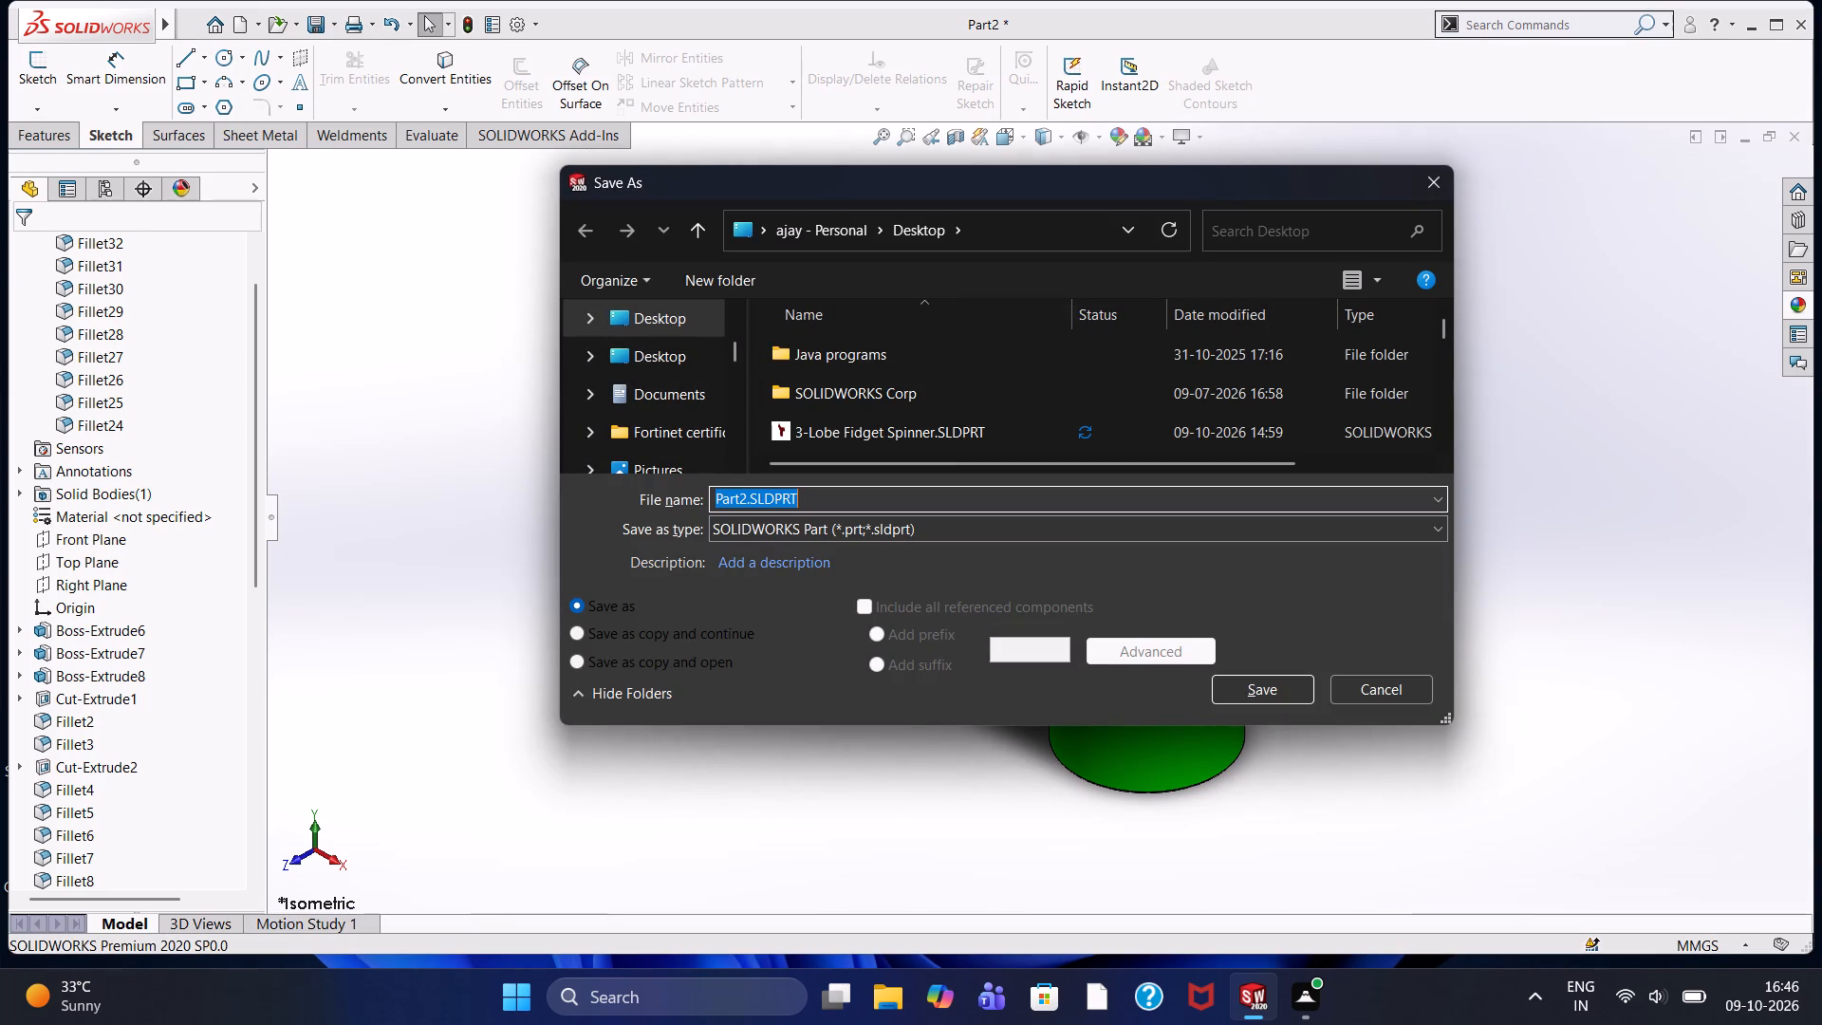
left_click_drag(751, 496, 584, 502)
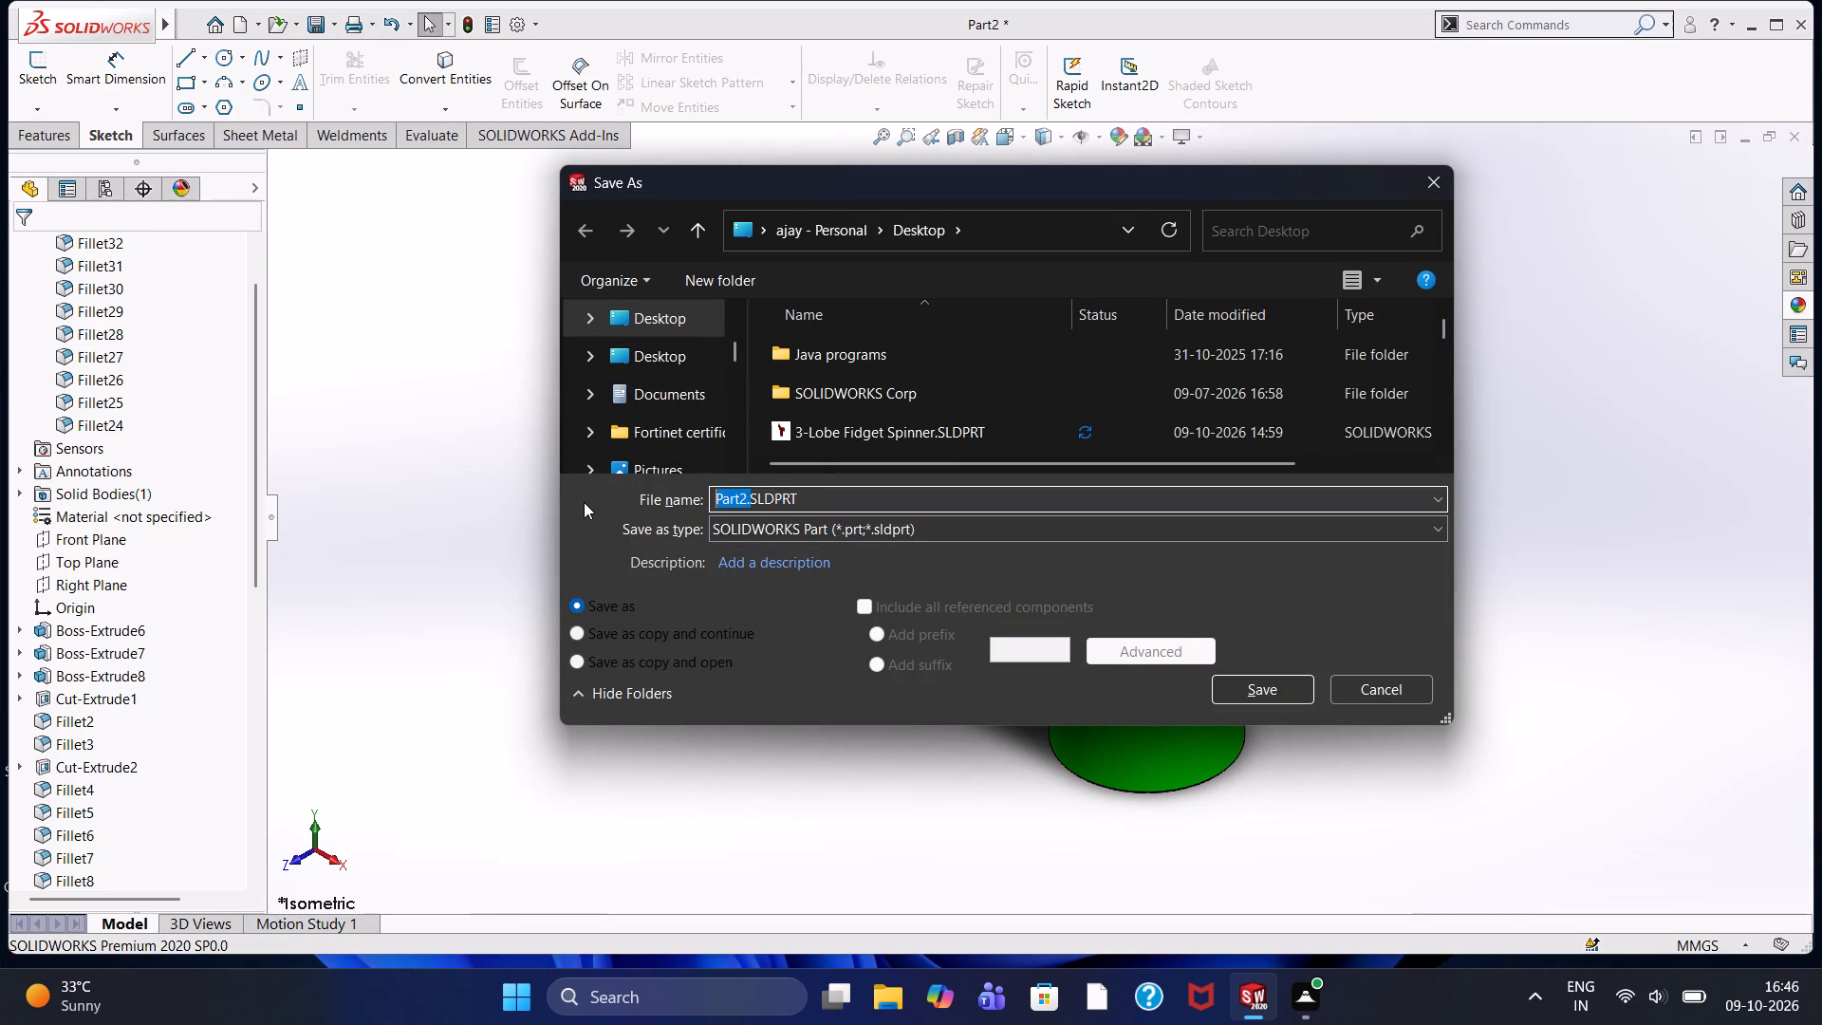
key("BackSpace")
key("ctrl+v")
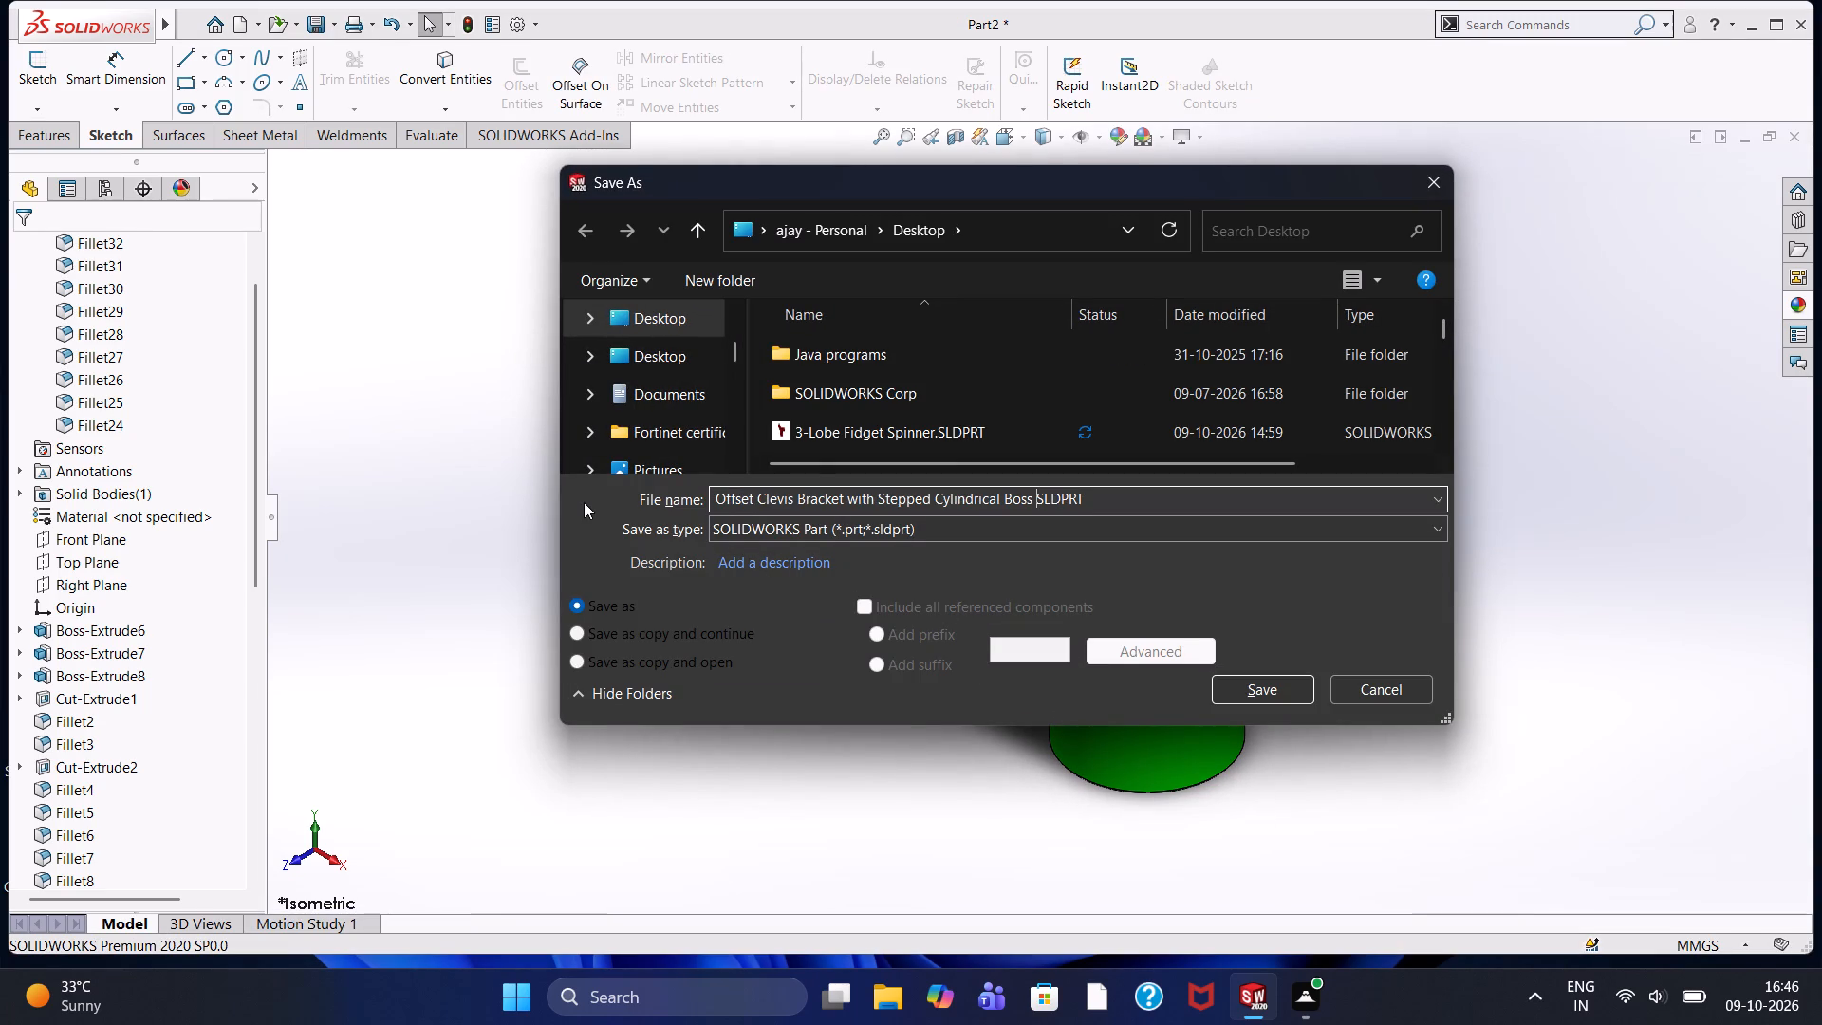
left_click(1226, 687)
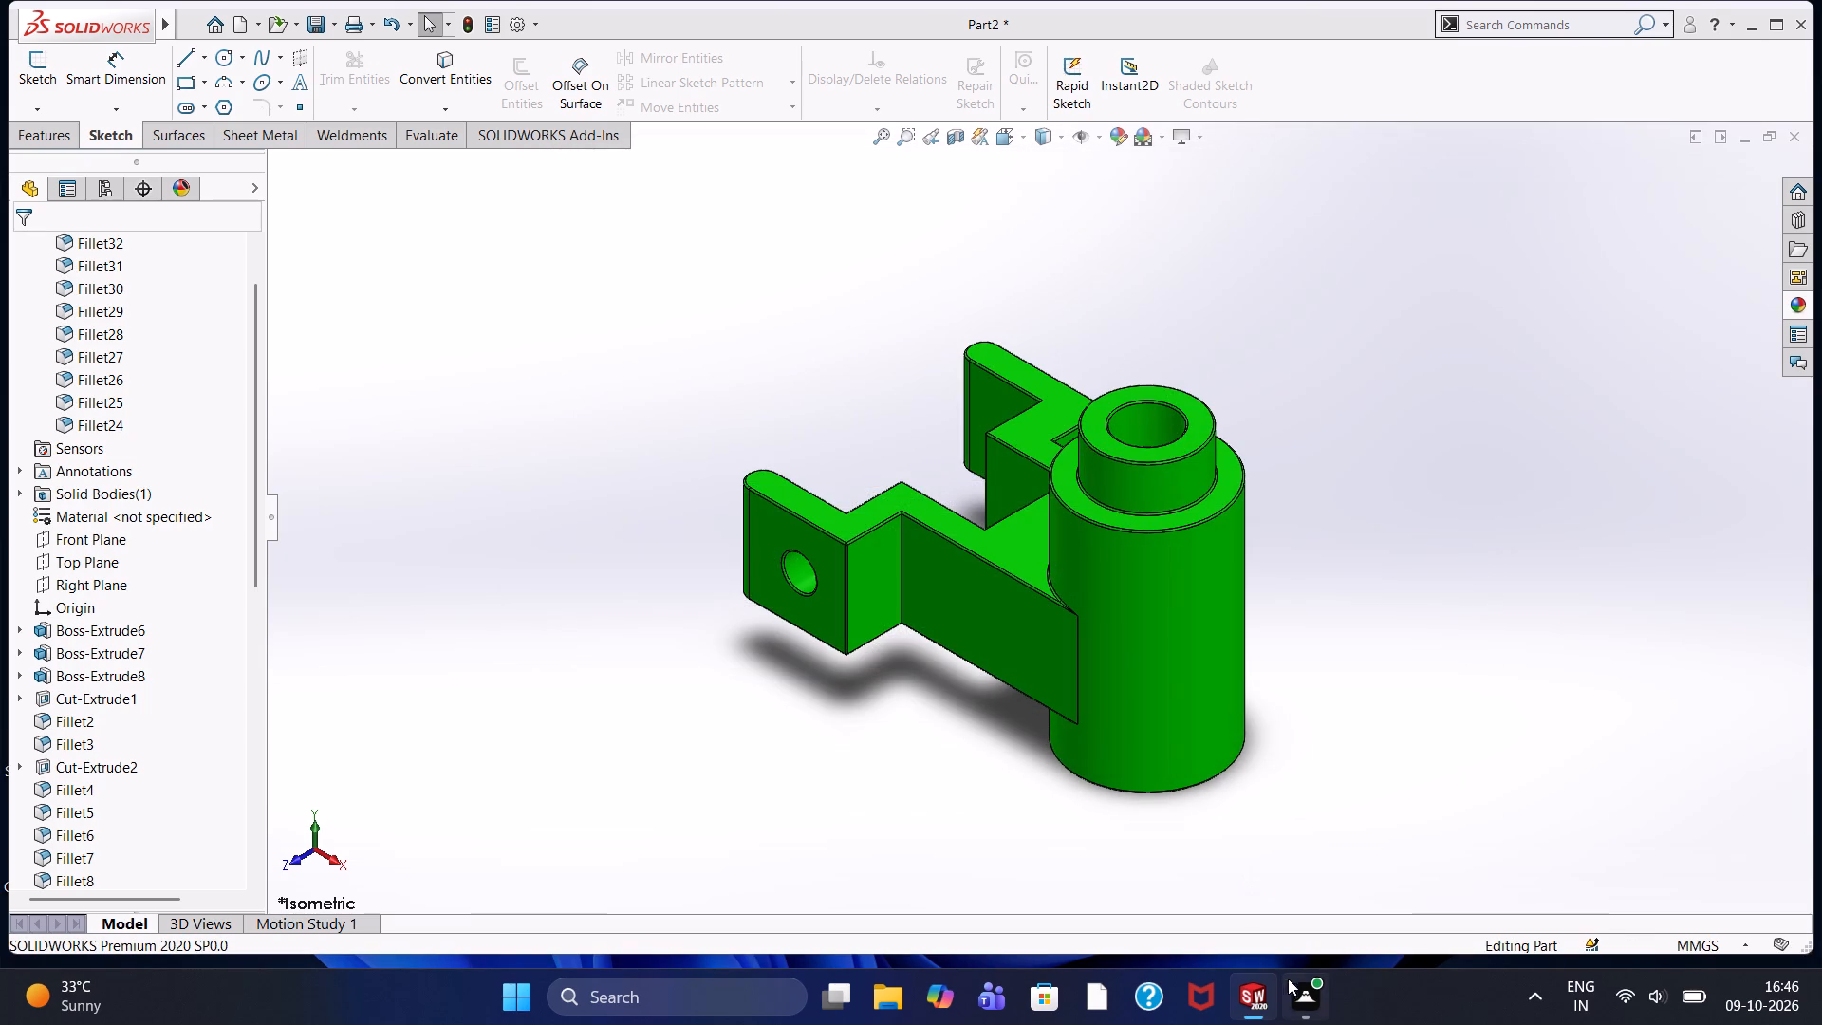